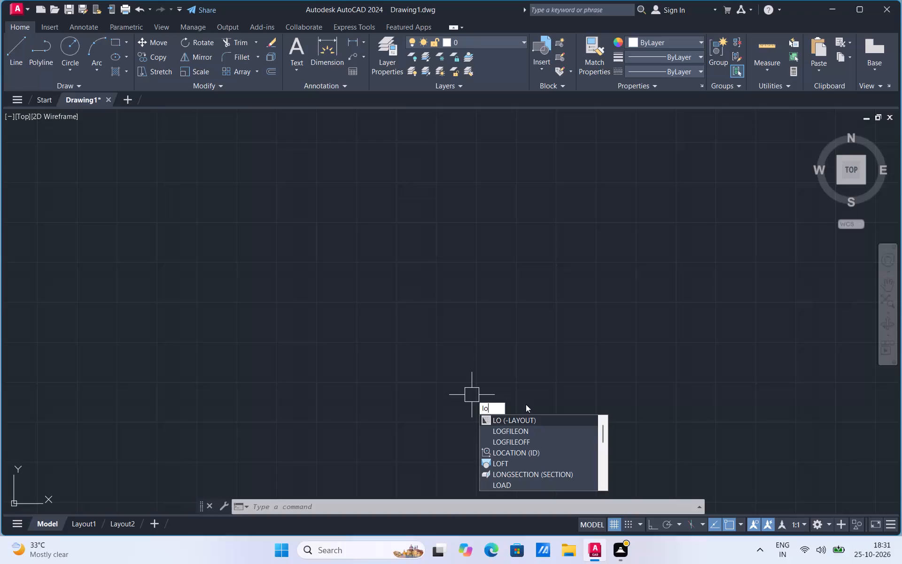
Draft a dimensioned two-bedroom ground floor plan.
Turn on command log file recording with LOGFILEON.
{"action": "left_click", "coordinate": [523, 433]}
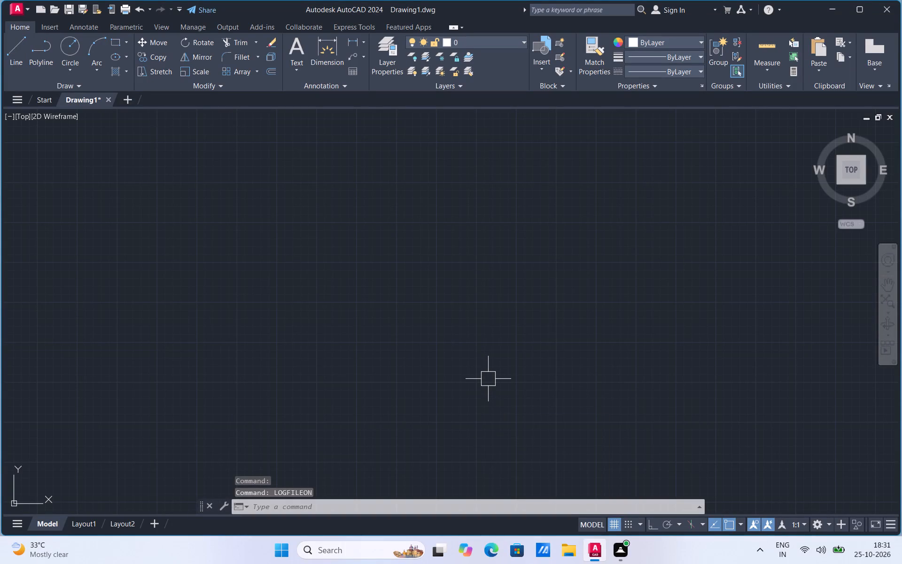
{"action": "type", "text": "lo"}
{"action": "left_click", "coordinate": [538, 416]}
{"action": "type", "text": "lo"}
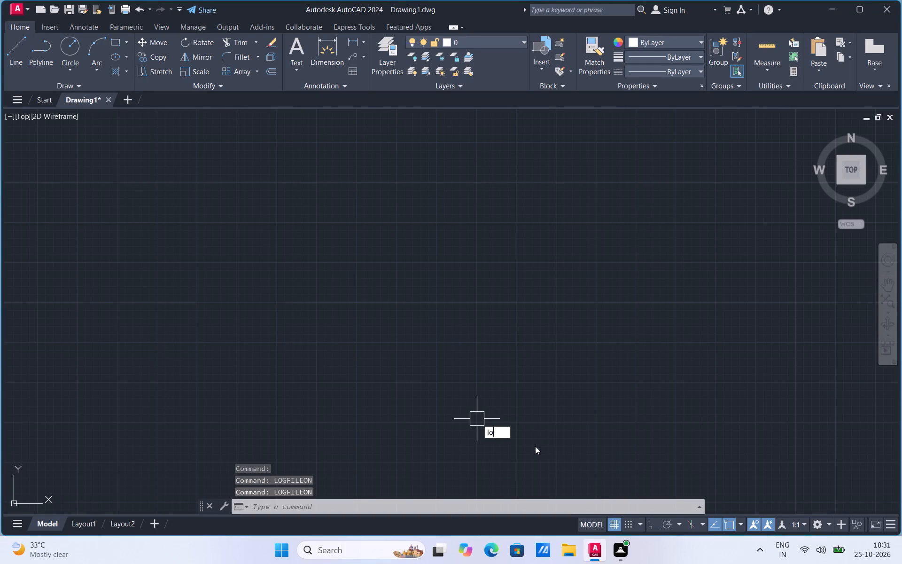
{"action": "left_click", "coordinate": [527, 455]}
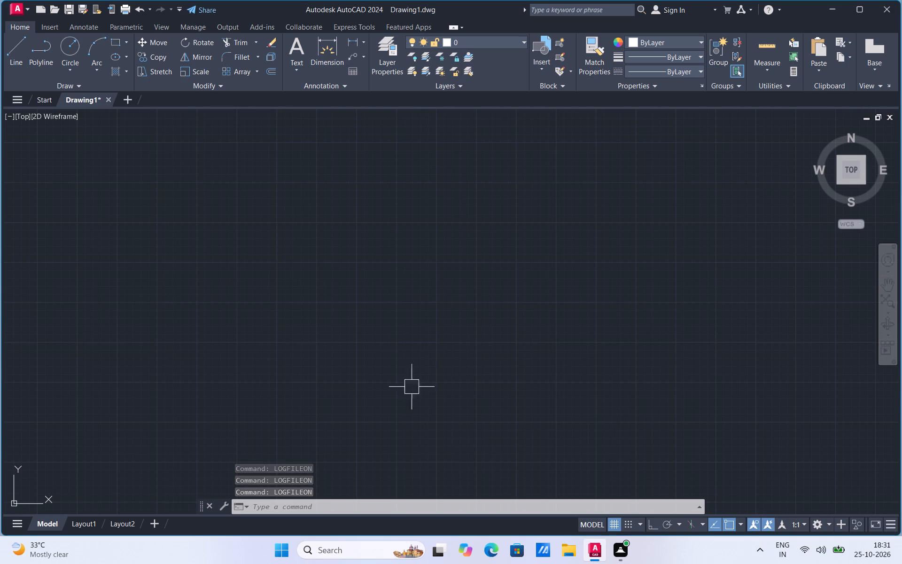
Draw a rectangle 30' wide and 32' high.
{"action": "left_click", "coordinate": [126, 41]}
{"action": "left_click", "coordinate": [124, 60]}
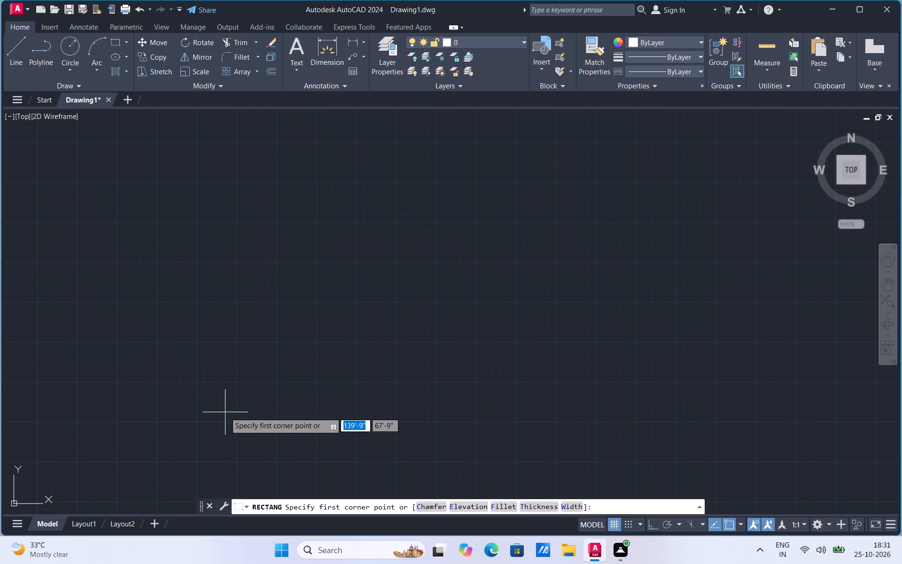
{"action": "left_click", "coordinate": [225, 412]}
{"action": "type", "text": "30',"}
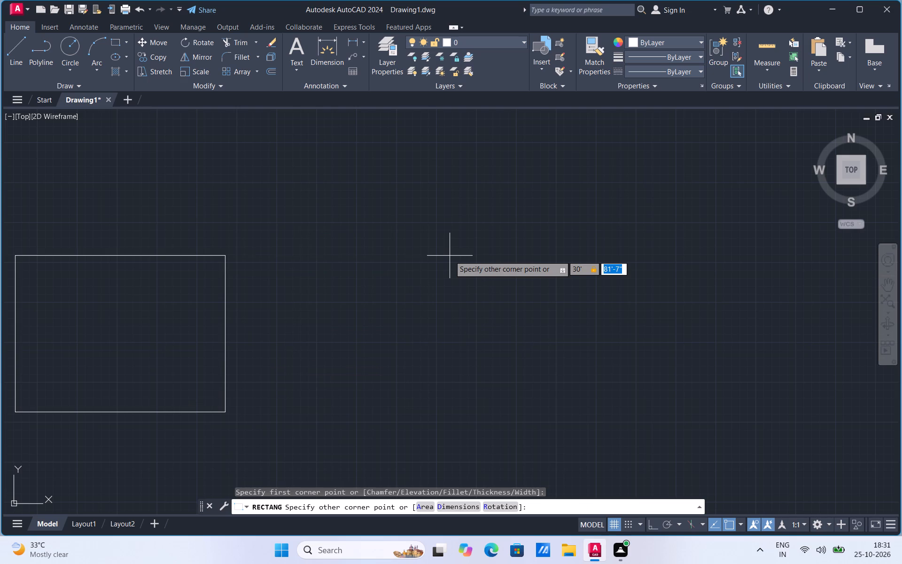
{"action": "type", "text": "32'"}
{"action": "key", "text": "Return"}
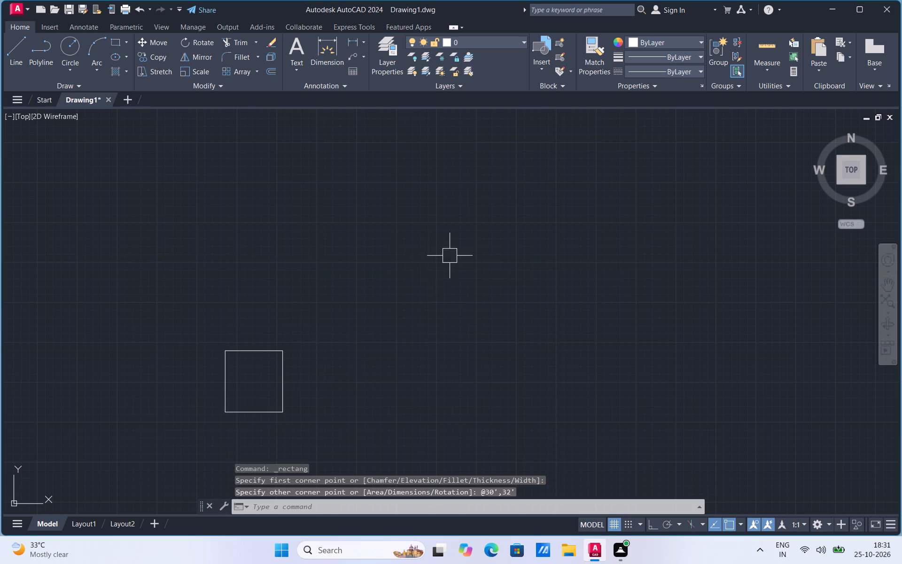
Move the rectangle by its lower-left corner closer to the drawing origin.
{"action": "scroll", "coordinate": [399, 298], "scroll_direction": "down", "scroll_amount": 1}
{"action": "scroll", "coordinate": [288, 382], "scroll_direction": "up", "scroll_amount": 1}
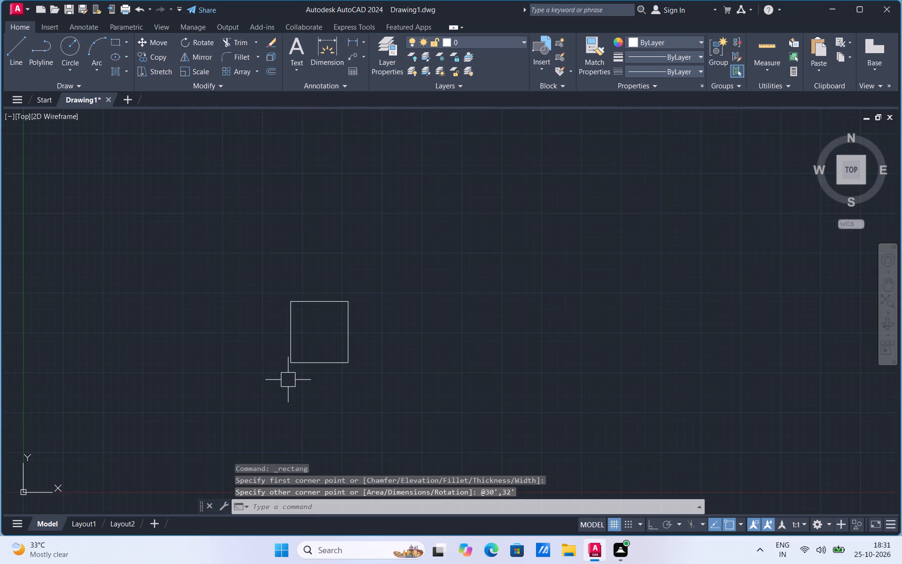
{"action": "left_click", "coordinate": [295, 366]}
{"action": "right_click", "coordinate": [295, 366]}
{"action": "left_click", "coordinate": [319, 167]}
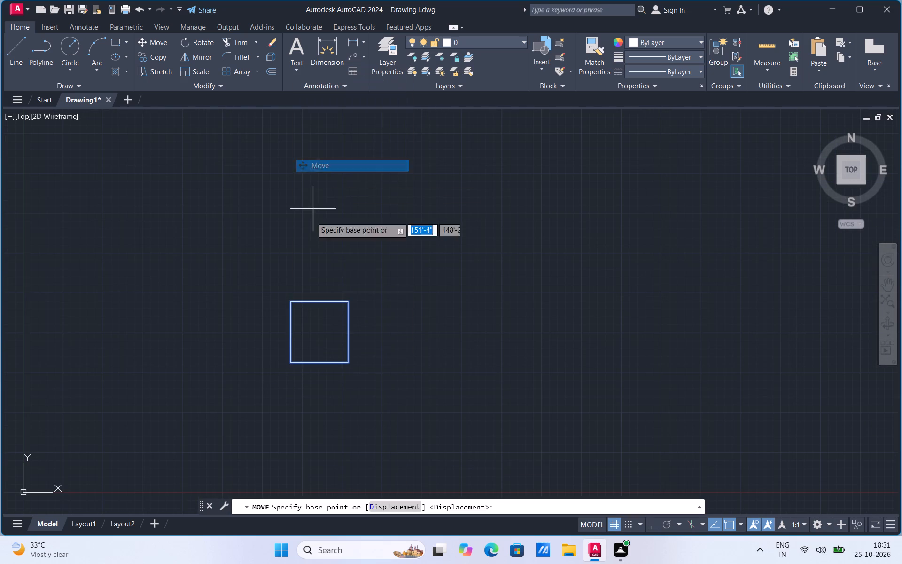
{"action": "left_click", "coordinate": [290, 366]}
{"action": "left_click", "coordinate": [127, 399]}
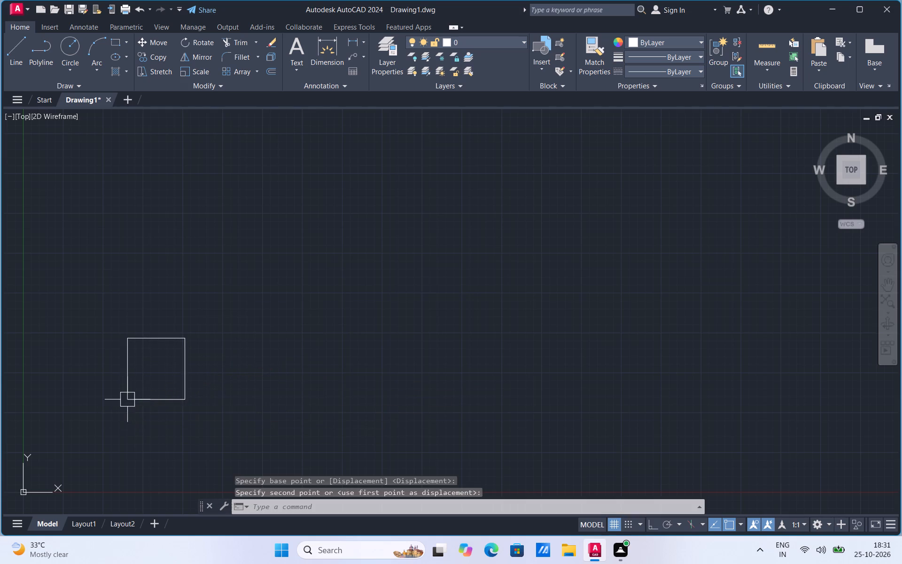
Offset the rectangle 9" inward to form the wall thickness, switching Ortho mode on.
{"action": "scroll", "coordinate": [84, 421], "scroll_direction": "up", "scroll_amount": 3}
{"action": "scroll", "coordinate": [213, 461], "scroll_direction": "down", "scroll_amount": 1}
{"action": "scroll", "coordinate": [201, 429], "scroll_direction": "up", "scroll_amount": 1}
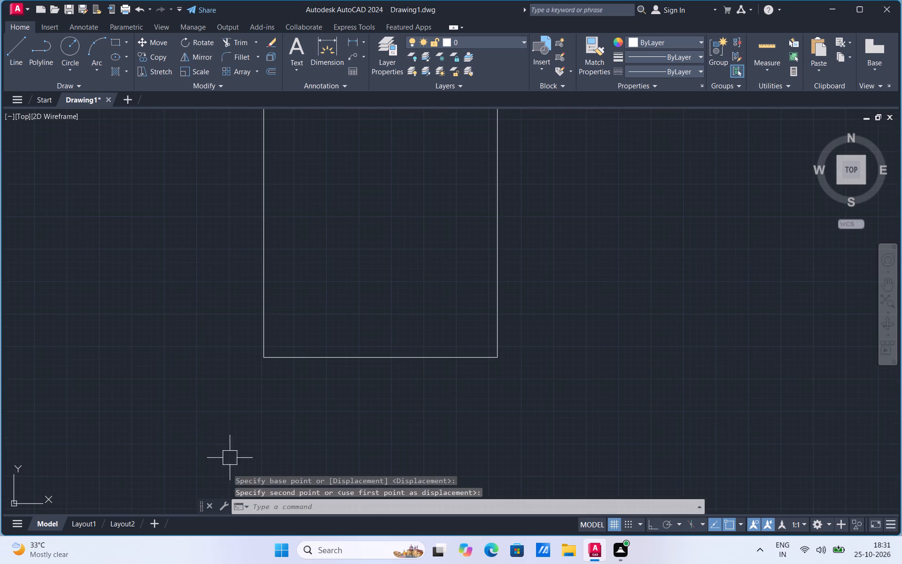
{"action": "scroll", "coordinate": [235, 464], "scroll_direction": "down", "scroll_amount": 1}
{"action": "scroll", "coordinate": [379, 257], "scroll_direction": "up", "scroll_amount": 1}
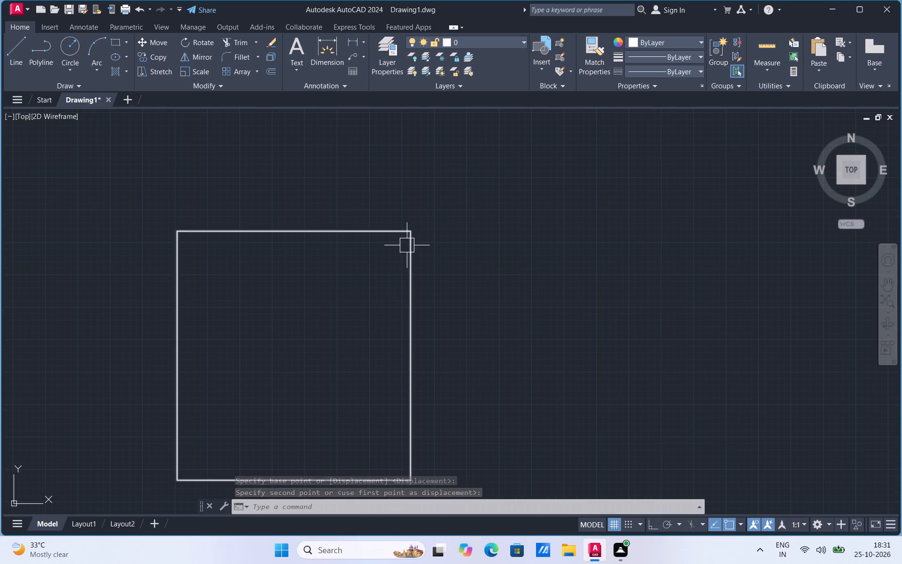
{"action": "scroll", "coordinate": [369, 305], "scroll_direction": "down", "scroll_amount": 1}
{"action": "scroll", "coordinate": [303, 366], "scroll_direction": "up", "scroll_amount": 1}
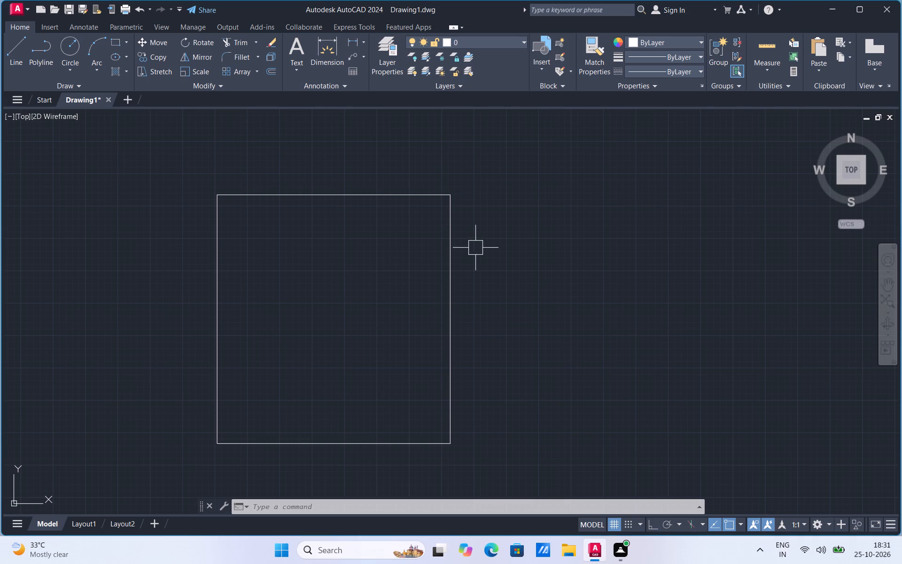
{"action": "left_click", "coordinate": [384, 199]}
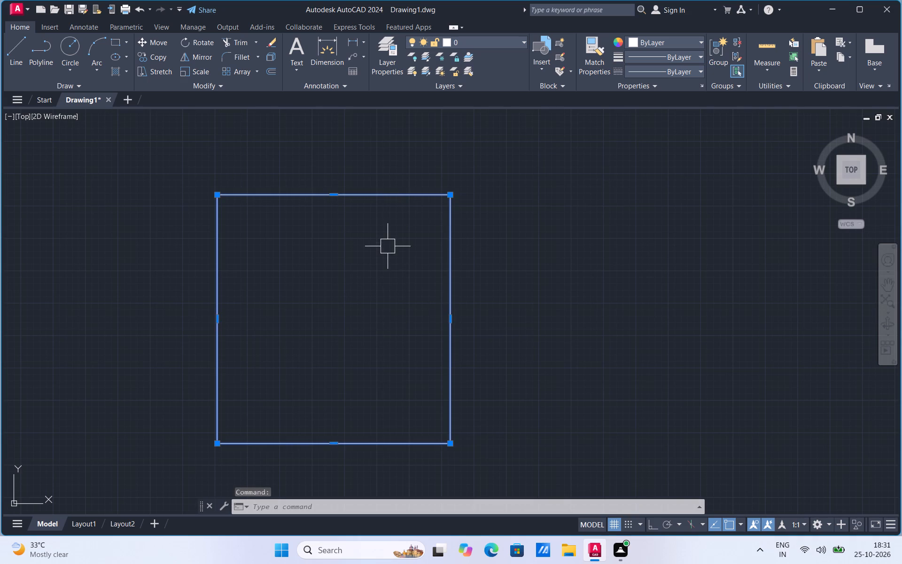
{"action": "key", "text": "o"}
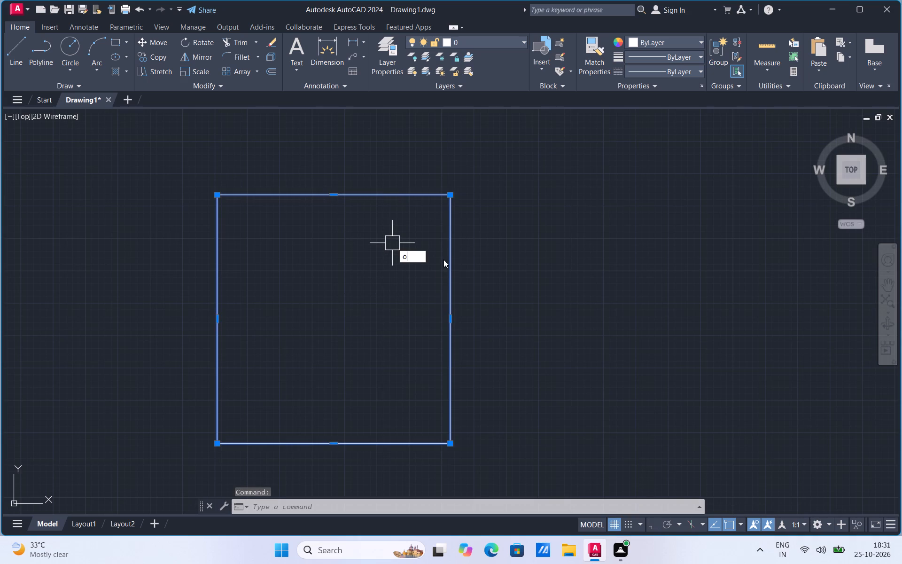
{"action": "left_click", "coordinate": [441, 270]}
{"action": "left_click", "coordinate": [337, 194]}
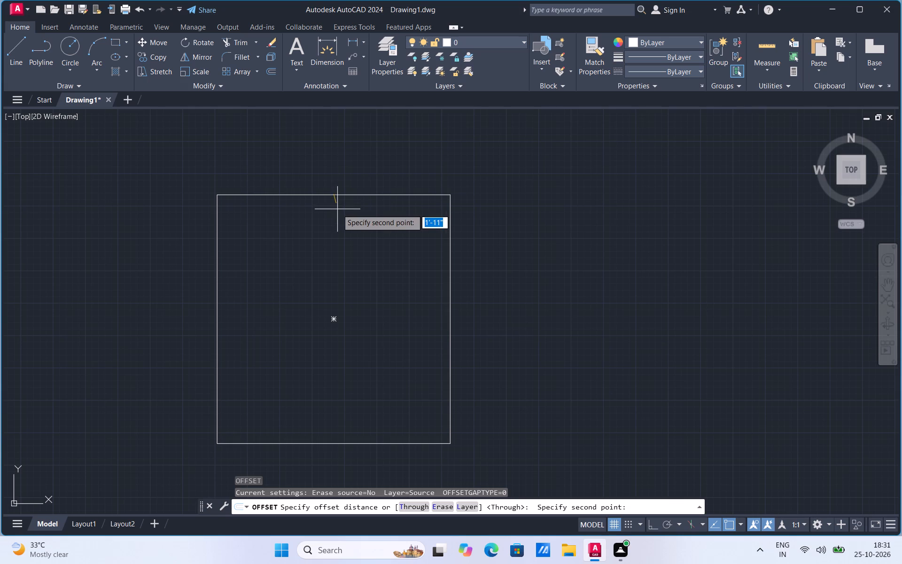
{"action": "left_click", "coordinate": [656, 524]}
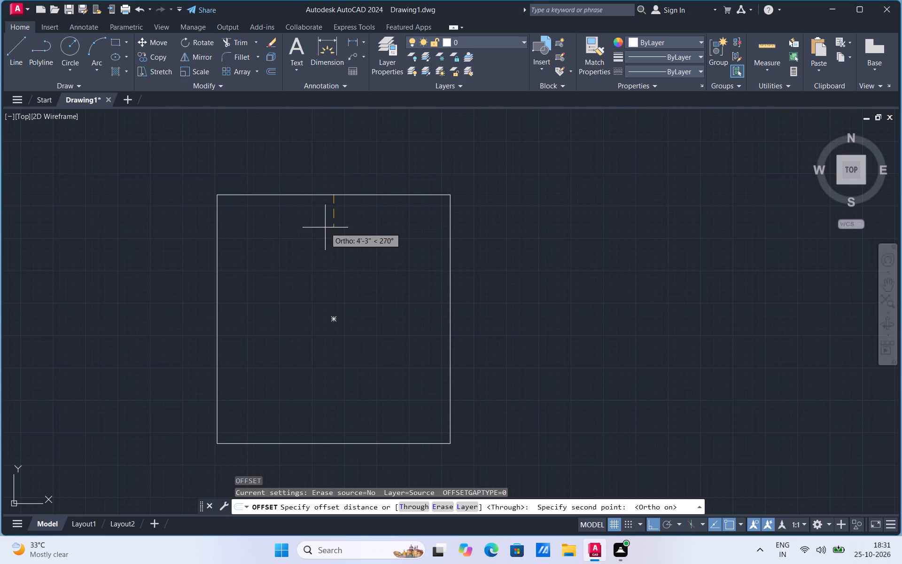
{"action": "key", "text": "9"}
{"action": "key", "text": "Return"}
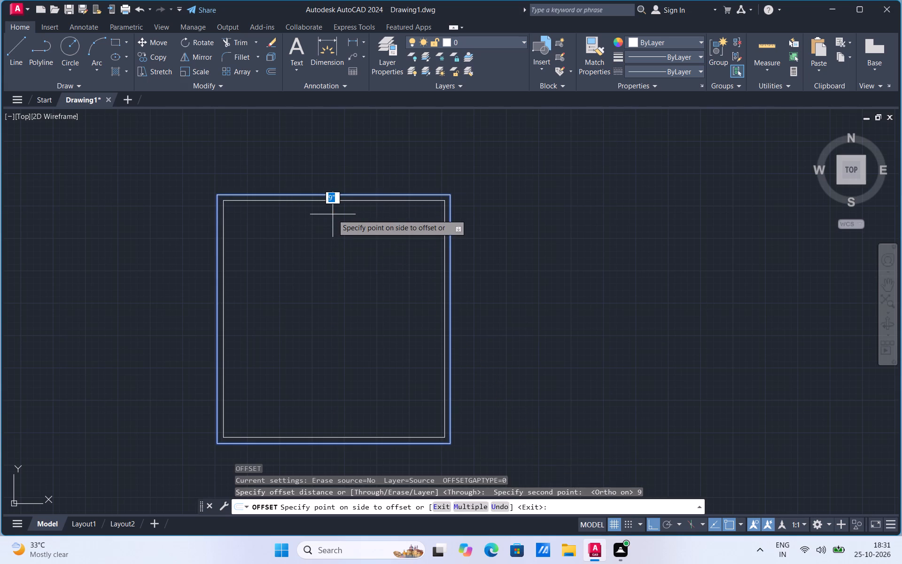
{"action": "left_click", "coordinate": [333, 214]}
{"action": "key", "text": "Escape"}
Add a linear dimension for the thickness of the upper wall, placed between its two lines.
{"action": "scroll", "coordinate": [243, 183], "scroll_direction": "up", "scroll_amount": 1}
{"action": "scroll", "coordinate": [243, 183], "scroll_direction": "down", "scroll_amount": 1}
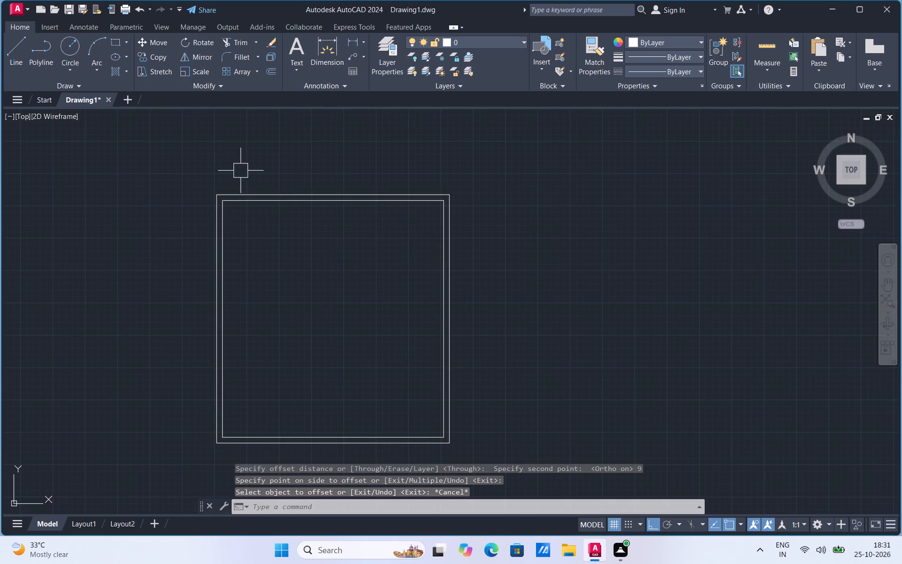
{"action": "scroll", "coordinate": [191, 181], "scroll_direction": "down", "scroll_amount": 7}
{"action": "scroll", "coordinate": [203, 191], "scroll_direction": "up", "scroll_amount": 8}
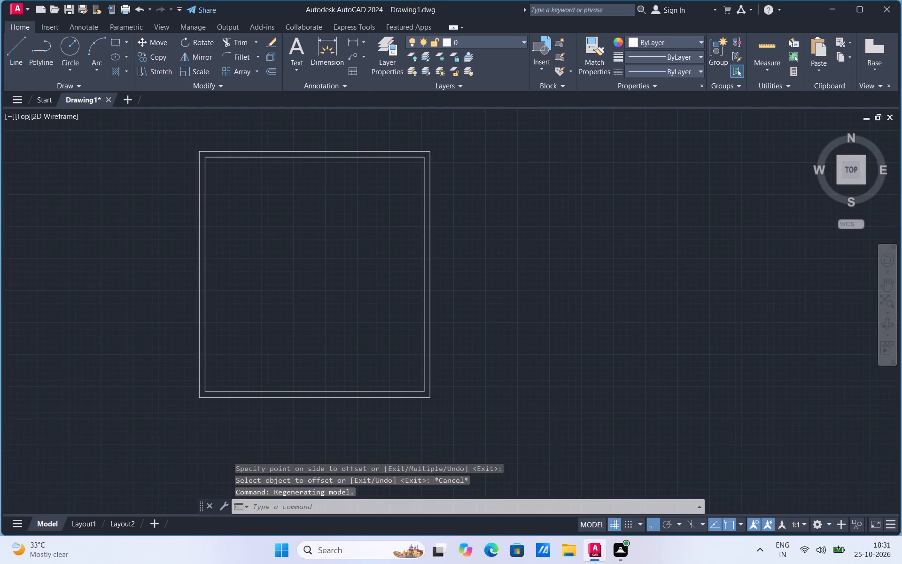
{"action": "left_click", "coordinate": [302, 137]}
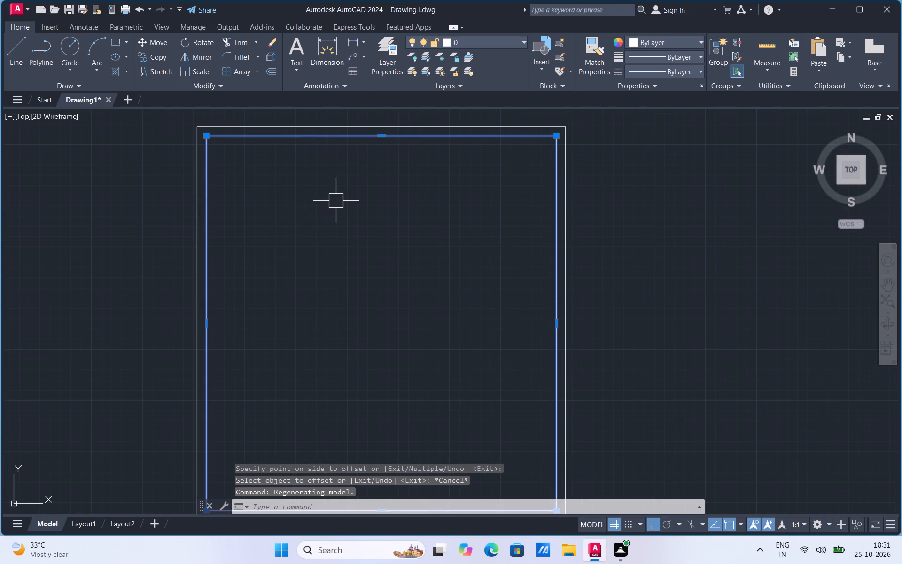
{"action": "key", "text": "Escape"}
{"action": "left_click", "coordinate": [350, 40]}
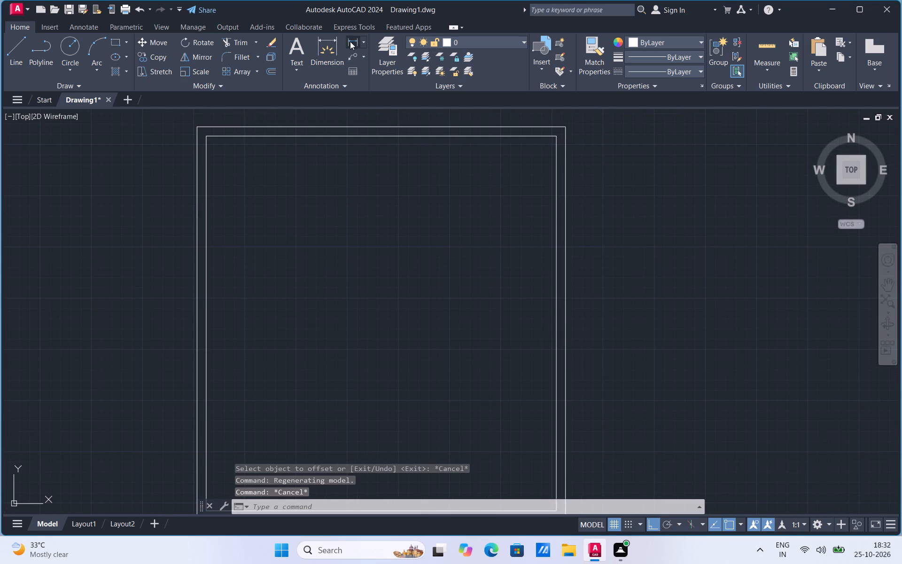
{"action": "left_click", "coordinate": [203, 135]}
{"action": "left_click", "coordinate": [203, 126]}
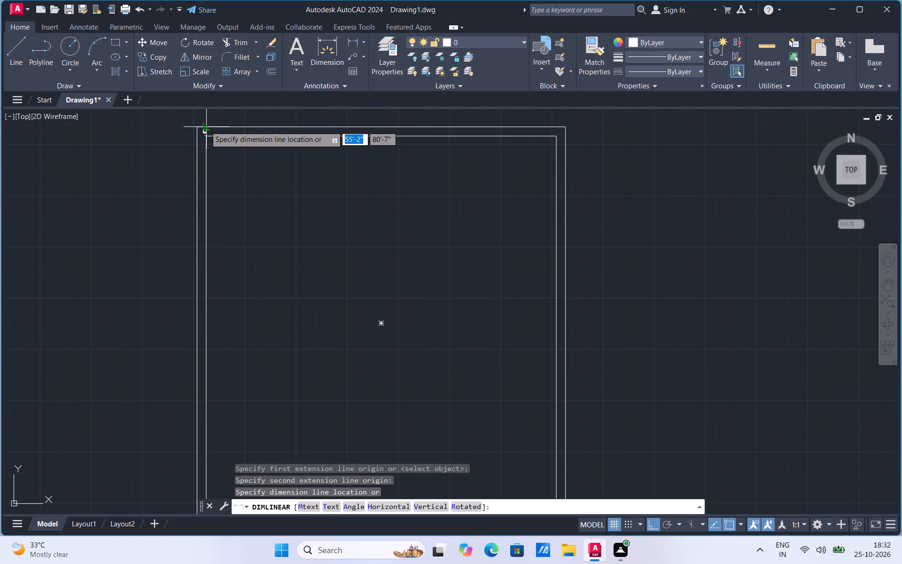
{"action": "left_click", "coordinate": [331, 130]}
Add a linear dimension across the thickness of the plan's left wall.
{"action": "scroll", "coordinate": [281, 125], "scroll_direction": "up", "scroll_amount": 2}
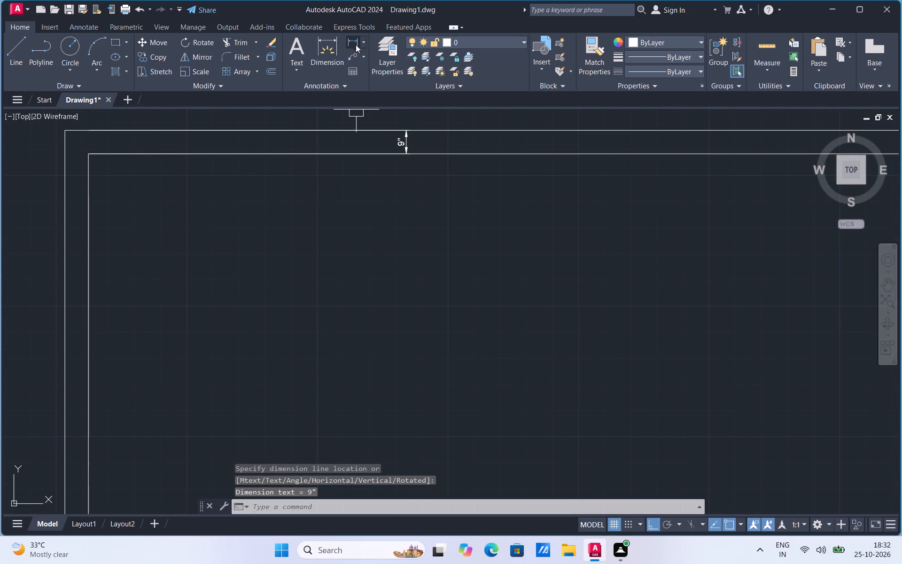
{"action": "left_click", "coordinate": [355, 42]}
{"action": "left_click", "coordinate": [89, 298]}
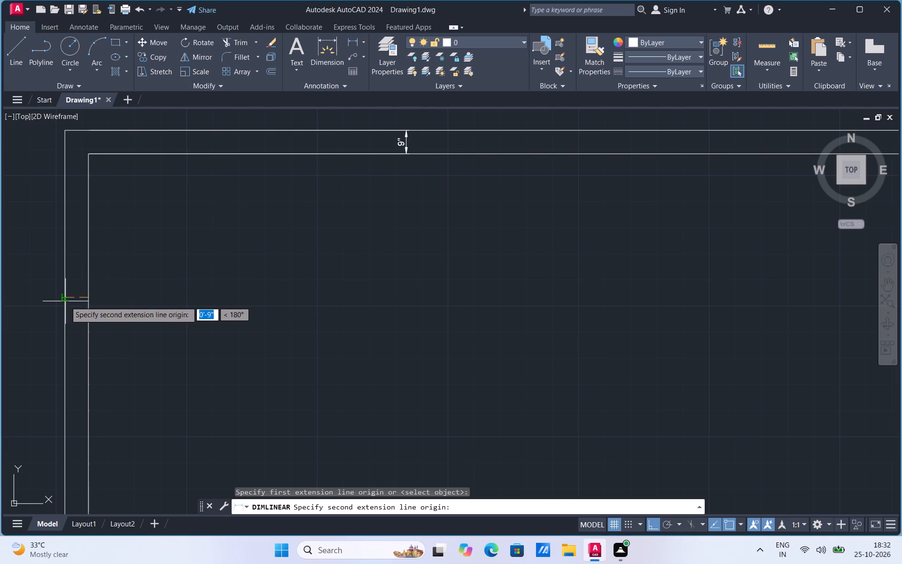
{"action": "left_click", "coordinate": [65, 301]}
{"action": "left_click", "coordinate": [71, 357]}
Add a linear dimension across the thickness of the plan's right wall, just below the upper corner.
{"action": "scroll", "coordinate": [132, 352], "scroll_direction": "down", "scroll_amount": 2}
{"action": "scroll", "coordinate": [403, 345], "scroll_direction": "up", "scroll_amount": 1}
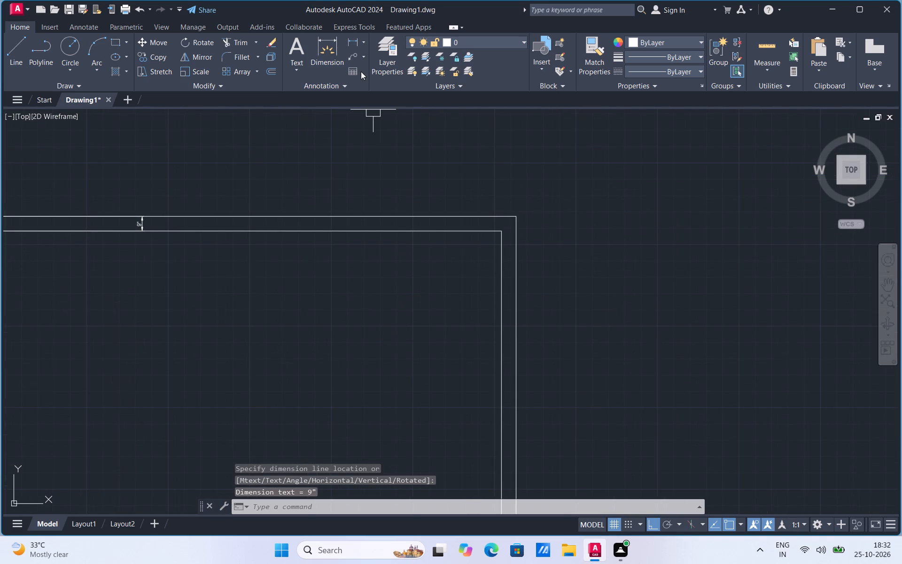
{"action": "left_click", "coordinate": [356, 41]}
{"action": "left_click", "coordinate": [500, 232]}
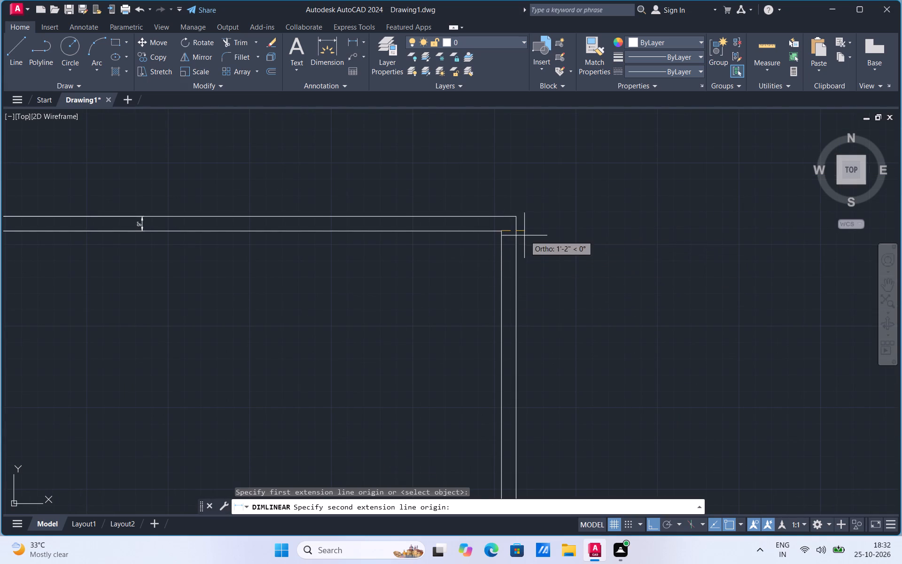
{"action": "left_click", "coordinate": [514, 232]}
{"action": "left_click", "coordinate": [517, 313]}
Add a linear dimension for the thickness of the lower wall, placed between its two lines.
{"action": "scroll", "coordinate": [682, 236], "scroll_direction": "down", "scroll_amount": 3}
{"action": "scroll", "coordinate": [571, 373], "scroll_direction": "up", "scroll_amount": 2}
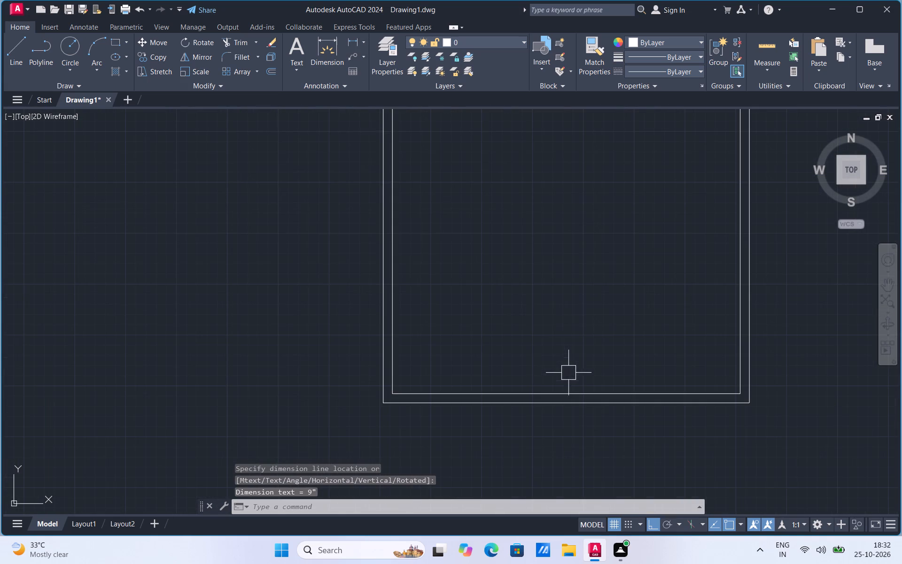
{"action": "left_click", "coordinate": [357, 43]}
{"action": "left_click", "coordinate": [393, 397]}
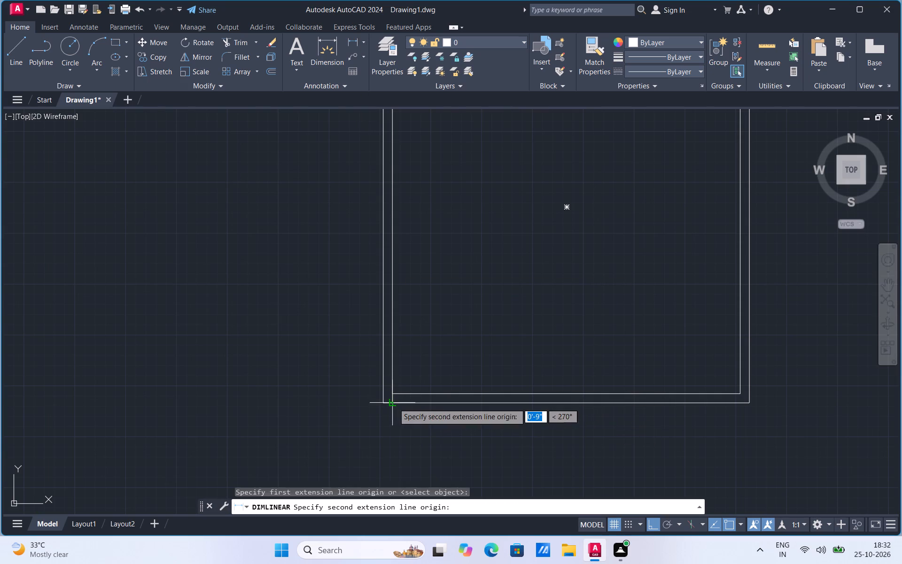
{"action": "left_click", "coordinate": [394, 404]}
{"action": "left_click", "coordinate": [530, 400]}
Explode the inner rectangle into separate lines.
{"action": "scroll", "coordinate": [540, 410], "scroll_direction": "up", "scroll_amount": 4}
{"action": "scroll", "coordinate": [502, 461], "scroll_direction": "down", "scroll_amount": 4}
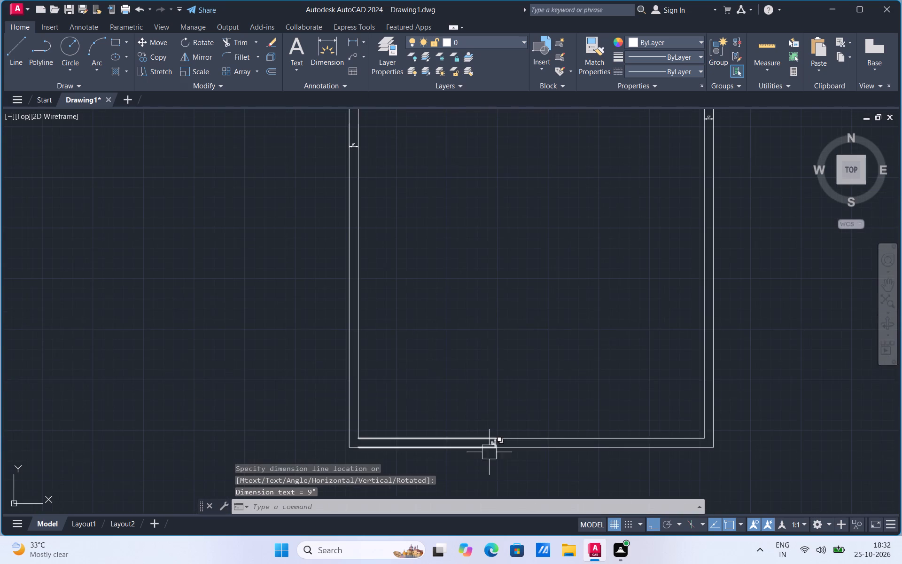
{"action": "left_click", "coordinate": [540, 440]}
{"action": "type", "text": "ex"}
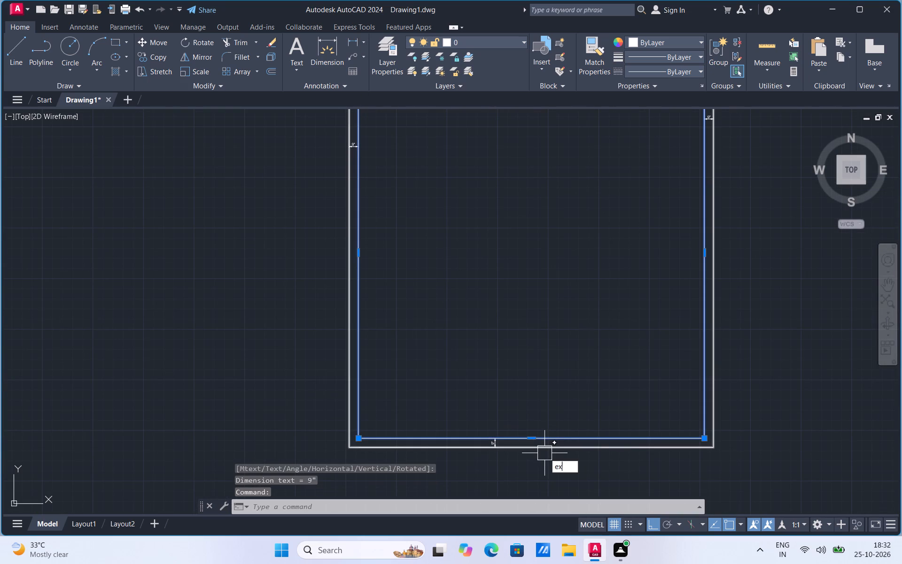
{"action": "left_click", "coordinate": [580, 399]}
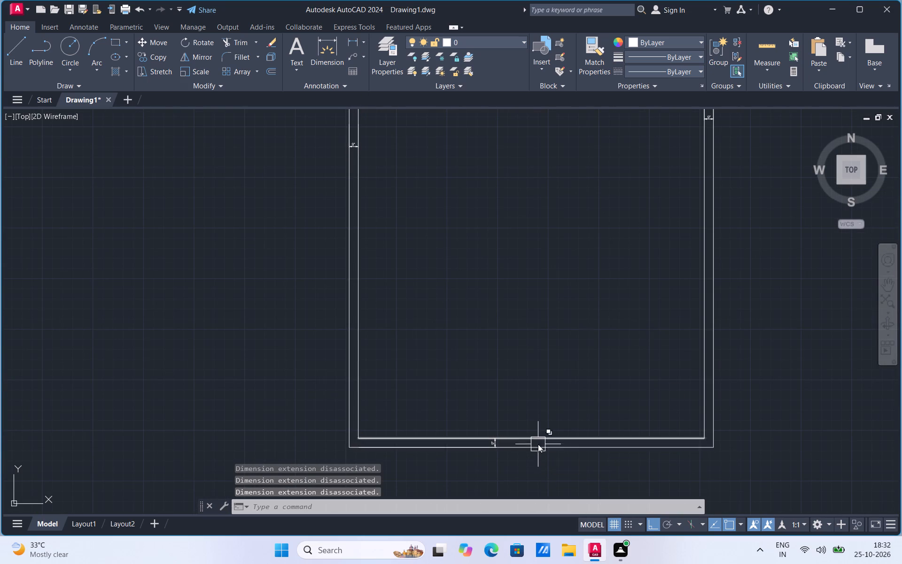
Explode the outer rectangle into separate lines.
{"action": "left_click", "coordinate": [538, 444]}
{"action": "key", "text": "Escape"}
{"action": "left_click", "coordinate": [538, 446]}
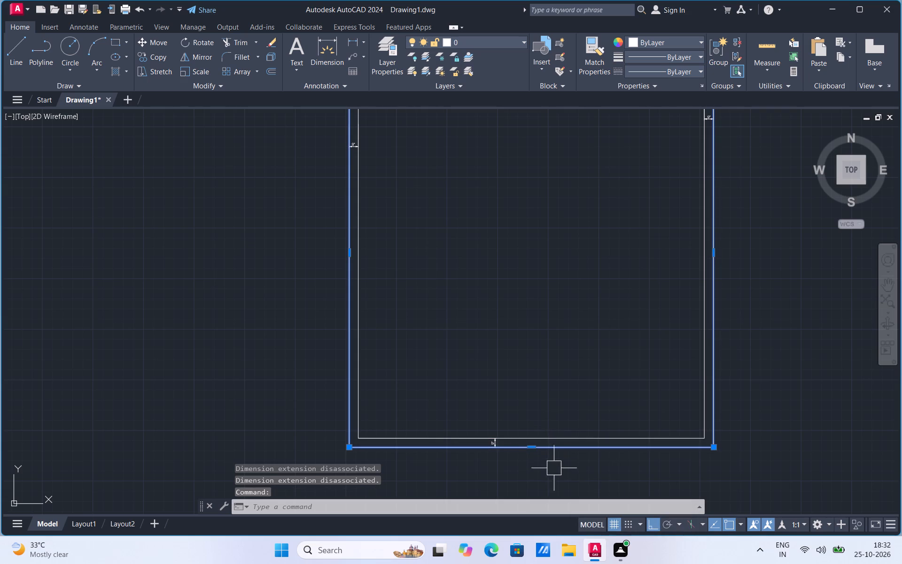
{"action": "type", "text": "ex"}
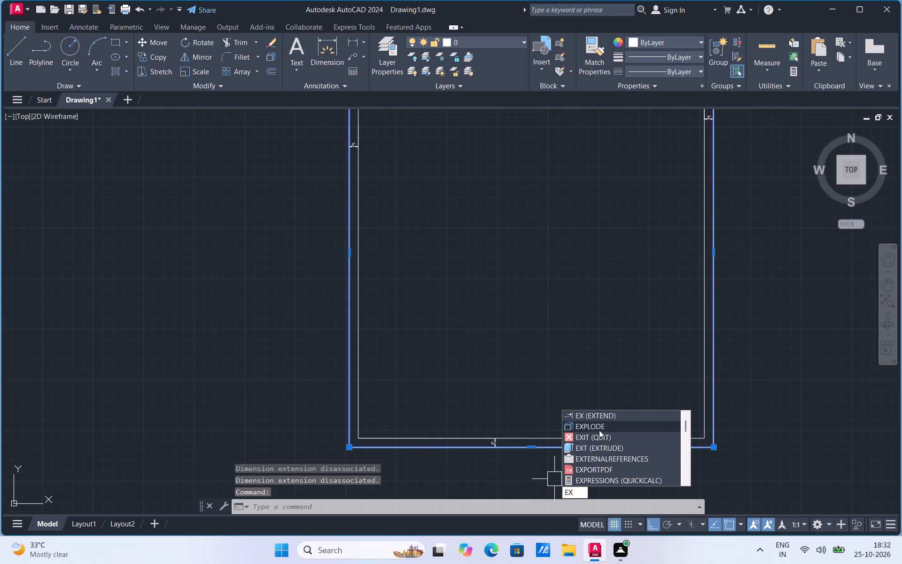
{"action": "left_click", "coordinate": [598, 428]}
{"action": "left_click", "coordinate": [538, 446]}
{"action": "scroll", "coordinate": [494, 465], "scroll_direction": "down", "scroll_amount": 3}
{"action": "scroll", "coordinate": [508, 401], "scroll_direction": "up", "scroll_amount": 1}
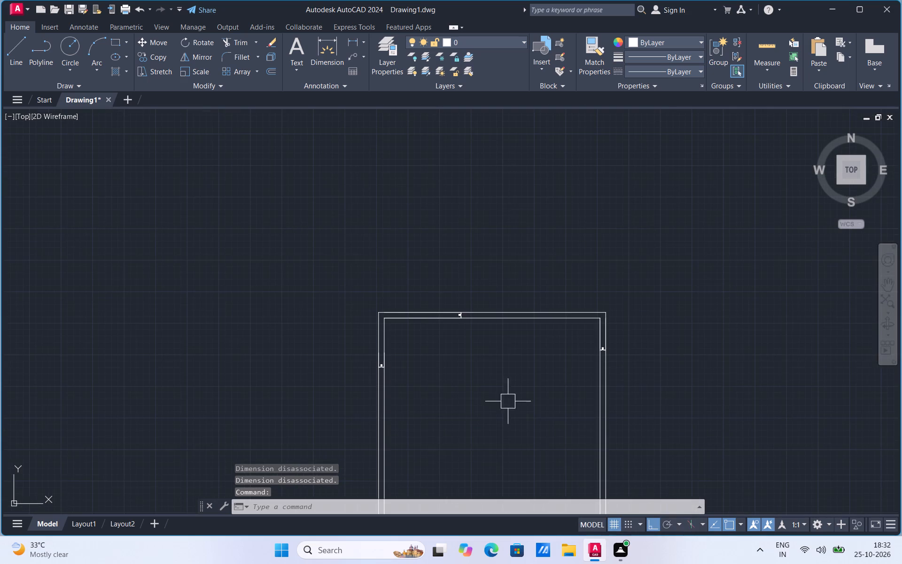
Copy the left wall's inner line 8'8" to the right, using its upper end as the base point.
{"action": "scroll", "coordinate": [508, 401], "scroll_direction": "up", "scroll_amount": 2}
{"action": "key", "text": "Escape"}
{"action": "scroll", "coordinate": [309, 329], "scroll_direction": "up", "scroll_amount": 2}
{"action": "left_click", "coordinate": [314, 322]}
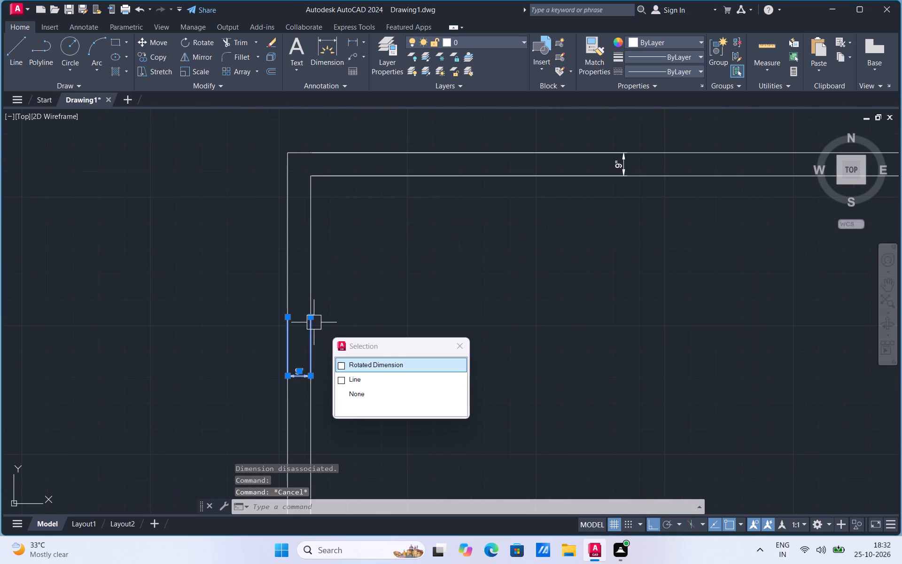
{"action": "key", "text": "Escape"}
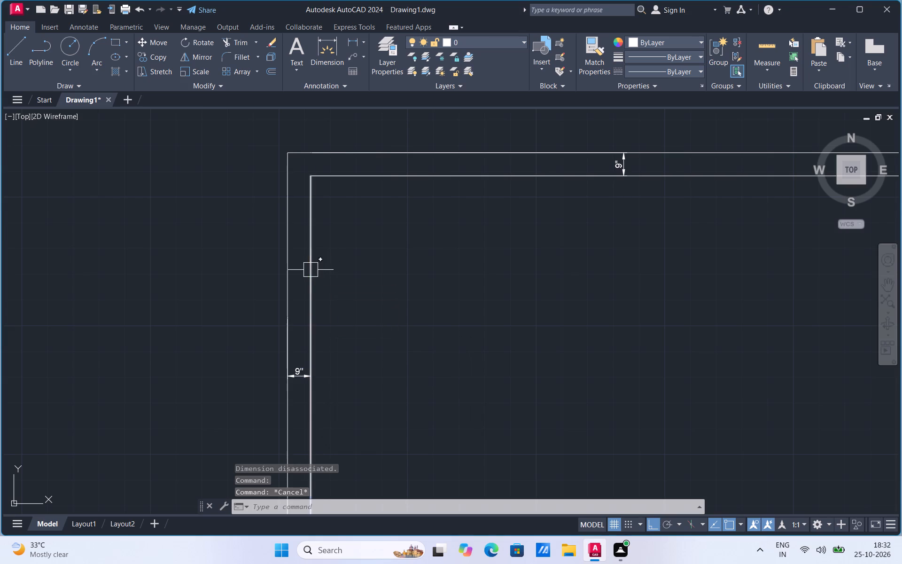
{"action": "left_click", "coordinate": [311, 270]}
{"action": "right_click", "coordinate": [311, 270]}
{"action": "left_click", "coordinate": [341, 344]}
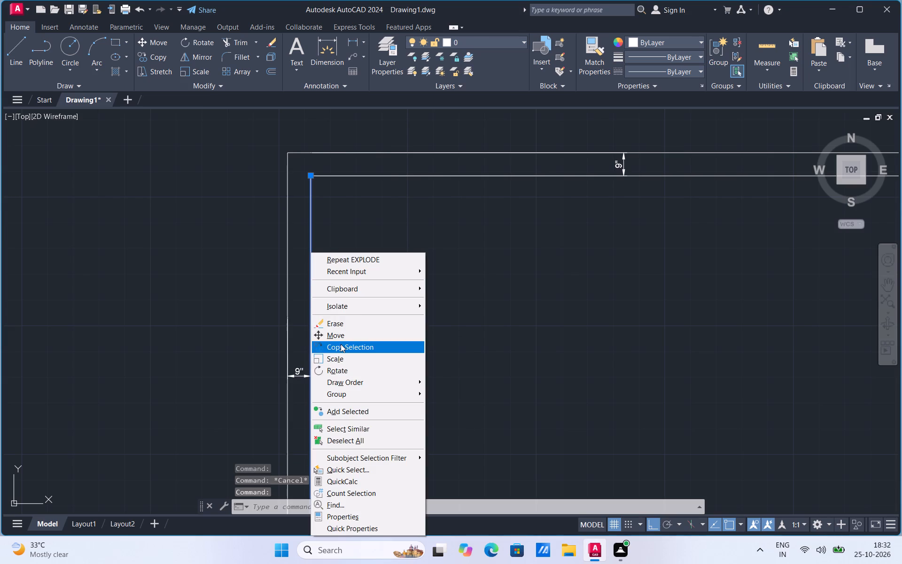
{"action": "left_click", "coordinate": [313, 177]}
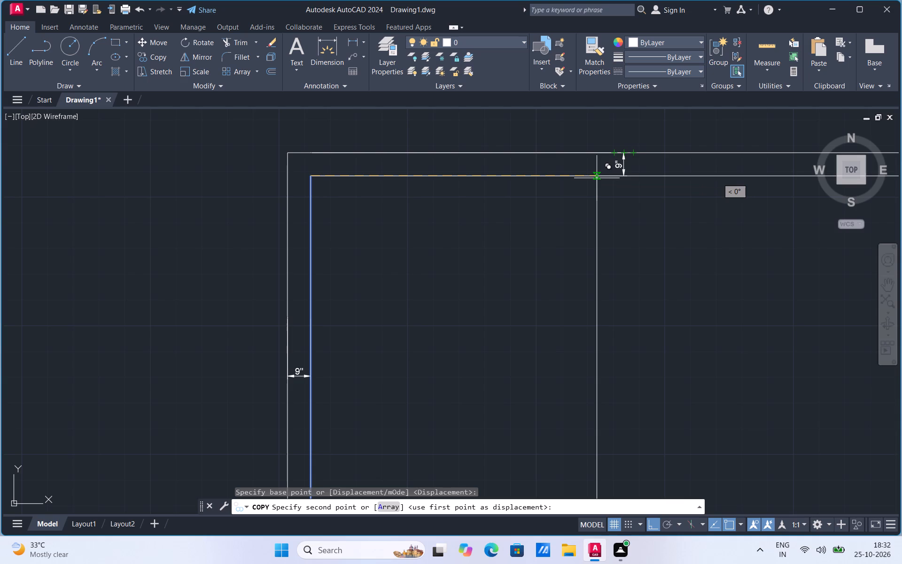
{"action": "type", "text": "8'8"}
{"action": "key", "text": "shift+quotedbl"}
{"action": "key", "text": "Return"}
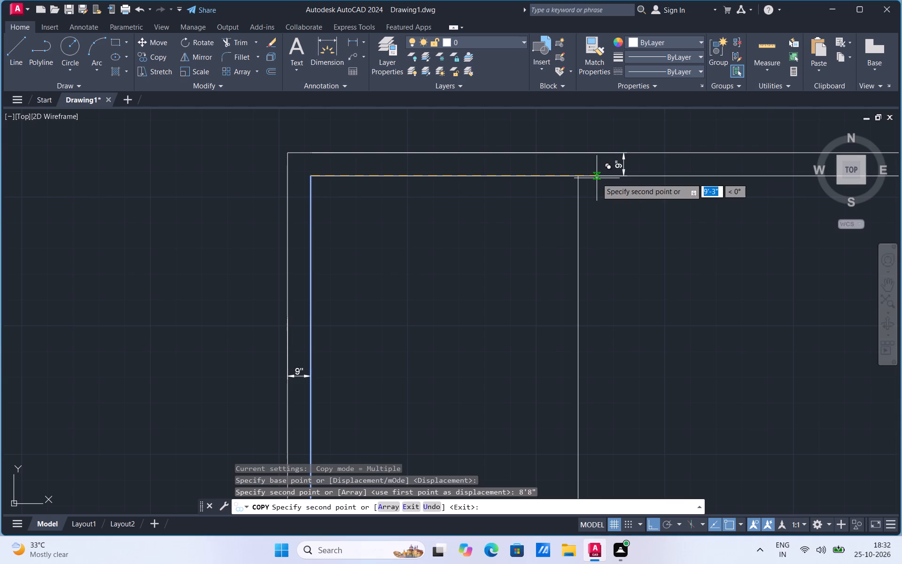
{"action": "key", "text": "Escape"}
Copy the new vertical partition line 5" to the right to form the first partition wall.
{"action": "left_click", "coordinate": [577, 298]}
{"action": "right_click", "coordinate": [577, 298]}
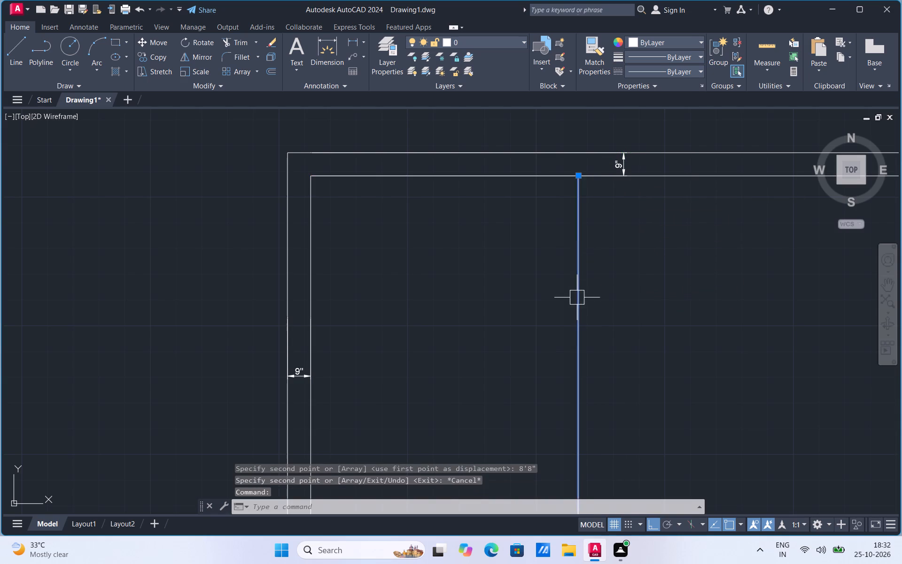
{"action": "left_click", "coordinate": [615, 106]}
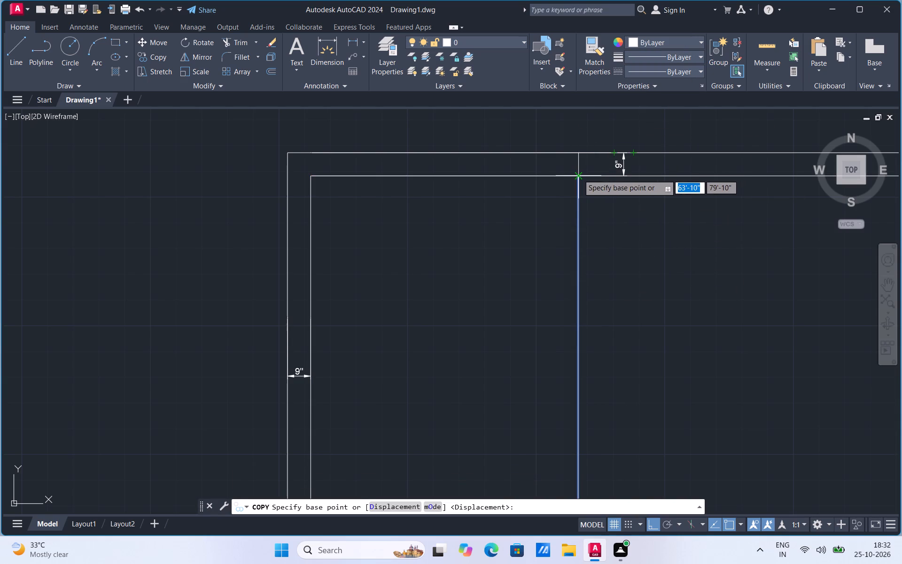
{"action": "left_click", "coordinate": [578, 174]}
{"action": "key", "text": "5"}
{"action": "key", "text": "Return"}
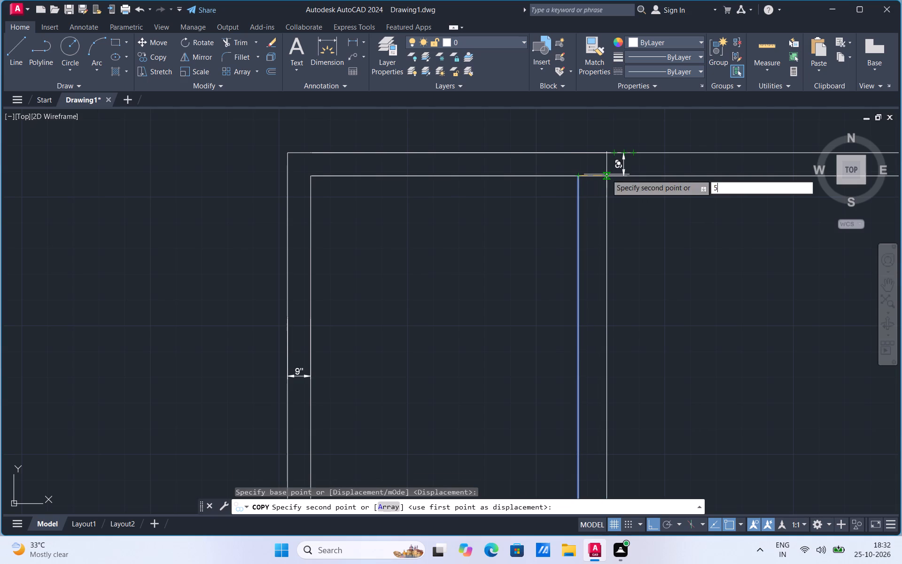
{"action": "key", "text": "Escape"}
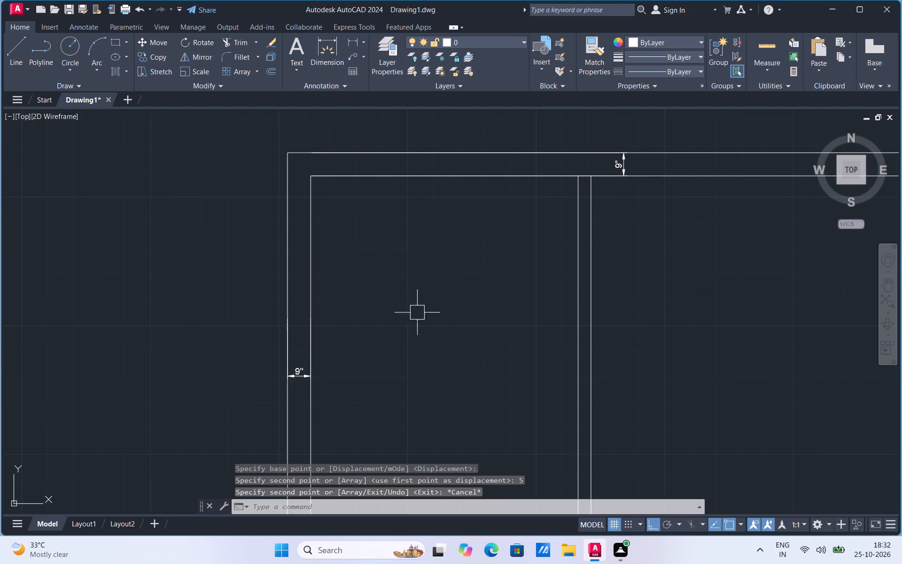
Copy the right wall's inner line 13' to the left, using its upper end as the base point.
{"action": "scroll", "coordinate": [391, 301], "scroll_direction": "down", "scroll_amount": 2}
{"action": "scroll", "coordinate": [650, 294], "scroll_direction": "up", "scroll_amount": 1}
{"action": "left_click", "coordinate": [734, 268]}
{"action": "right_click", "coordinate": [734, 268]}
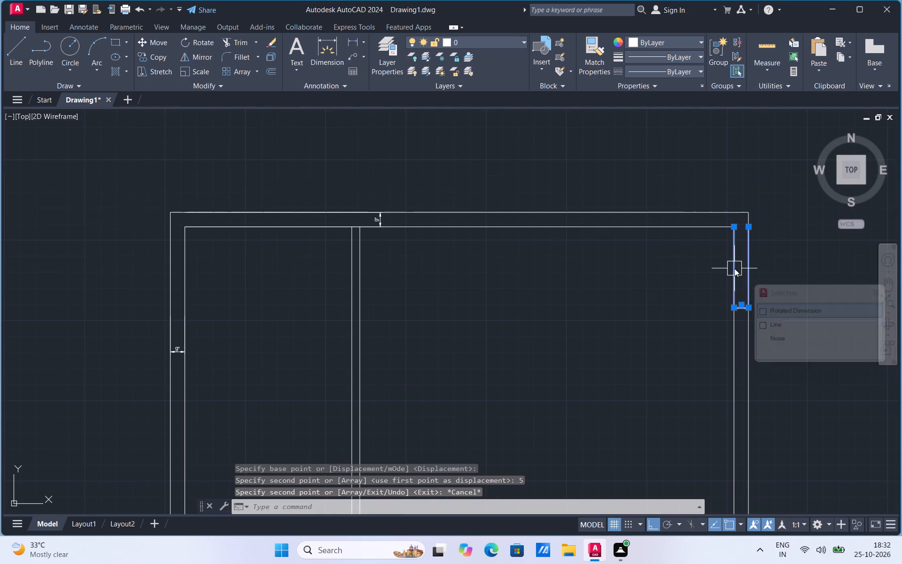
{"action": "key", "text": "Escape"}
{"action": "key", "text": "Escape"}
{"action": "left_click", "coordinate": [738, 344]}
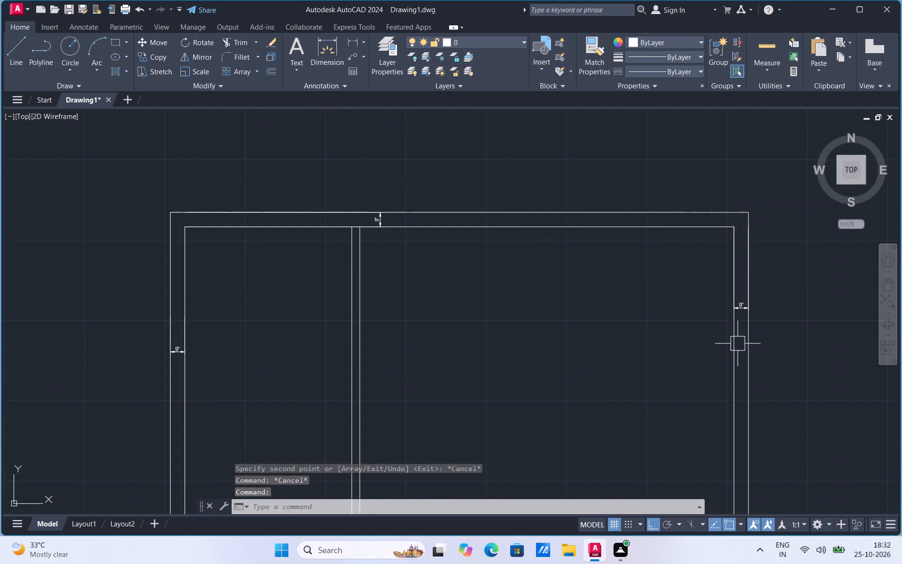
{"action": "right_click", "coordinate": [738, 344]}
{"action": "left_click", "coordinate": [763, 155]}
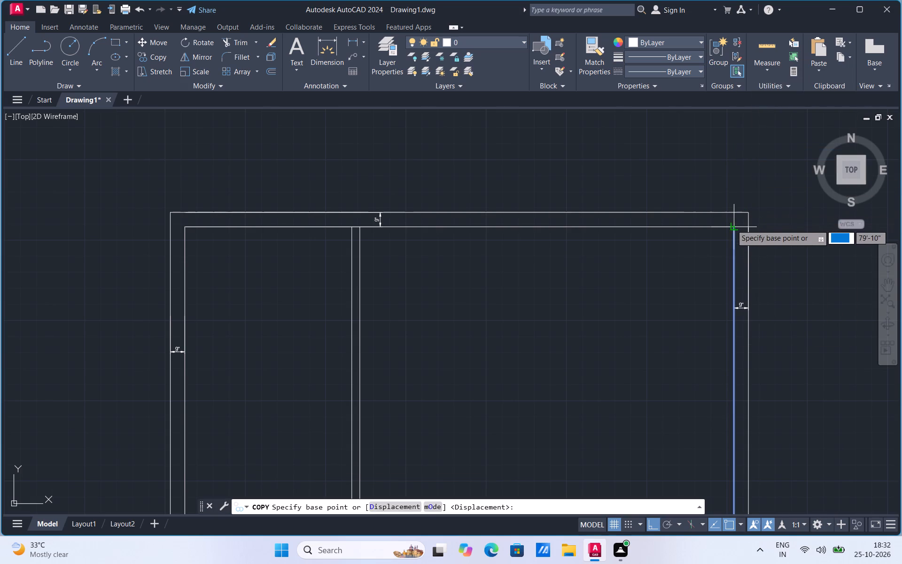
{"action": "left_click", "coordinate": [731, 226]}
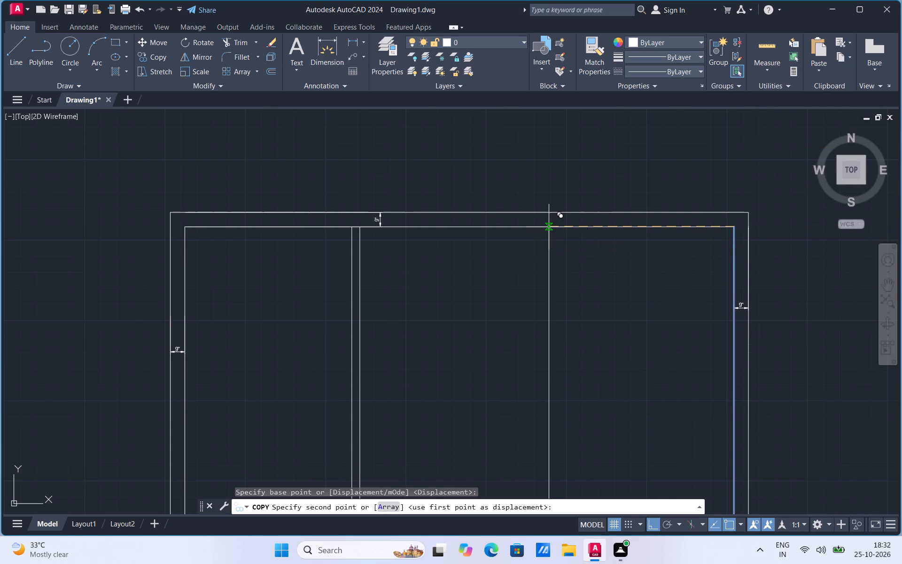
{"action": "type", "text": "13'"}
{"action": "key", "text": "Return"}
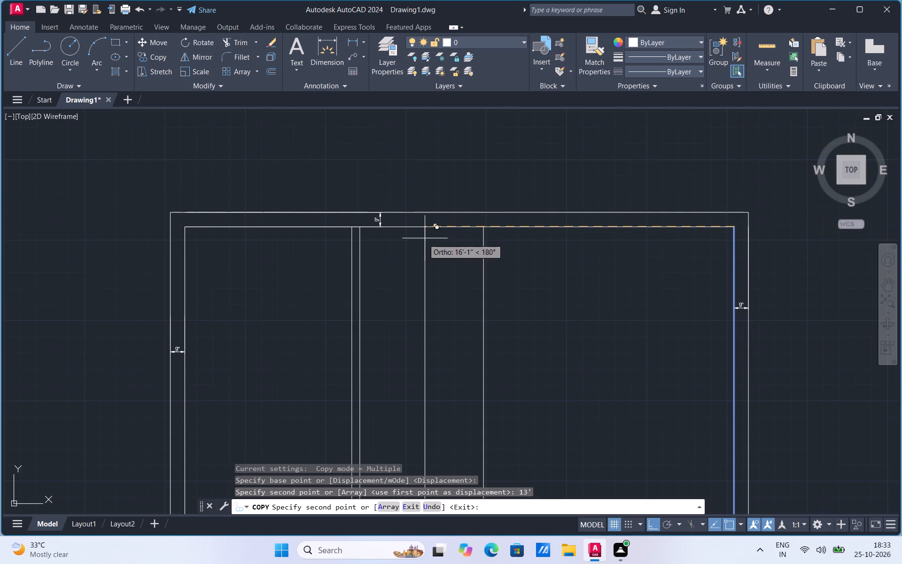
{"action": "key", "text": "Escape"}
Copy the second vertical partition line 5" to the left to give that partition its thickness.
{"action": "left_click", "coordinate": [489, 286]}
{"action": "right_click", "coordinate": [489, 286]}
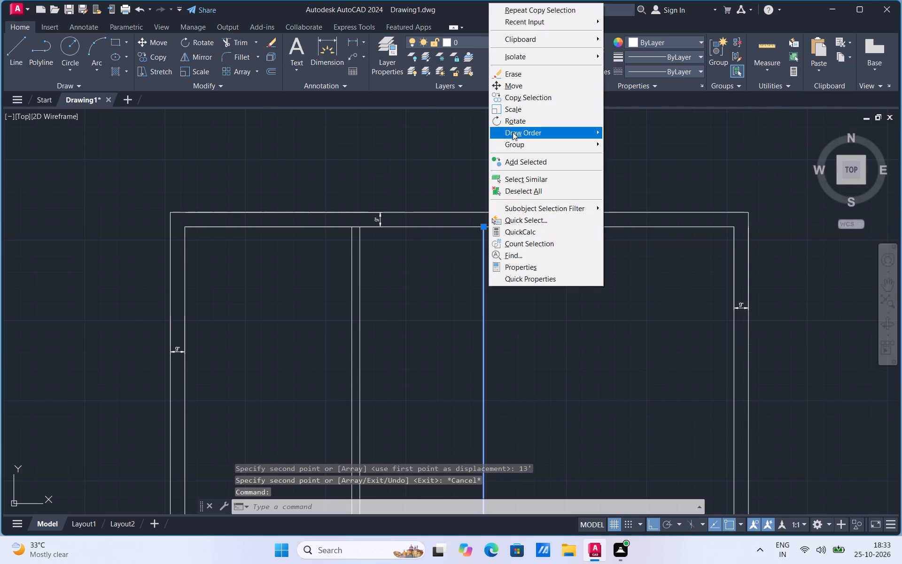
{"action": "left_click", "coordinate": [515, 96]}
{"action": "left_click", "coordinate": [484, 229]}
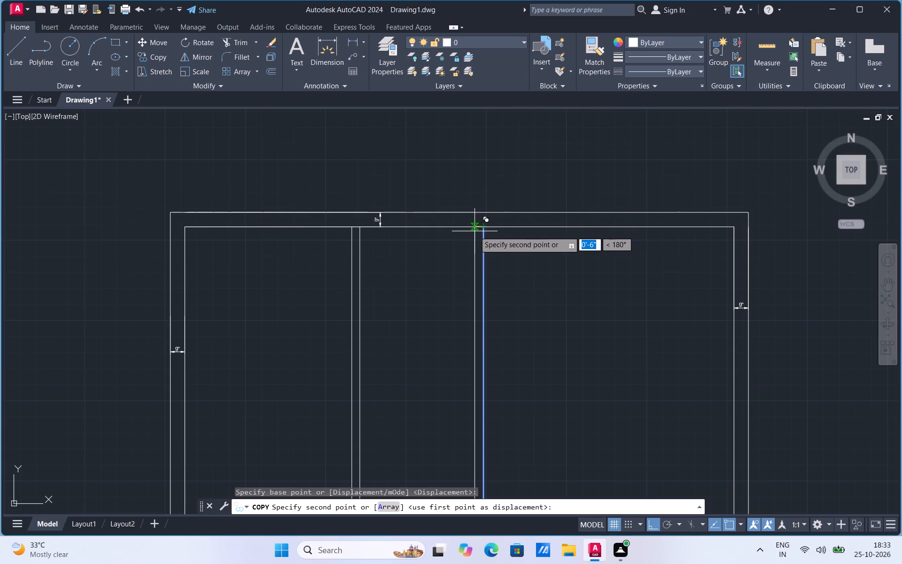
{"action": "key", "text": "5"}
{"action": "key", "text": "Return"}
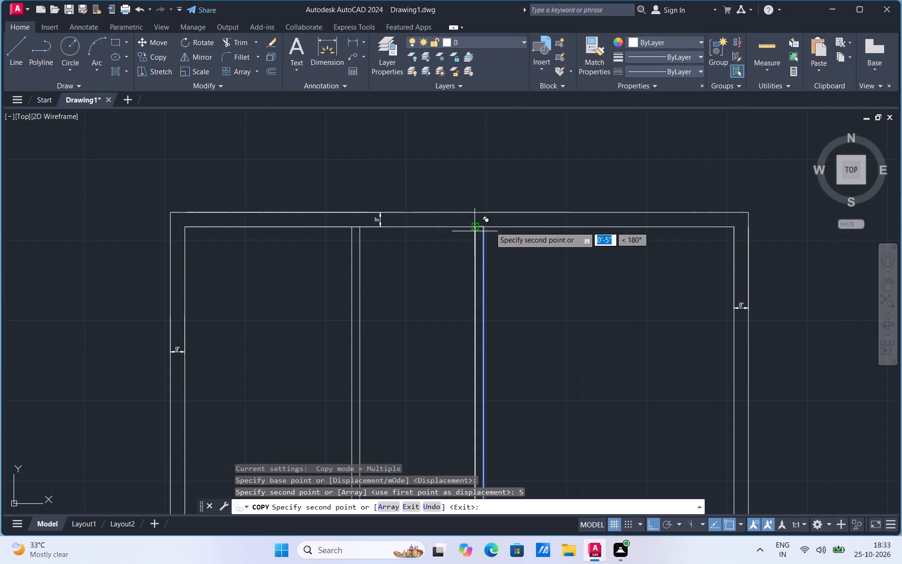
{"action": "key", "text": "Escape"}
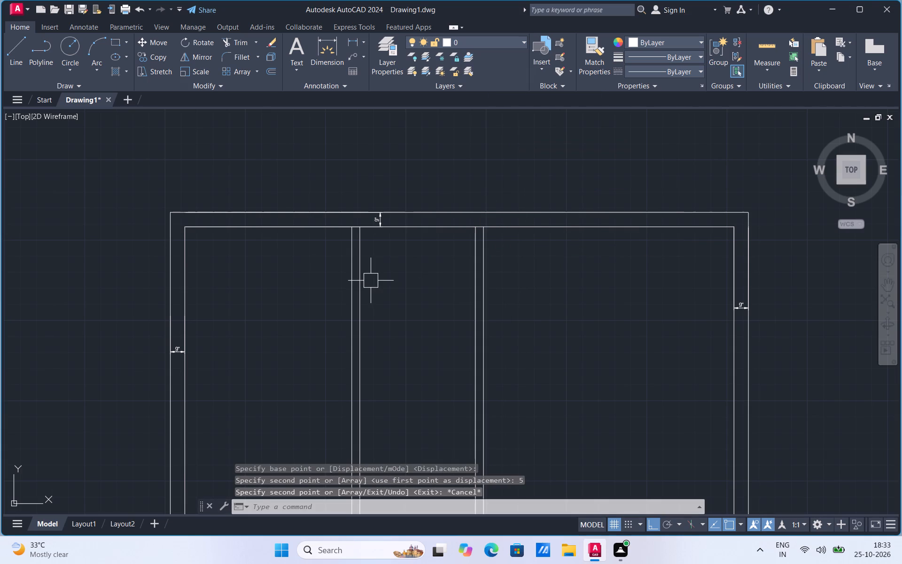
Delete the wall thickness dimensions on the plan's upper, left and right walls.
{"action": "left_click", "coordinate": [269, 228]}
{"action": "right_click", "coordinate": [269, 228]}
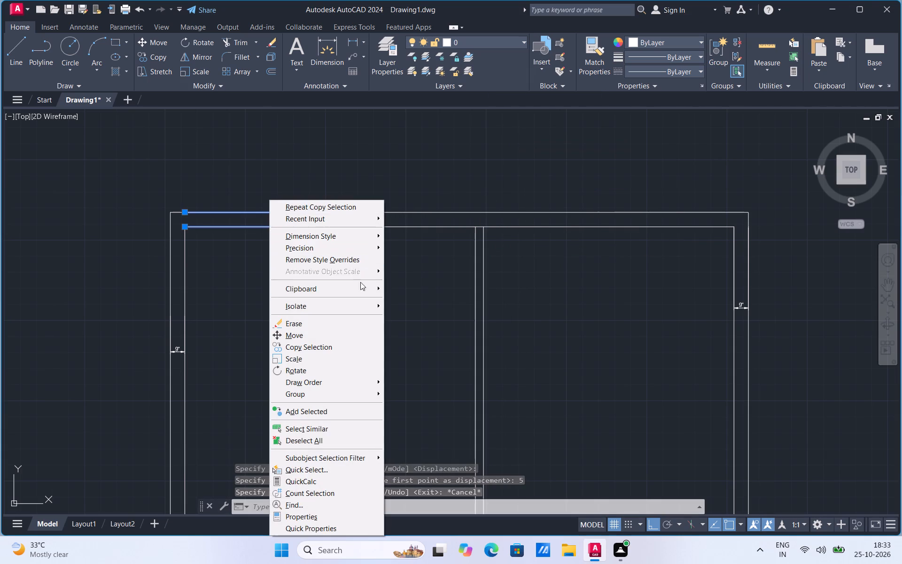
{"action": "key", "text": "Escape"}
{"action": "key", "text": "Delete"}
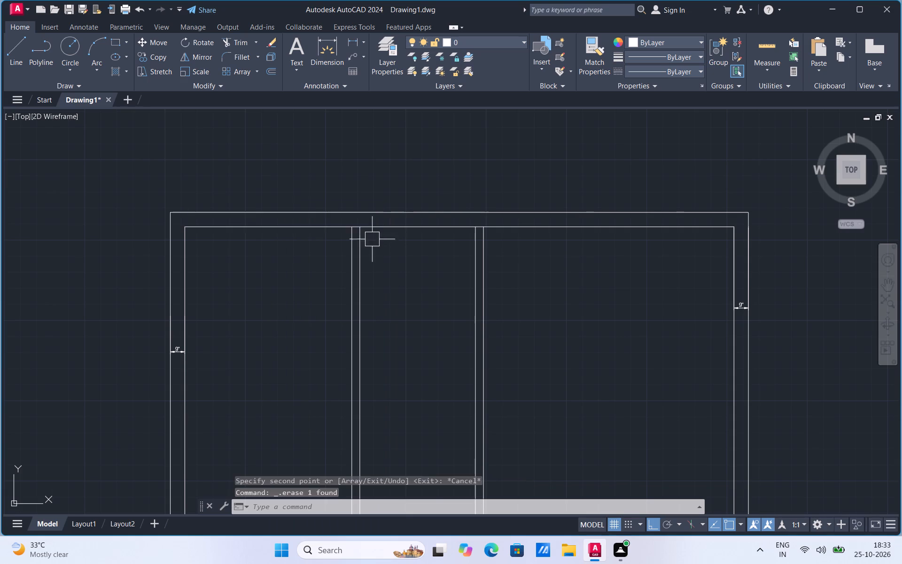
{"action": "left_click", "coordinate": [179, 354]}
{"action": "key", "text": "Delete"}
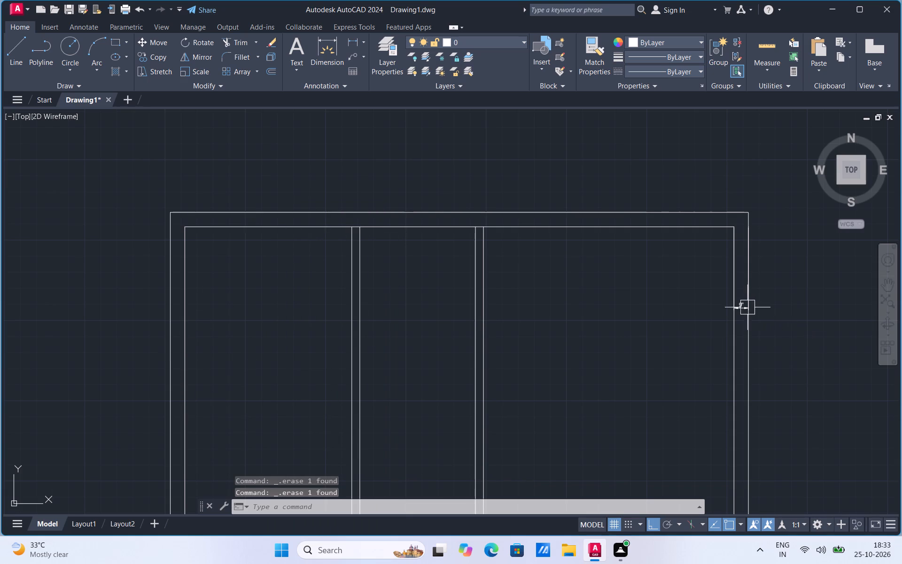
{"action": "left_click", "coordinate": [747, 306]}
{"action": "key", "text": "Delete"}
Copy the upper wall's inner line 10' downward, using its left end as the base point.
{"action": "left_click", "coordinate": [291, 235]}
{"action": "left_click", "coordinate": [291, 225]}
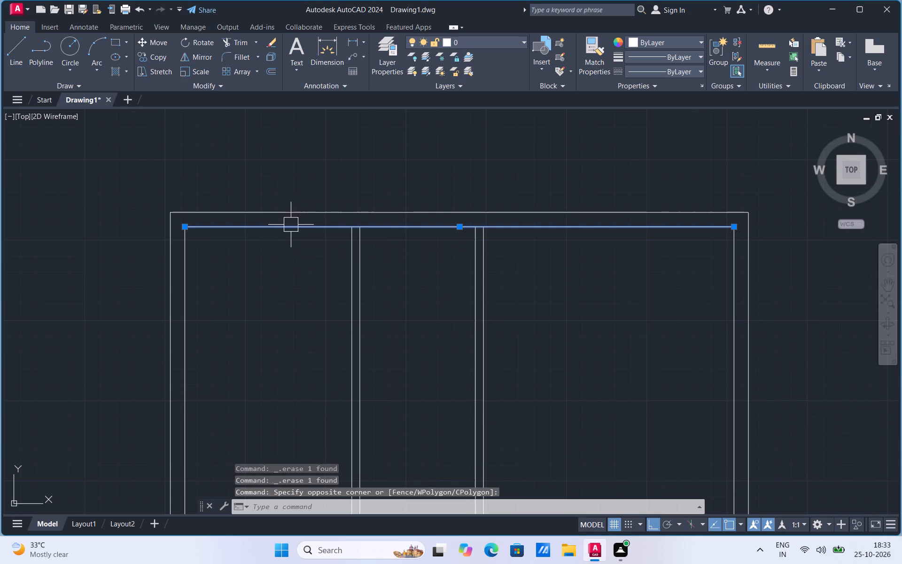
{"action": "right_click", "coordinate": [292, 224]}
{"action": "left_click", "coordinate": [327, 316]}
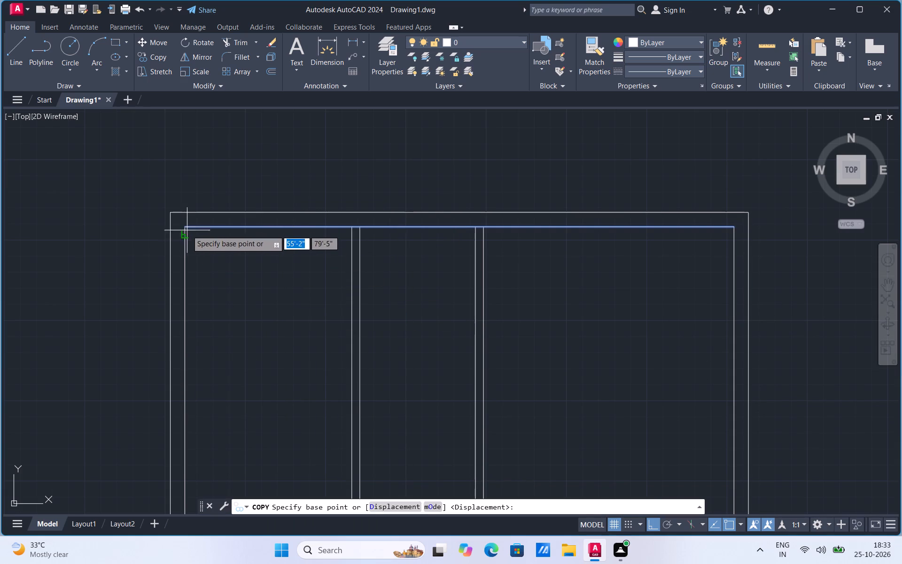
{"action": "left_click", "coordinate": [185, 226]}
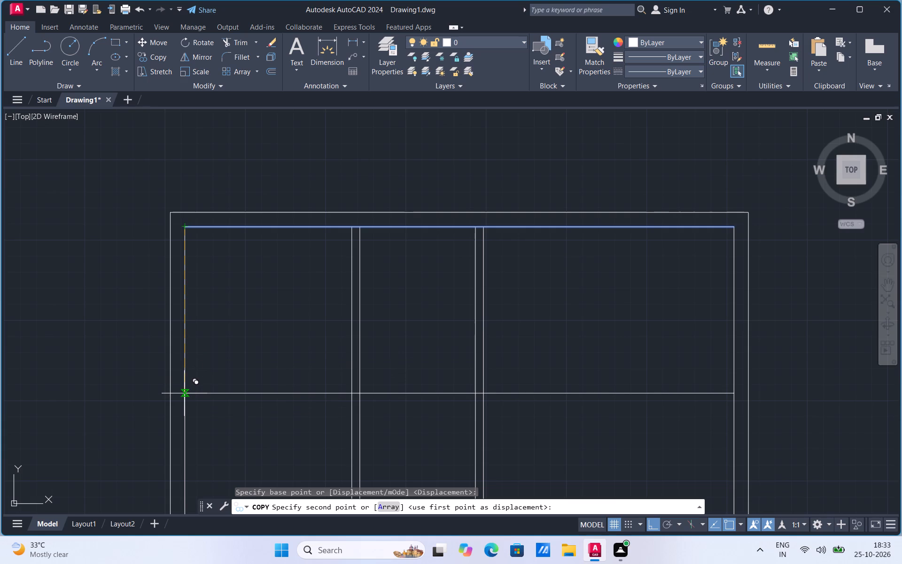
{"action": "type", "text": "10'"}
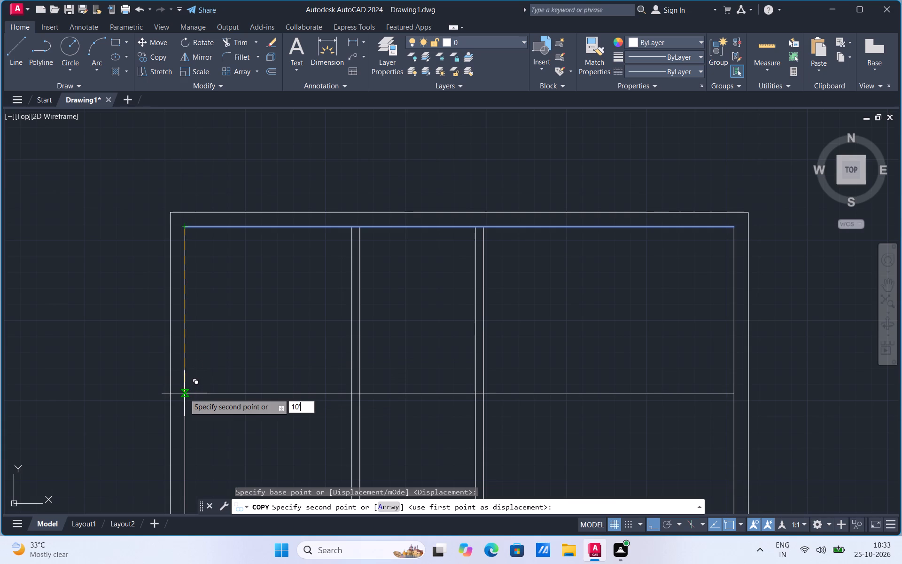
{"action": "key", "text": "Return"}
{"action": "scroll", "coordinate": [250, 296], "scroll_direction": "down", "scroll_amount": 1}
{"action": "scroll", "coordinate": [193, 388], "scroll_direction": "up", "scroll_amount": 1}
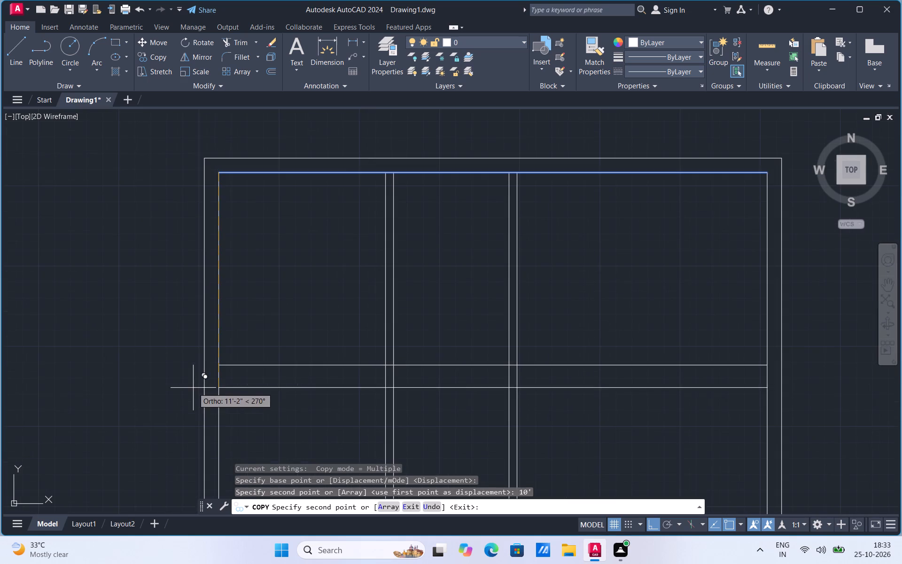
{"action": "key", "text": "Escape"}
Copy the new horizontal partition line 5" downward to form the cross partition wall.
{"action": "left_click", "coordinate": [239, 374]}
{"action": "left_click", "coordinate": [254, 359]}
{"action": "left_click", "coordinate": [254, 367]}
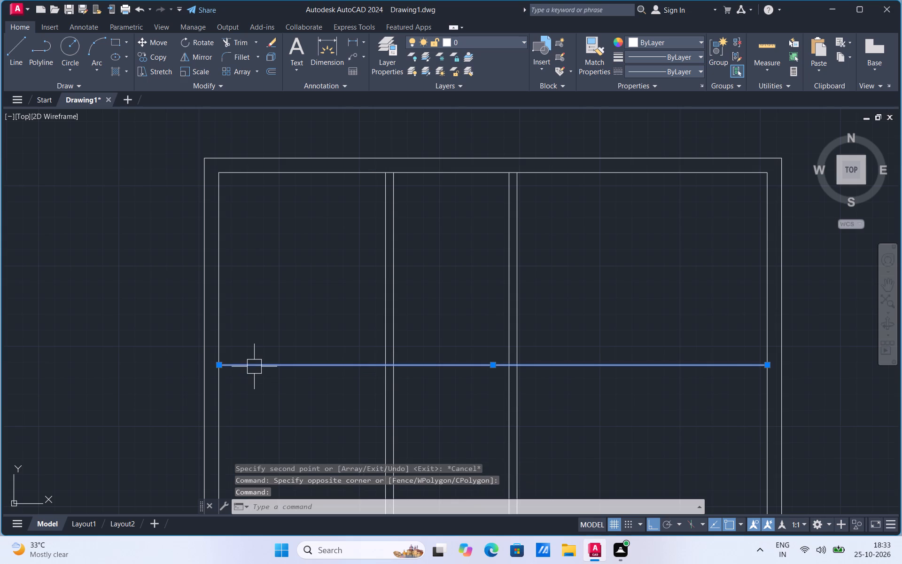
{"action": "right_click", "coordinate": [254, 367]}
{"action": "left_click", "coordinate": [291, 181]}
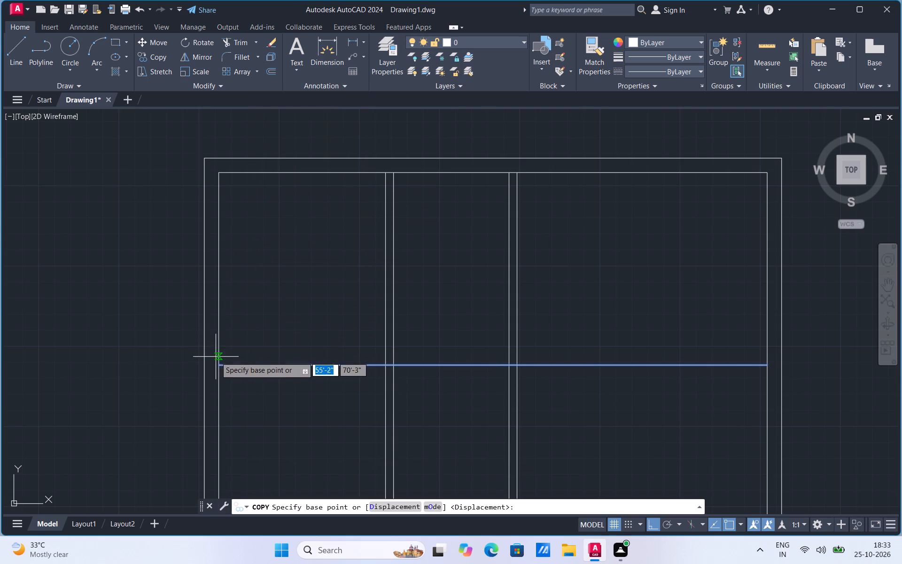
{"action": "left_click", "coordinate": [218, 367]}
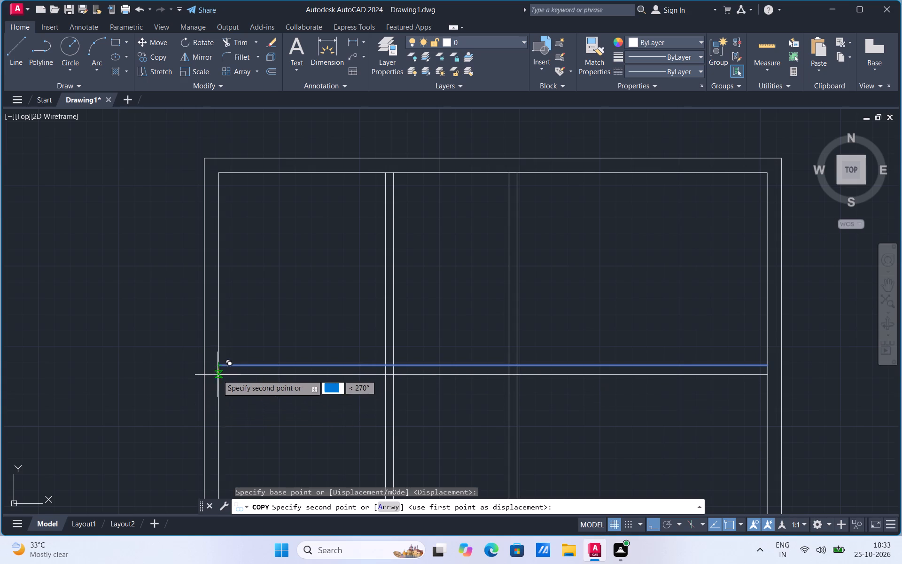
{"action": "scroll", "coordinate": [216, 373], "scroll_direction": "up", "scroll_amount": 1}
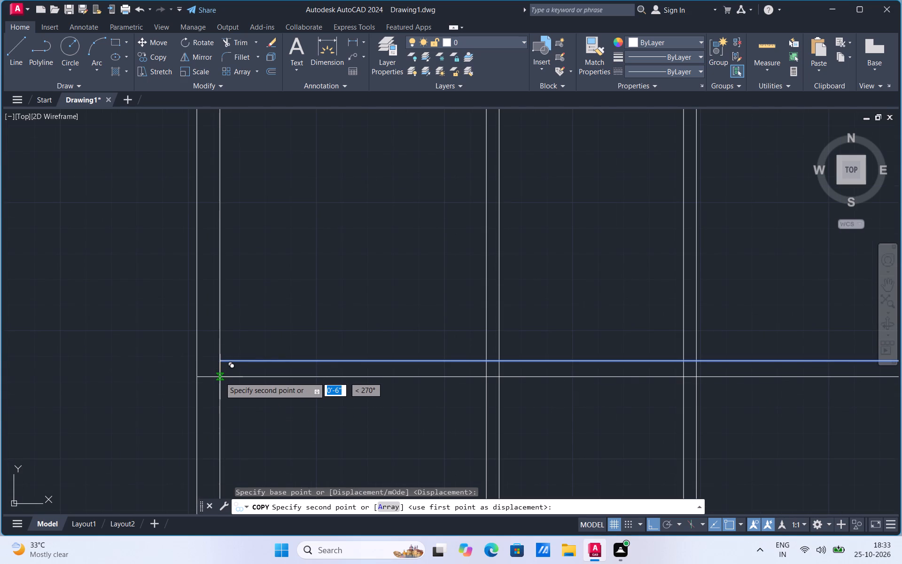
{"action": "key", "text": "5"}
{"action": "key", "text": "Return"}
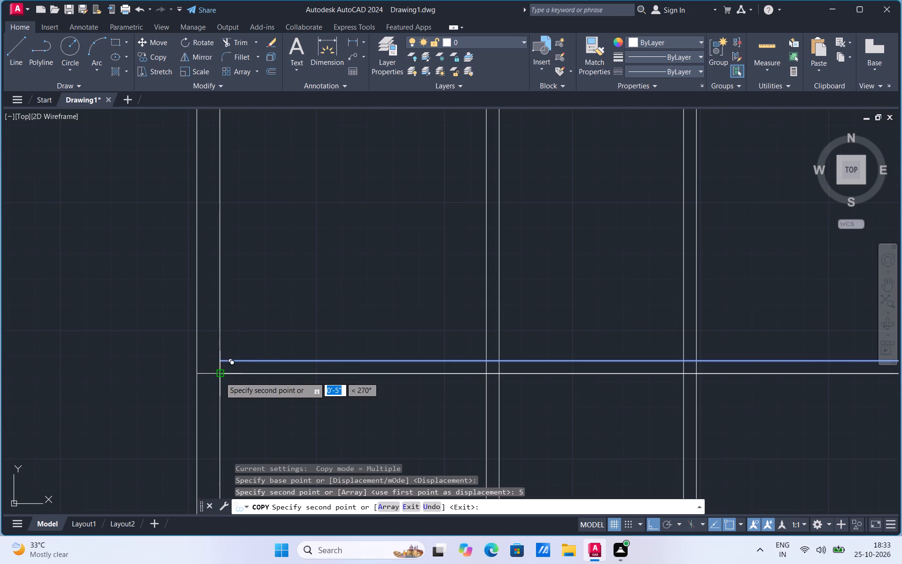
{"action": "key", "text": "Escape"}
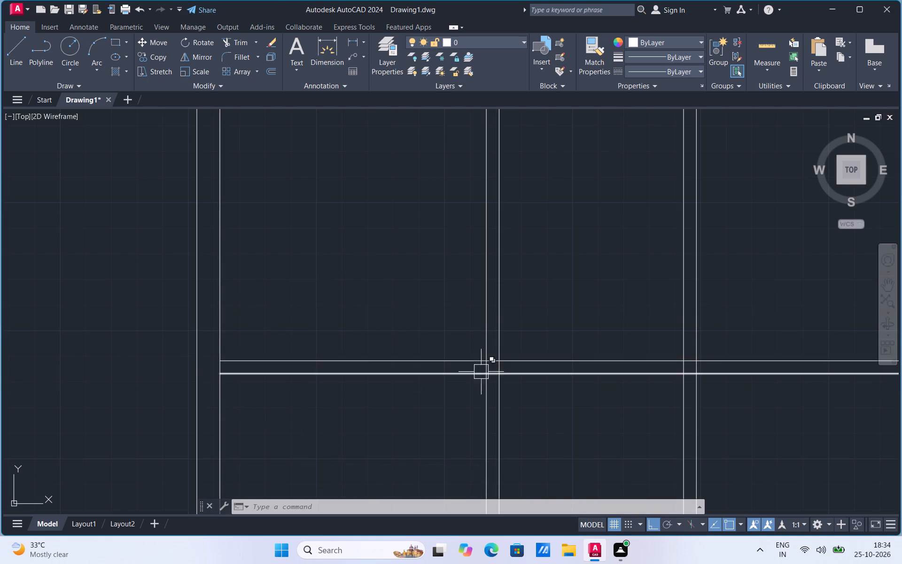
Add a linear dimension across the upper-left room's width, from the left wall's inner face to the first partition.
{"action": "scroll", "coordinate": [425, 283], "scroll_direction": "down", "scroll_amount": 2}
{"action": "scroll", "coordinate": [404, 382], "scroll_direction": "up", "scroll_amount": 1}
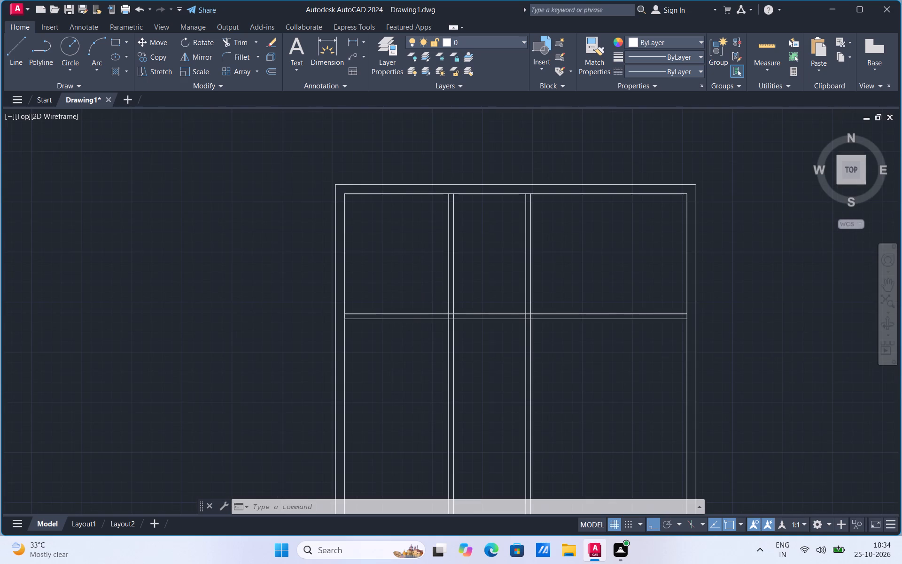
{"action": "scroll", "coordinate": [319, 393], "scroll_direction": "down", "scroll_amount": 1}
{"action": "scroll", "coordinate": [299, 244], "scroll_direction": "up", "scroll_amount": 2}
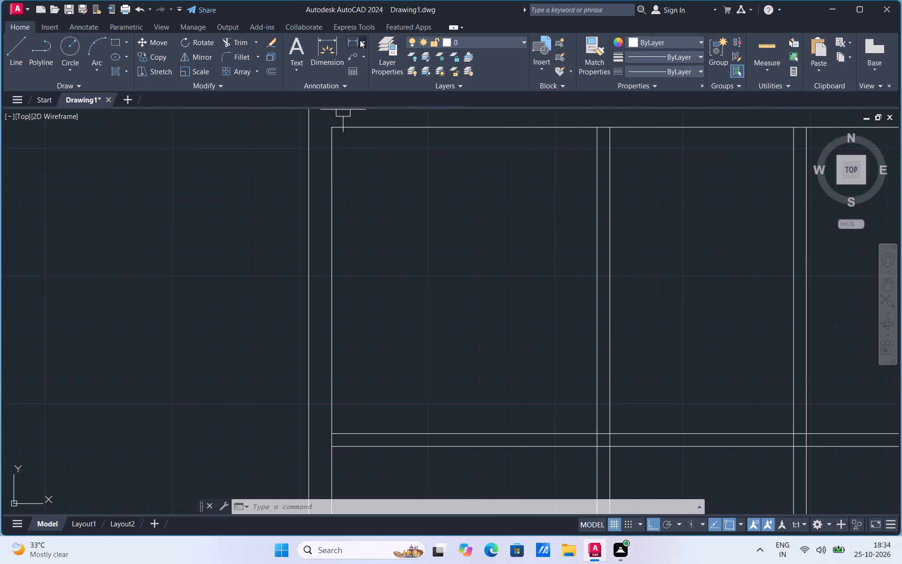
{"action": "left_click", "coordinate": [355, 39]}
{"action": "left_click", "coordinate": [332, 127]}
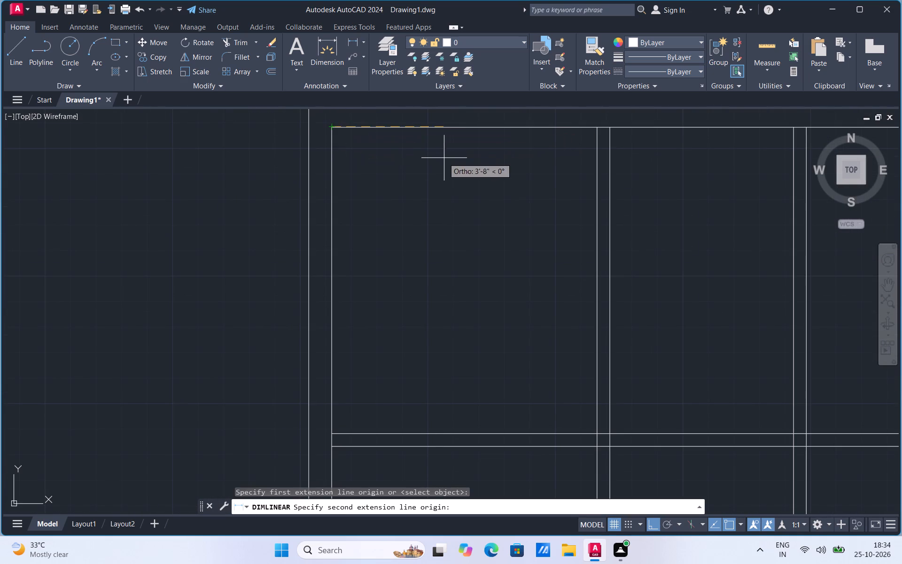
{"action": "left_click", "coordinate": [594, 128]}
{"action": "left_click", "coordinate": [582, 179]}
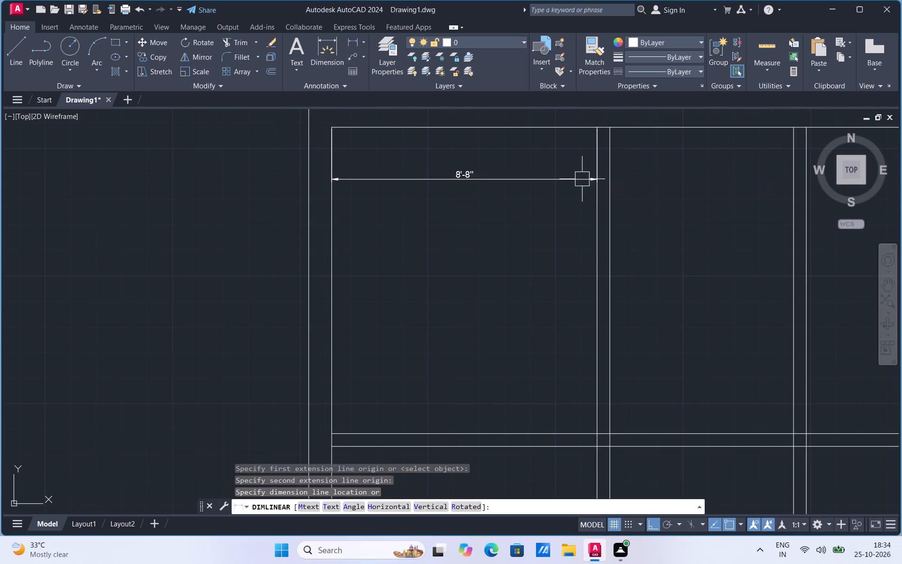
Add a vertical linear dimension of the upper-left room's depth, from the upper wall's inner corner to the cross partition.
{"action": "left_click", "coordinate": [353, 43]}
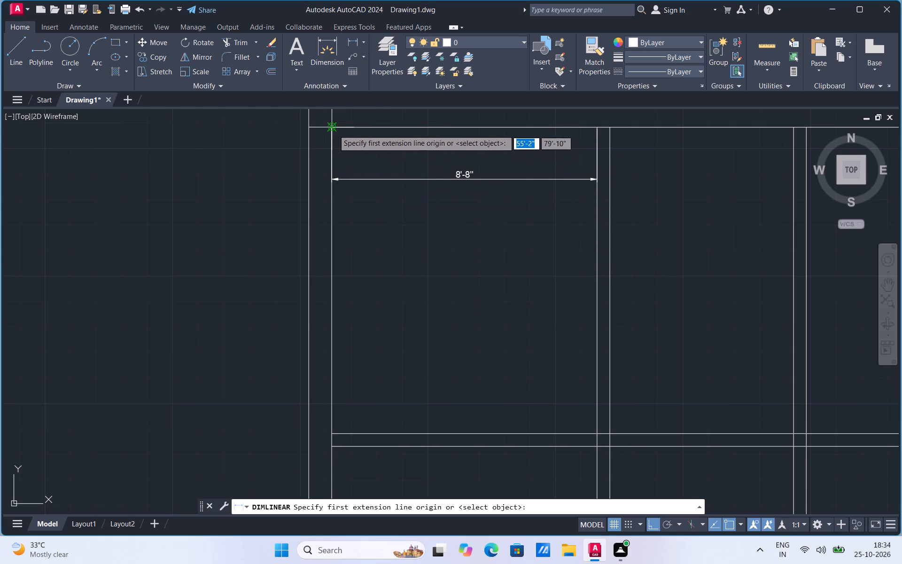
{"action": "left_click_drag", "start_coordinate": [333, 129], "coordinate": [336, 140]}
{"action": "left_click", "coordinate": [334, 431]}
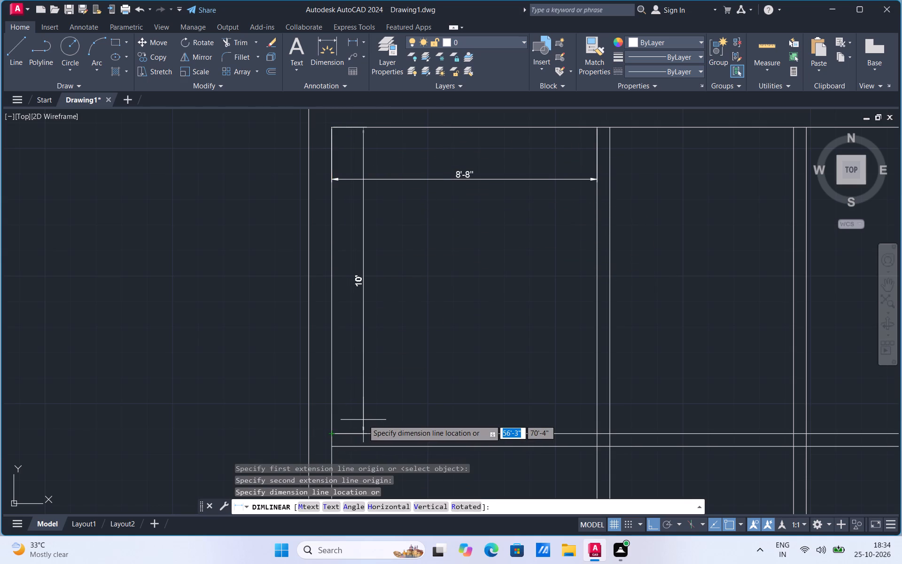
{"action": "left_click", "coordinate": [363, 420]}
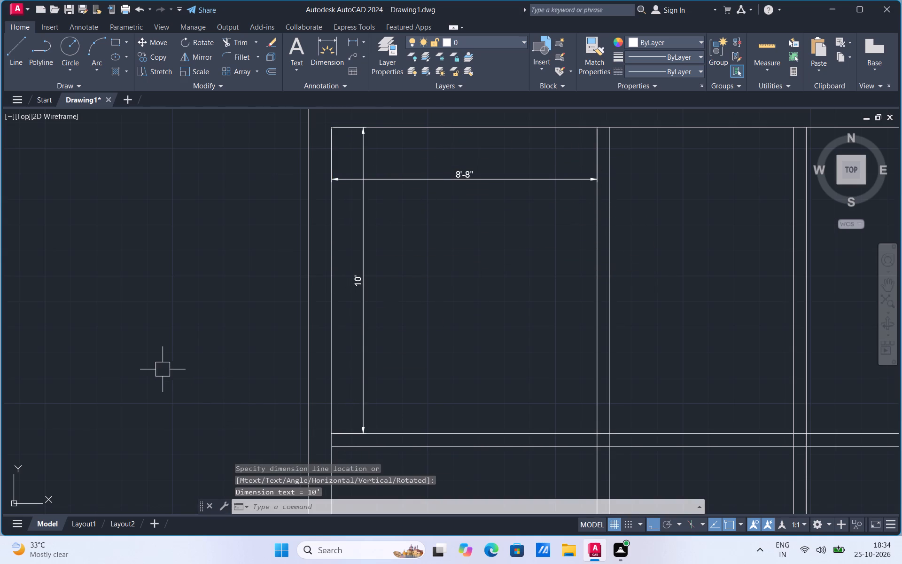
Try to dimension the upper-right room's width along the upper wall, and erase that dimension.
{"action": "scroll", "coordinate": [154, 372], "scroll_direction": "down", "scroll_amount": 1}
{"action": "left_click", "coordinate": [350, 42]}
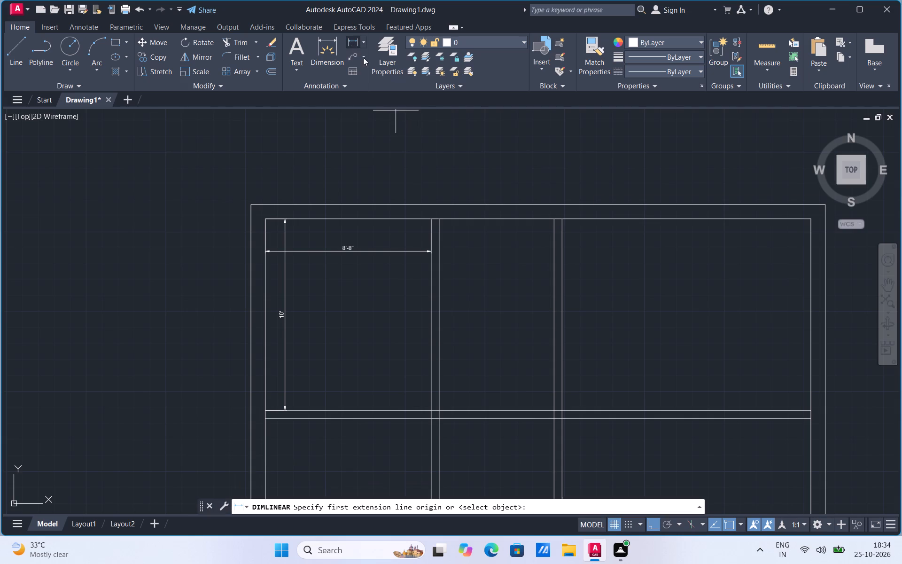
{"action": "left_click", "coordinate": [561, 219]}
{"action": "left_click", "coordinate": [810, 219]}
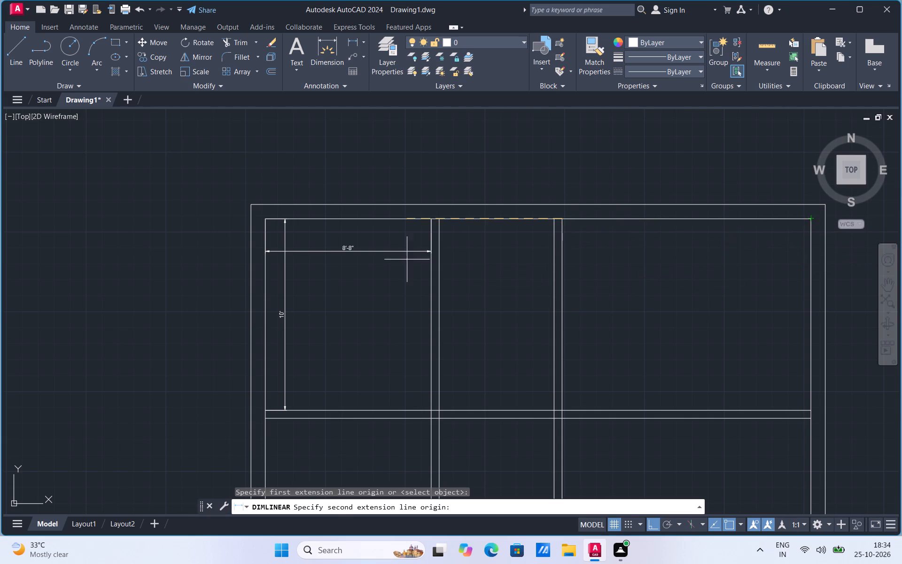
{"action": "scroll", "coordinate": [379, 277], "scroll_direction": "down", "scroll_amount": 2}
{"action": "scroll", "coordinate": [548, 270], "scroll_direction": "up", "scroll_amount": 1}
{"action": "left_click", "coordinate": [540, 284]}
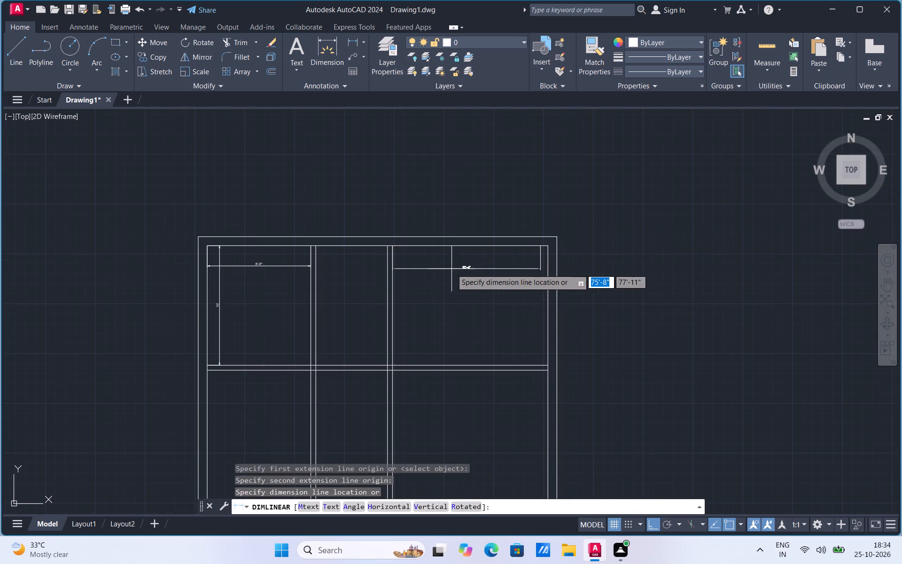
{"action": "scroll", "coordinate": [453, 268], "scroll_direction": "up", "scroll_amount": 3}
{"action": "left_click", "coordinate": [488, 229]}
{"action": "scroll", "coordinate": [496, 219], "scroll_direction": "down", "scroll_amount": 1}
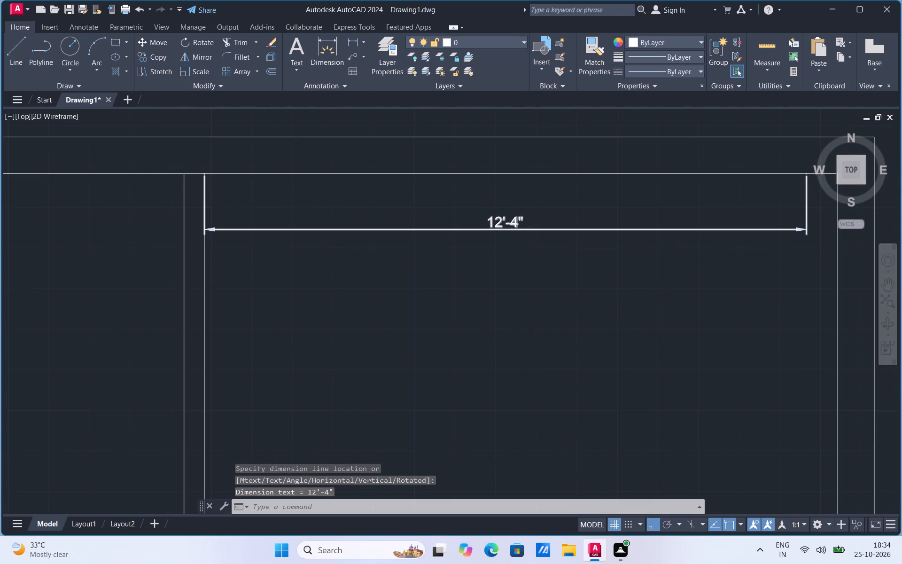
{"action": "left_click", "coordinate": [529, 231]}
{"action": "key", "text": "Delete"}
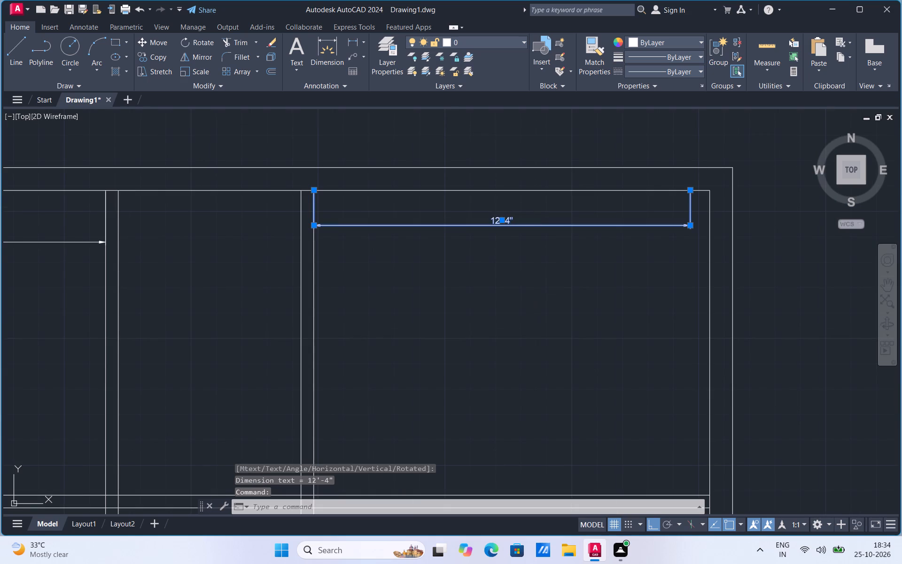
Add a linear dimension across the upper-right room's width, from the second partition to the right wall's inner corner.
{"action": "left_click", "coordinate": [352, 38]}
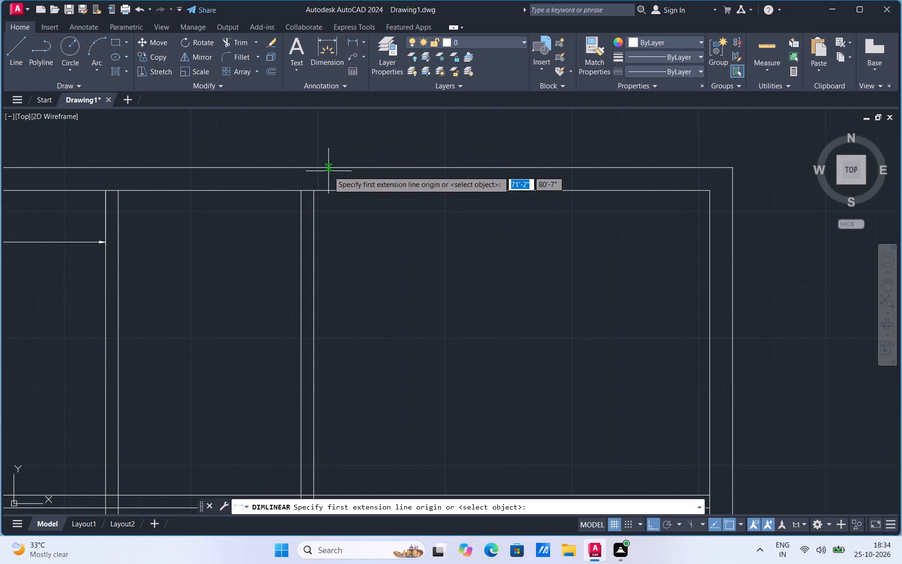
{"action": "left_click", "coordinate": [316, 192]}
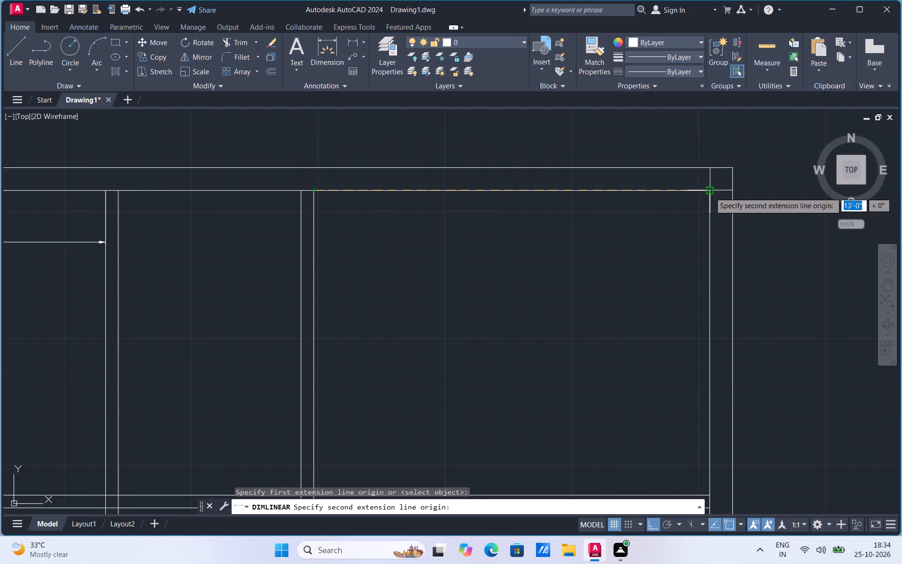
{"action": "left_click", "coordinate": [710, 192]}
{"action": "left_click", "coordinate": [700, 222]}
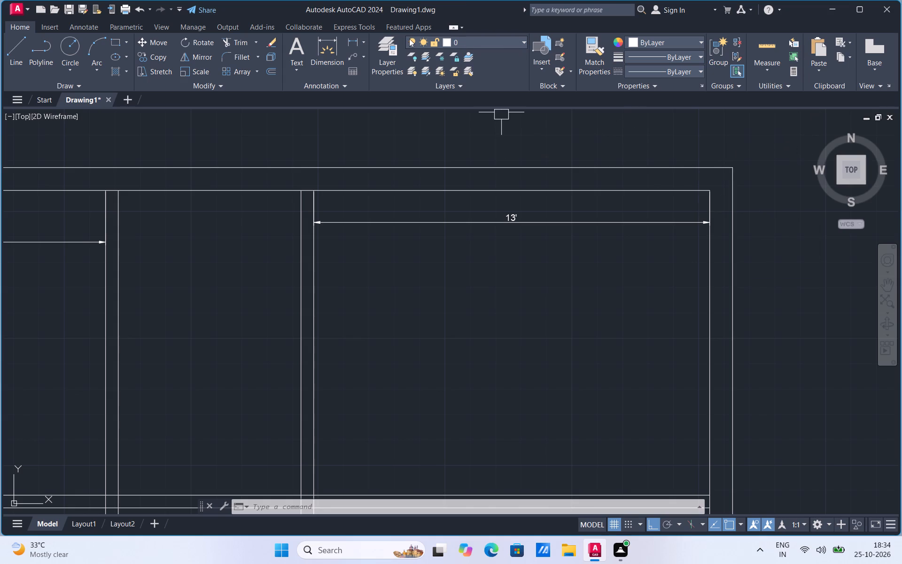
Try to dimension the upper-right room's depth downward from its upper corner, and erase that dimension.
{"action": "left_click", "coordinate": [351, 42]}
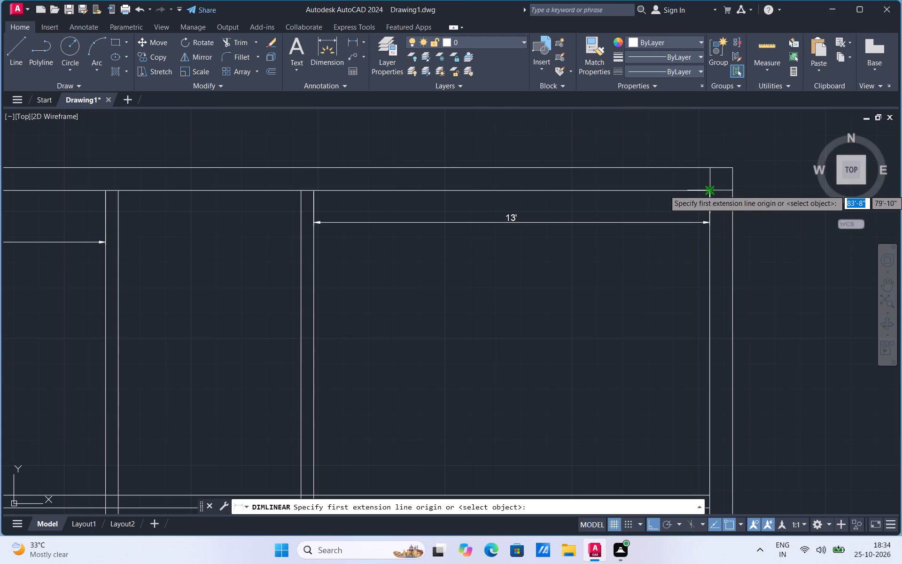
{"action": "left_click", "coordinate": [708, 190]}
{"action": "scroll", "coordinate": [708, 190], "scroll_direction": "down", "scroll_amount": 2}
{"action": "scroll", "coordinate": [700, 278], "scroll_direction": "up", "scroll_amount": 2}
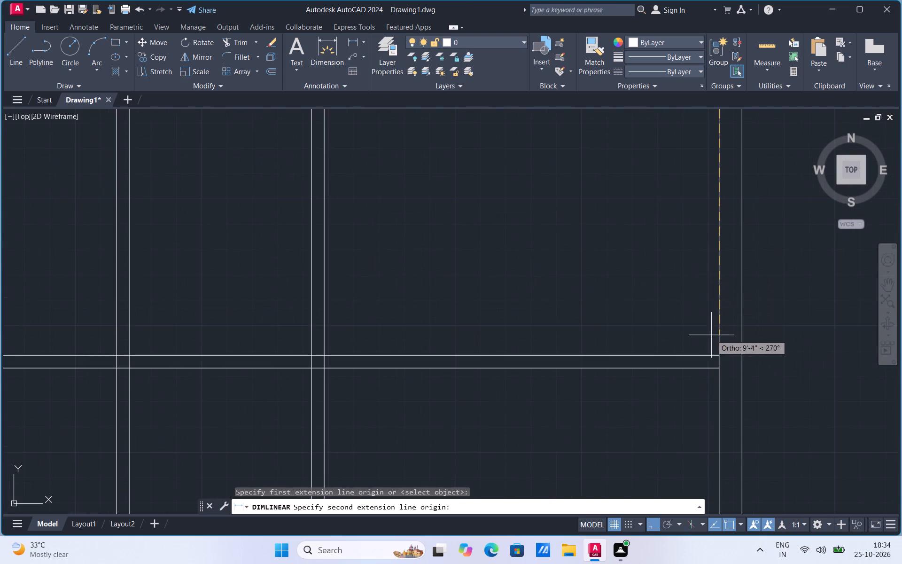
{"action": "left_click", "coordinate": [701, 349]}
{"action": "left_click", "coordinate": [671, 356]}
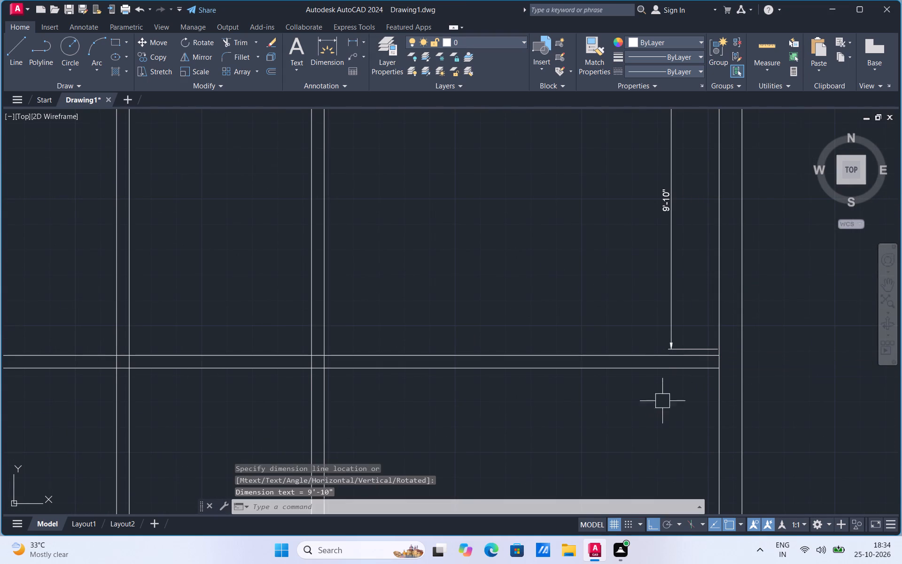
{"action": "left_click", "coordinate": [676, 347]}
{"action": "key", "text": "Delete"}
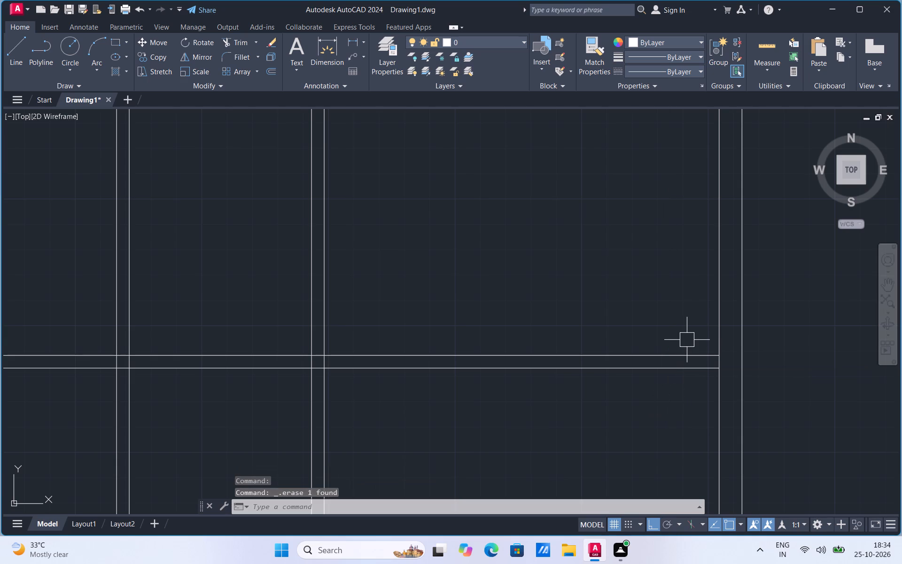
Add a vertical linear dimension of the upper-right room's depth, from the cross partition up to the inner corner.
{"action": "left_click", "coordinate": [356, 47]}
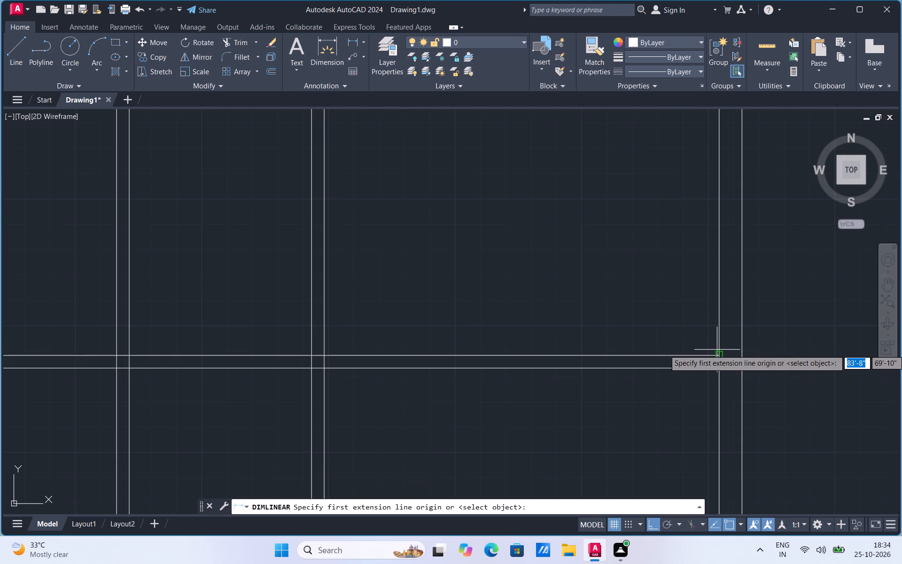
{"action": "left_click", "coordinate": [716, 356]}
{"action": "scroll", "coordinate": [707, 429], "scroll_direction": "down", "scroll_amount": 1}
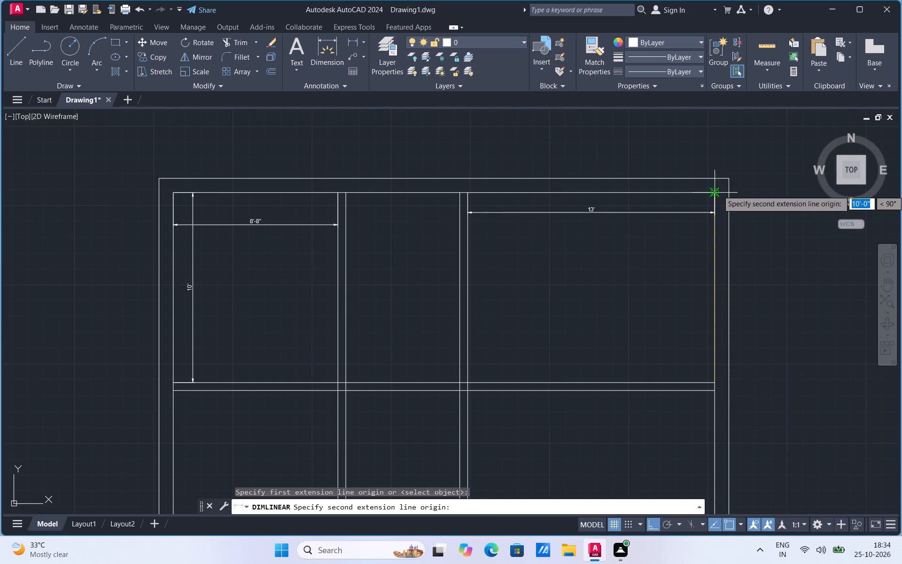
{"action": "left_click", "coordinate": [717, 190]}
{"action": "left_click", "coordinate": [698, 196]}
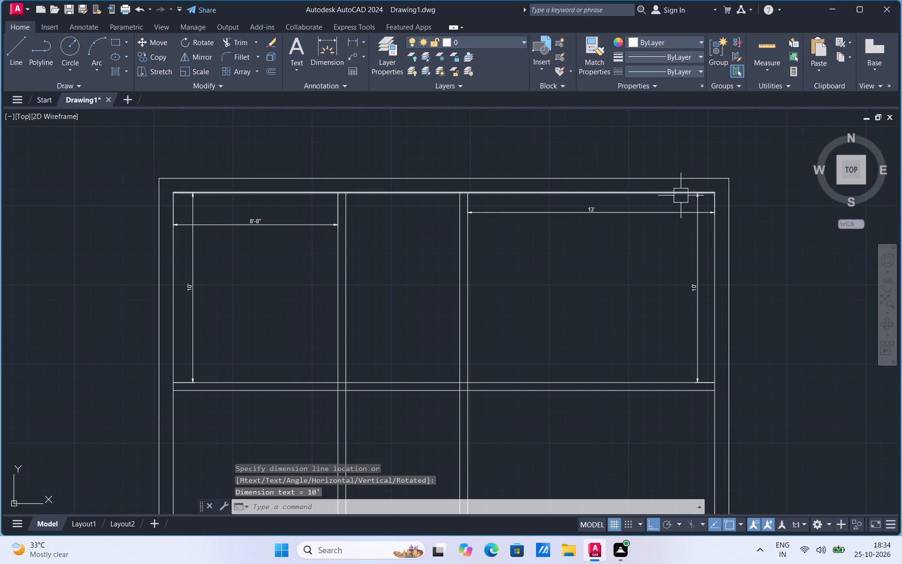
Move both lines of the cross partition 2" downward, using the upper line's right end as the base point.
{"action": "left_click", "coordinate": [639, 382]}
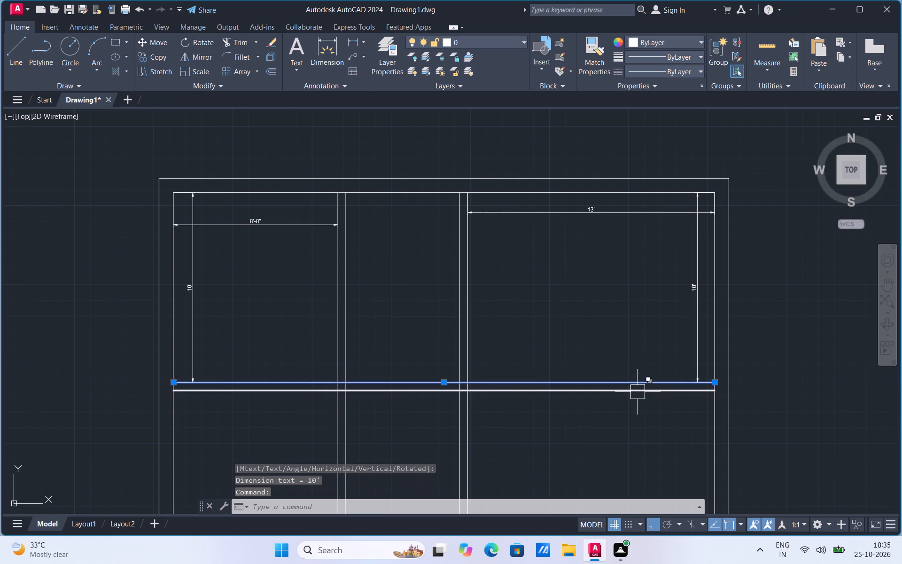
{"action": "left_click", "coordinate": [638, 393]}
{"action": "right_click", "coordinate": [638, 393]}
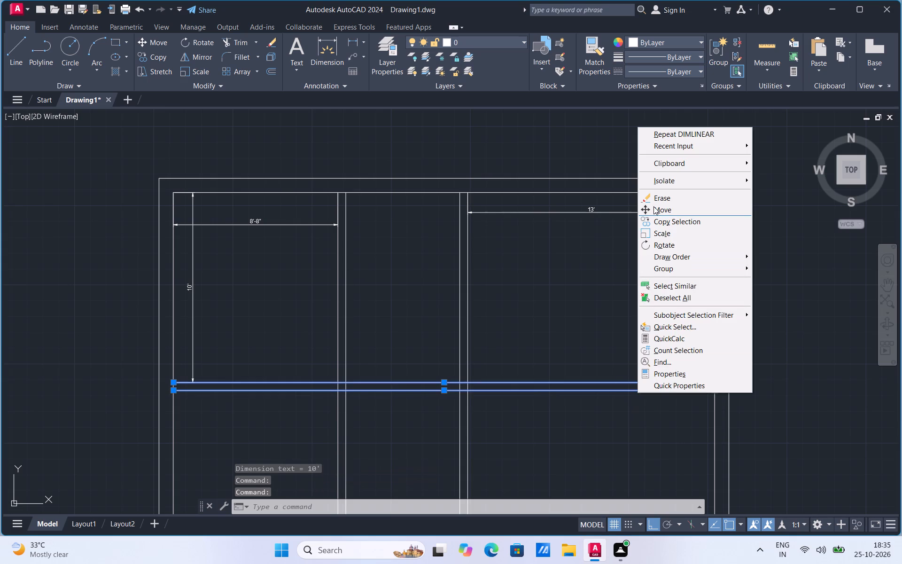
{"action": "left_click", "coordinate": [653, 206]}
{"action": "scroll", "coordinate": [706, 395], "scroll_direction": "up", "scroll_amount": 2}
{"action": "left_click", "coordinate": [728, 365]}
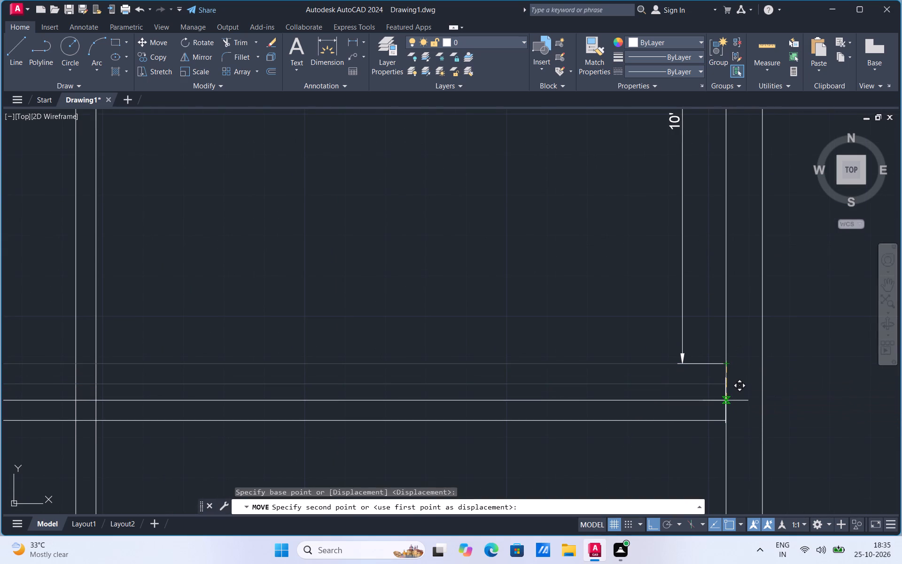
{"action": "key", "text": "2"}
{"action": "key", "text": "Return"}
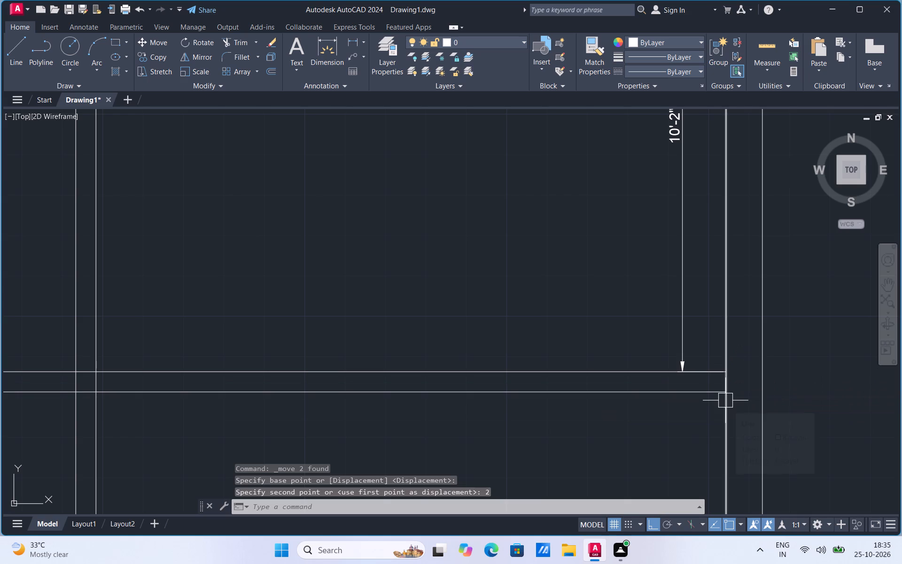
Move both cross partition lines a further 1'8" downward from the upper line's right end.
{"action": "scroll", "coordinate": [722, 482], "scroll_direction": "down", "scroll_amount": 1}
{"action": "left_click", "coordinate": [664, 412]}
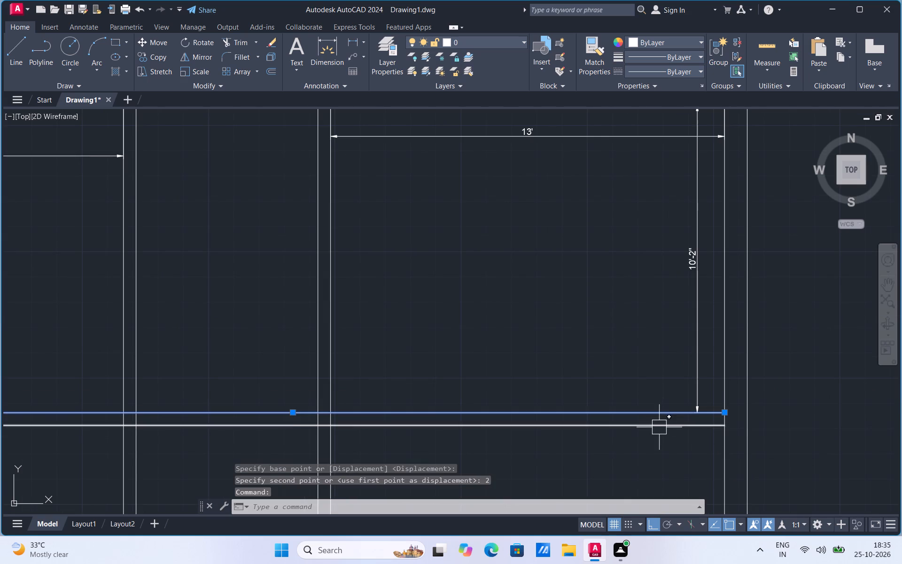
{"action": "left_click", "coordinate": [659, 427]}
{"action": "right_click", "coordinate": [659, 427]}
{"action": "left_click", "coordinate": [690, 248]}
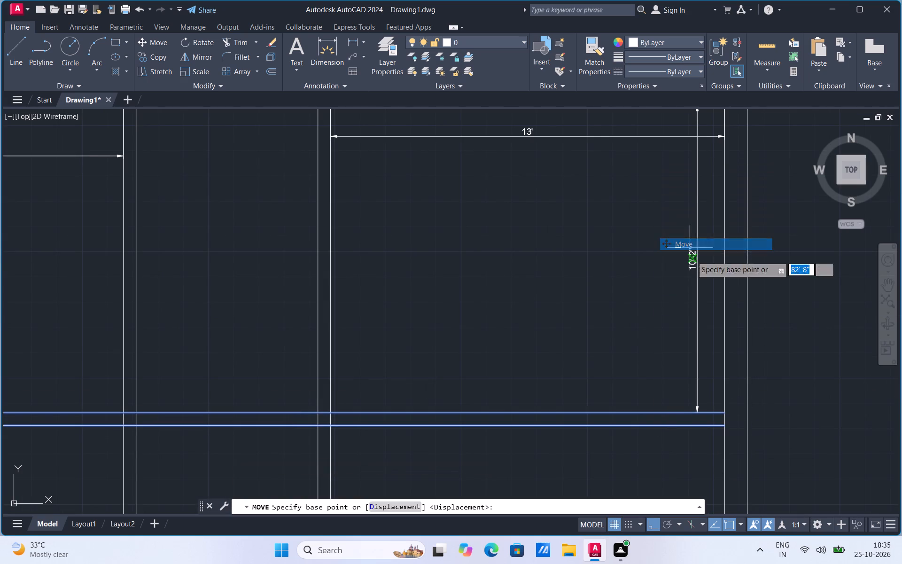
{"action": "left_click", "coordinate": [723, 410]}
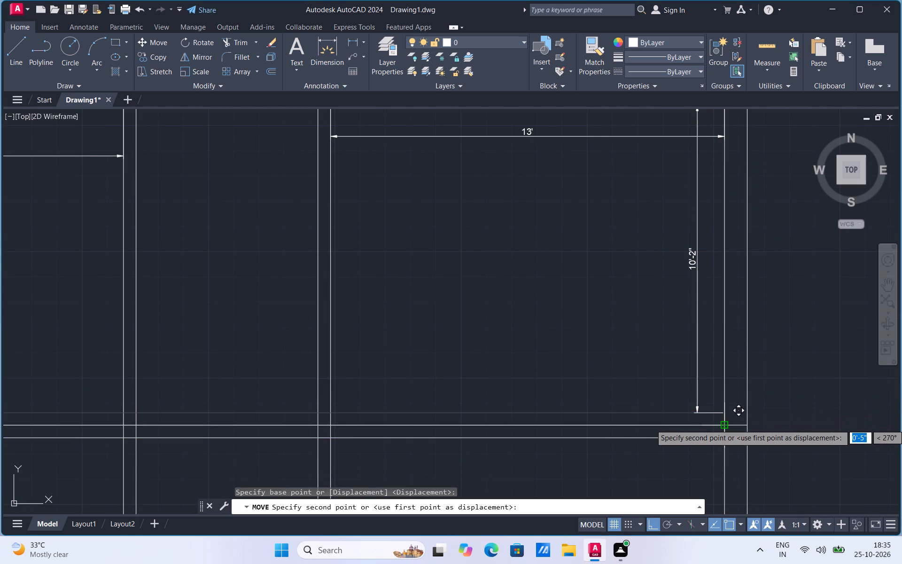
{"action": "type", "text": "1'8\""}
{"action": "key", "text": "Return"}
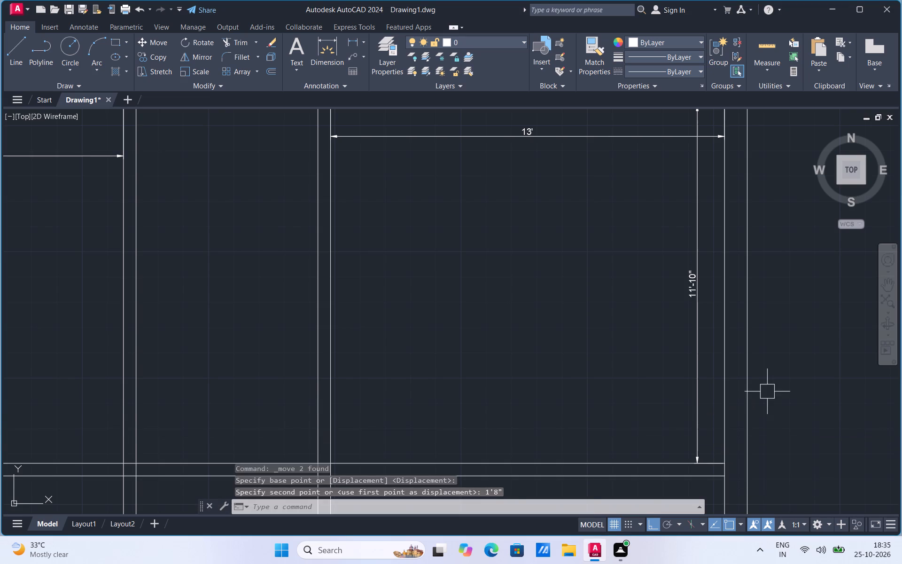
Move both cross partition lines another 2" downward, using the lower line's right end as the base point.
{"action": "scroll", "coordinate": [762, 383], "scroll_direction": "down", "scroll_amount": 2}
{"action": "scroll", "coordinate": [676, 424], "scroll_direction": "up", "scroll_amount": 1}
{"action": "left_click", "coordinate": [674, 409]}
{"action": "left_click", "coordinate": [670, 416]}
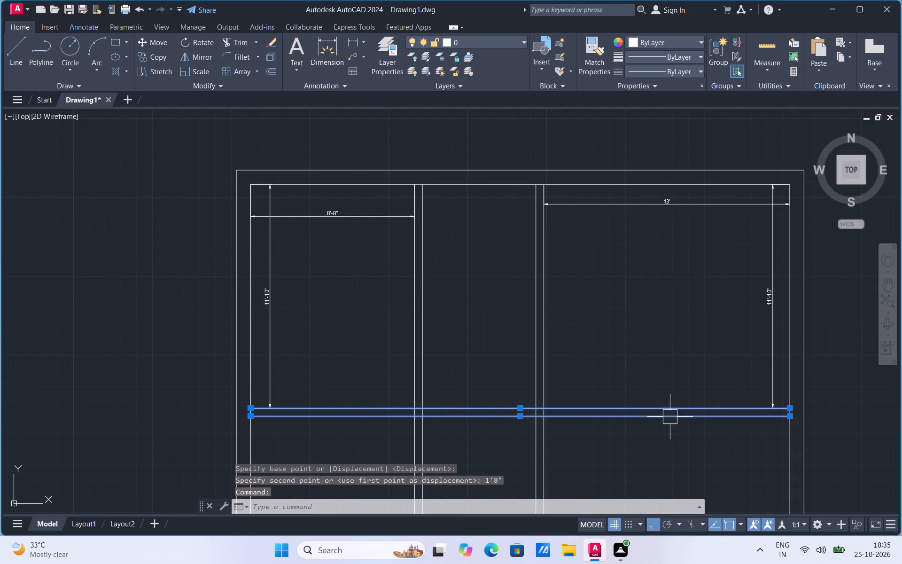
{"action": "right_click", "coordinate": [669, 418]}
{"action": "left_click", "coordinate": [715, 237]}
{"action": "scroll", "coordinate": [804, 421], "scroll_direction": "up", "scroll_amount": 2}
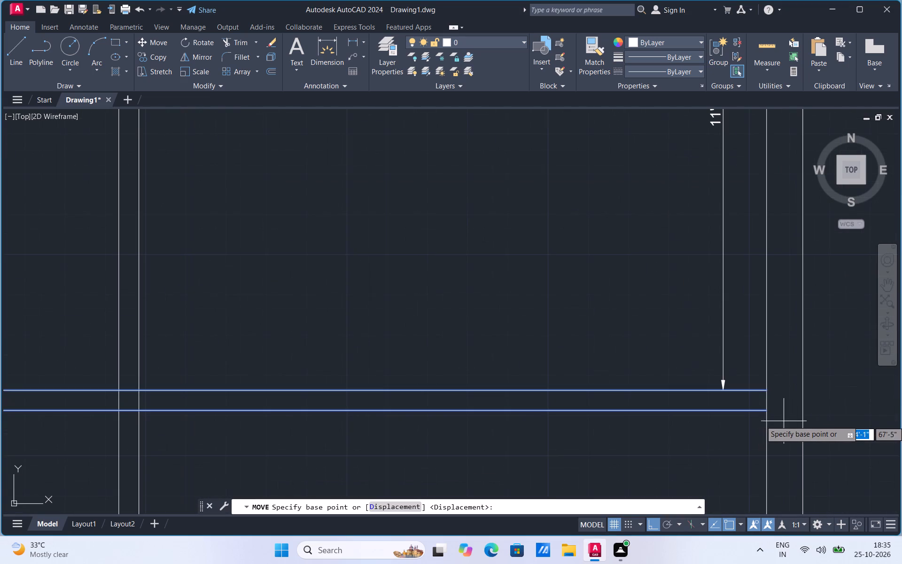
{"action": "left_click", "coordinate": [765, 412]}
{"action": "key", "text": "2"}
{"action": "key", "text": "Return"}
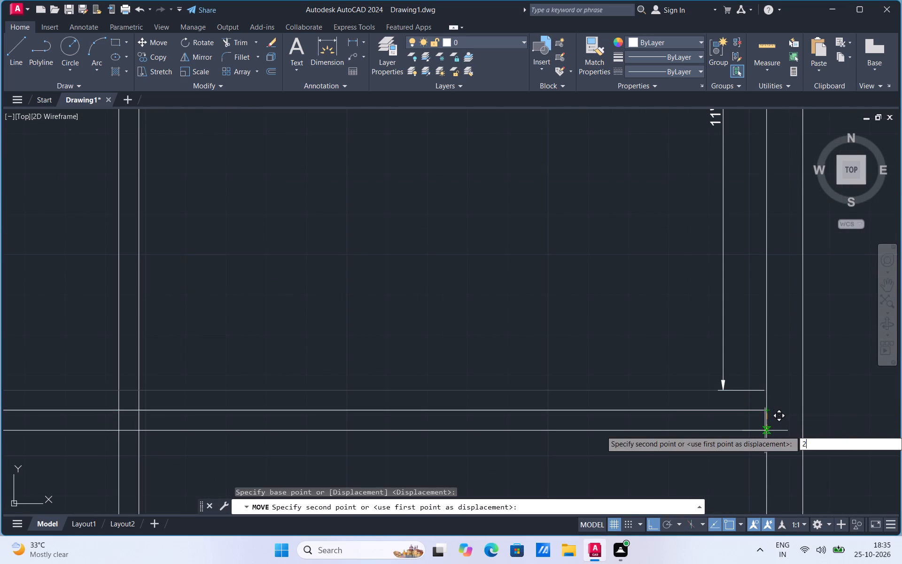
{"action": "scroll", "coordinate": [763, 462], "scroll_direction": "down", "scroll_amount": 2}
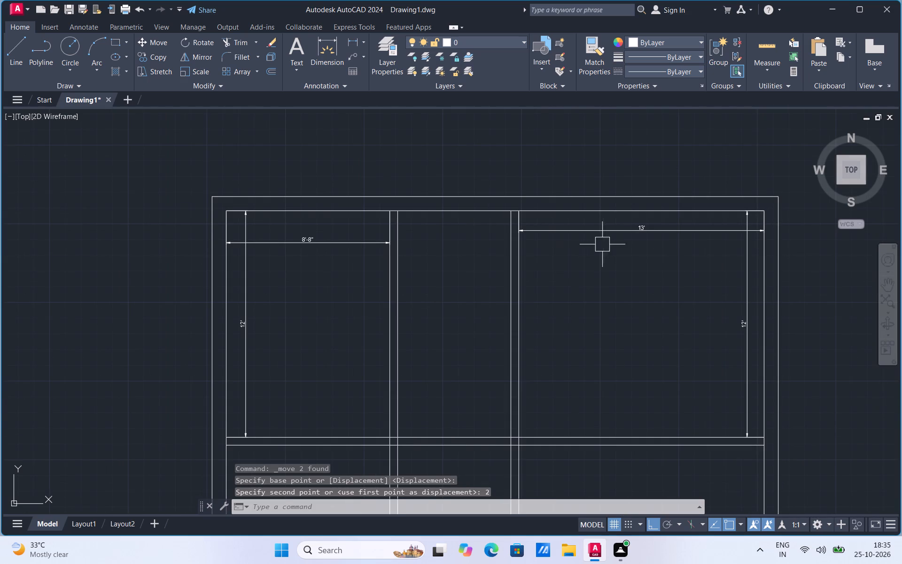
Trim away both cross partition lines where they span the central passage between the two vertical partitions.
{"action": "scroll", "coordinate": [669, 243], "scroll_direction": "up", "scroll_amount": 1}
{"action": "scroll", "coordinate": [637, 206], "scroll_direction": "down", "scroll_amount": 2}
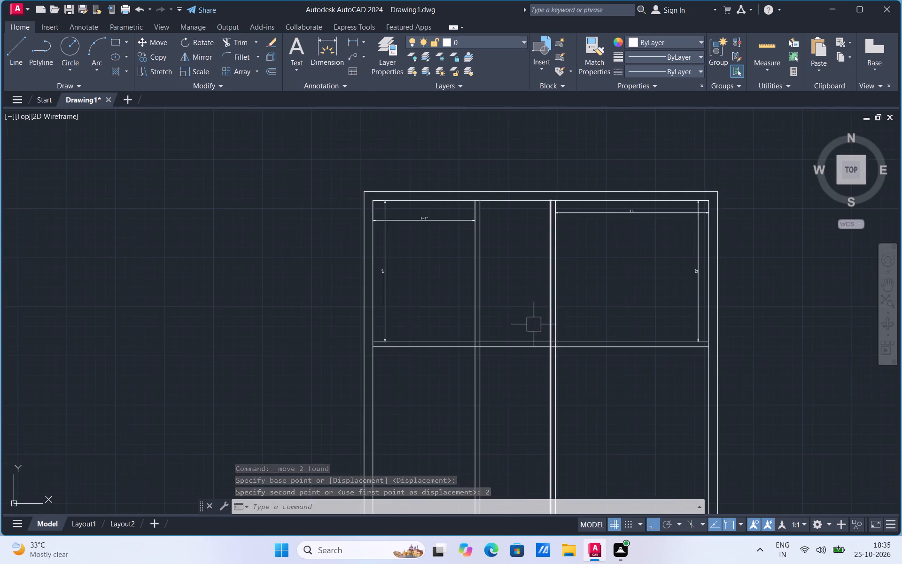
{"action": "scroll", "coordinate": [533, 327], "scroll_direction": "up", "scroll_amount": 1}
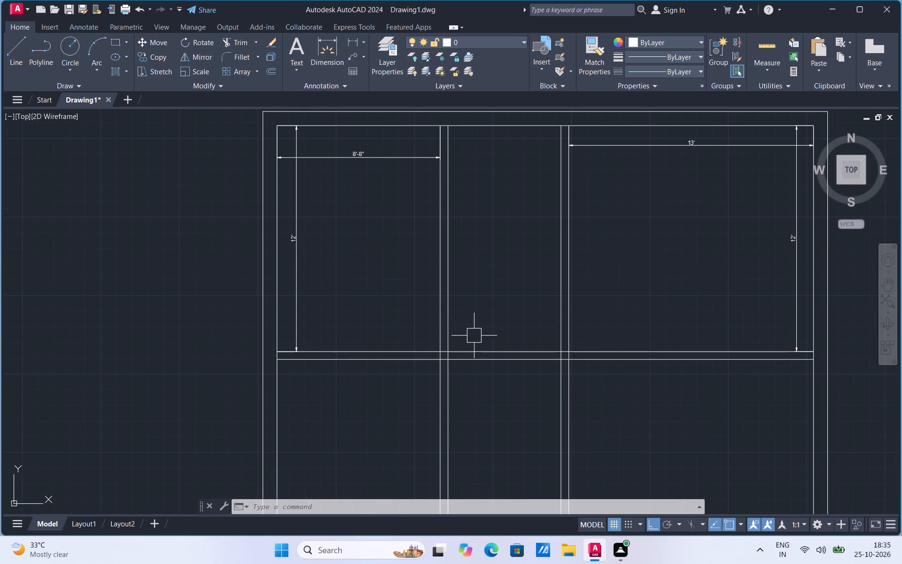
{"action": "scroll", "coordinate": [511, 221], "scroll_direction": "down", "scroll_amount": 1}
{"action": "scroll", "coordinate": [487, 305], "scroll_direction": "up", "scroll_amount": 1}
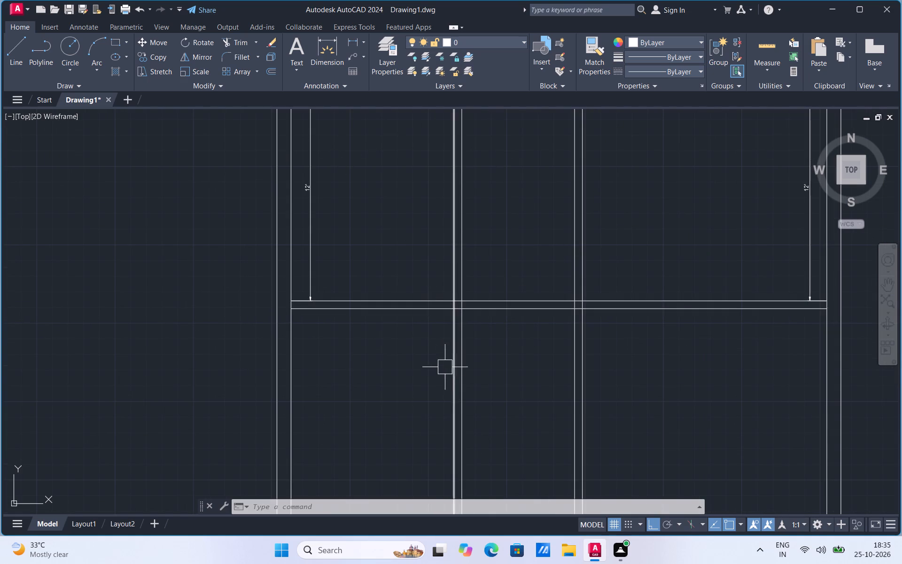
{"action": "scroll", "coordinate": [404, 351], "scroll_direction": "down", "scroll_amount": 1}
{"action": "scroll", "coordinate": [409, 343], "scroll_direction": "up", "scroll_amount": 1}
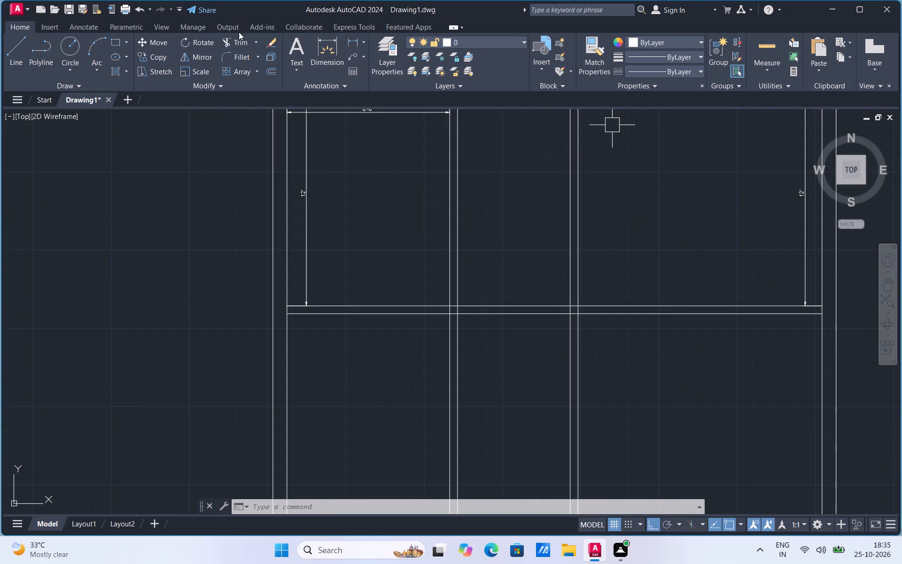
{"action": "left_click", "coordinate": [237, 42]}
{"action": "left_click_drag", "start_coordinate": [493, 265], "coordinate": [506, 362]}
{"action": "scroll", "coordinate": [284, 326], "scroll_direction": "up", "scroll_amount": 1}
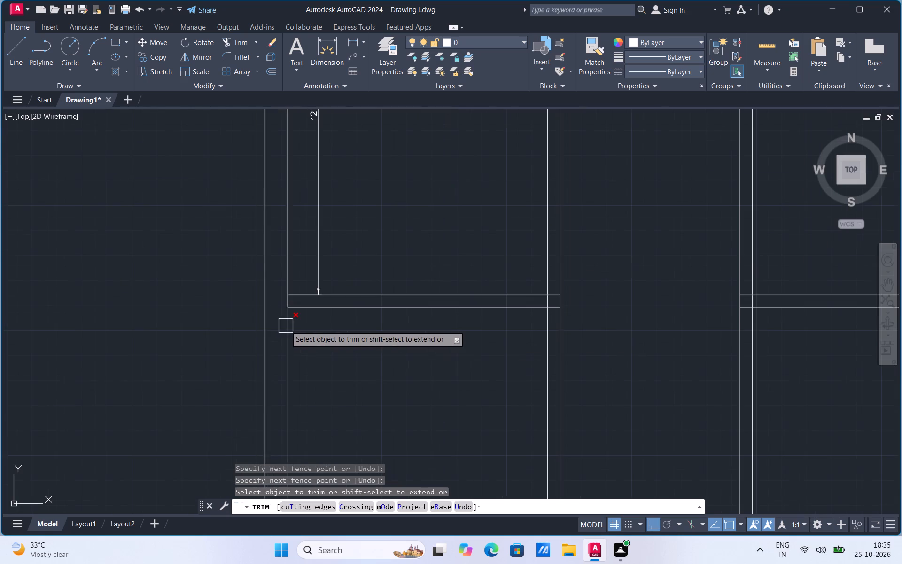
{"action": "key", "text": "Escape"}
Move both lines of the left cross partition 2' upward, using the upper line's left end as the base point.
{"action": "left_click", "coordinate": [349, 298]}
{"action": "left_click", "coordinate": [350, 308]}
{"action": "right_click", "coordinate": [350, 309]}
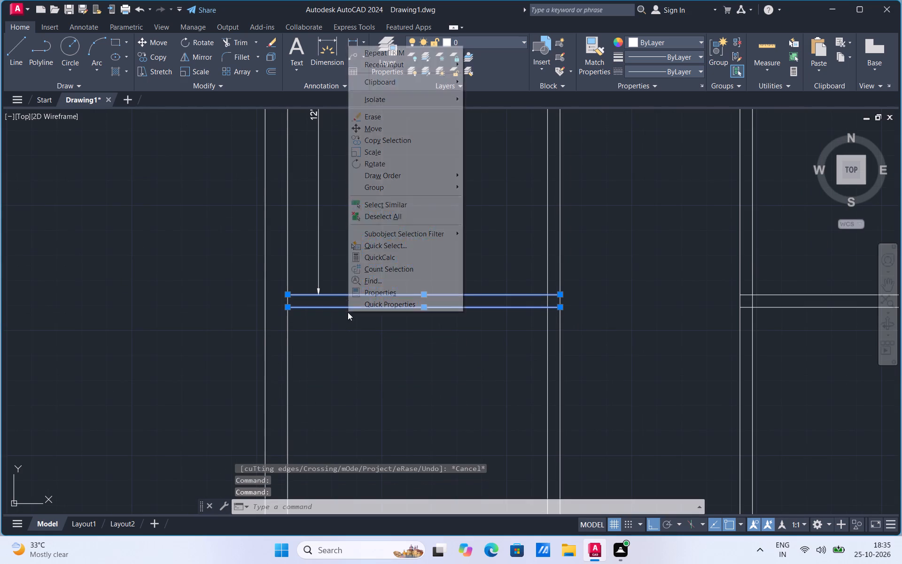
{"action": "left_click", "coordinate": [381, 132]}
{"action": "scroll", "coordinate": [303, 334], "scroll_direction": "down", "scroll_amount": 1}
{"action": "scroll", "coordinate": [337, 278], "scroll_direction": "up", "scroll_amount": 1}
{"action": "left_click", "coordinate": [265, 329]}
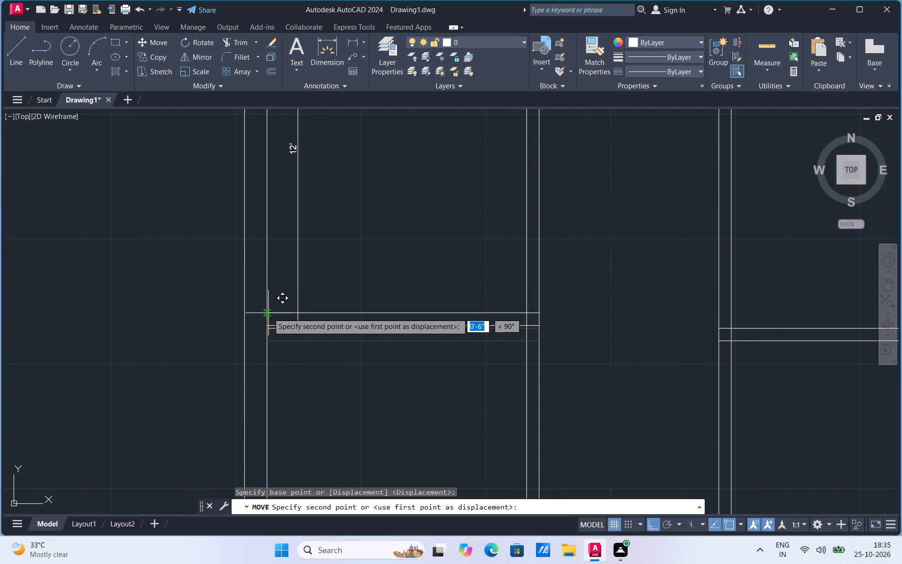
{"action": "scroll", "coordinate": [269, 338], "scroll_direction": "down", "scroll_amount": 2}
{"action": "scroll", "coordinate": [265, 319], "scroll_direction": "up", "scroll_amount": 3}
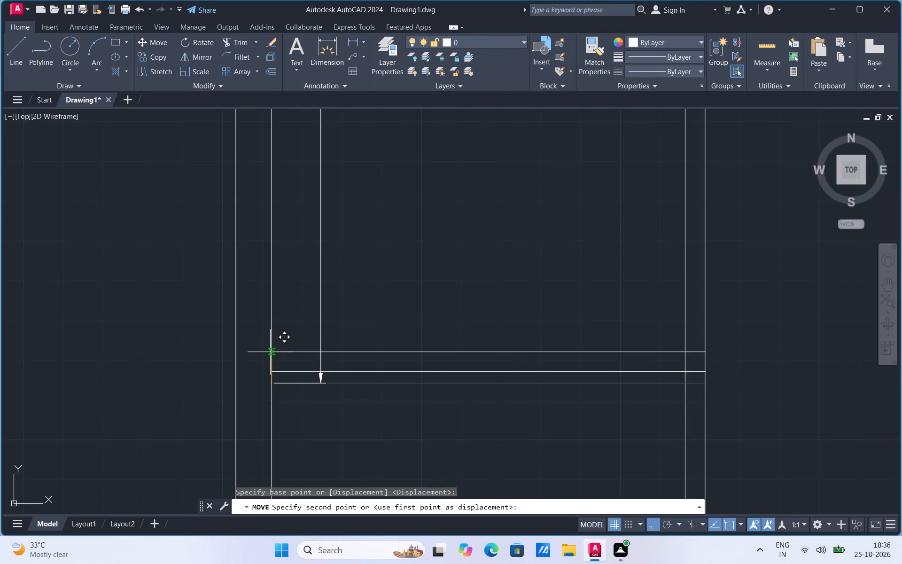
{"action": "type", "text": "2'"}
{"action": "key", "text": "Return"}
Delete the outdated 12' vertical dimension in the upper-left room.
{"action": "scroll", "coordinate": [355, 455], "scroll_direction": "down", "scroll_amount": 1}
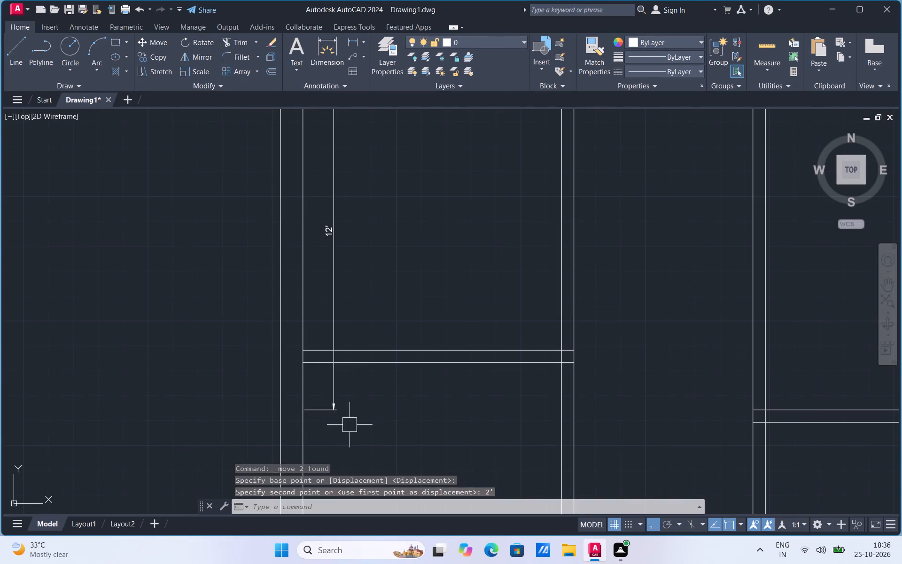
{"action": "left_click", "coordinate": [324, 407]}
{"action": "key", "text": "Delete"}
Add a vertical linear dimension of the upper-left room's depth, from the inner top corner down to the moved cross partition.
{"action": "scroll", "coordinate": [367, 419], "scroll_direction": "down", "scroll_amount": 2}
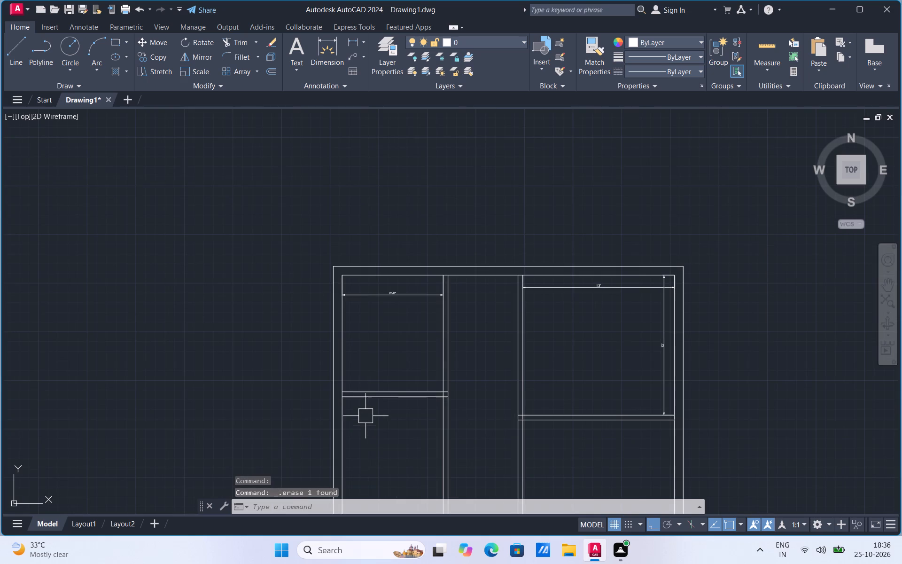
{"action": "left_click", "coordinate": [353, 42]}
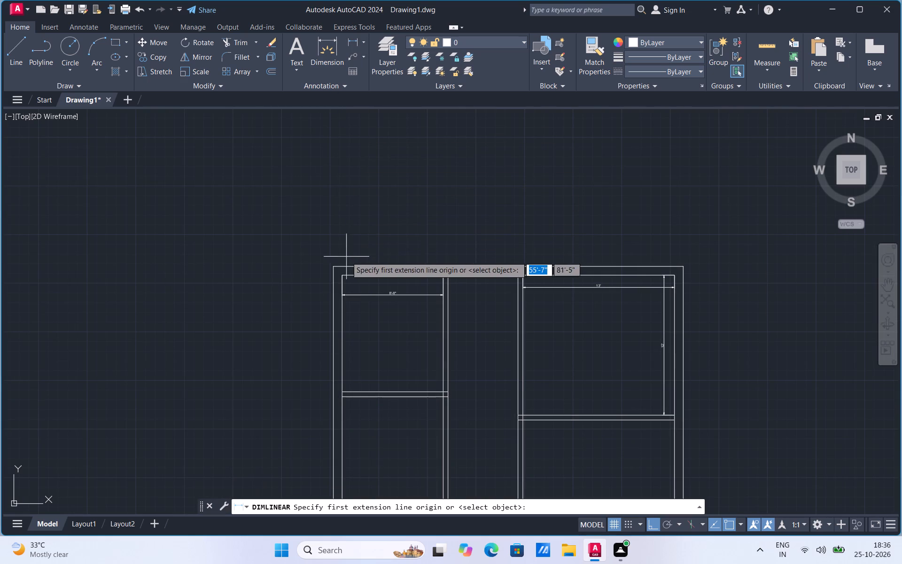
{"action": "left_click", "coordinate": [340, 278]}
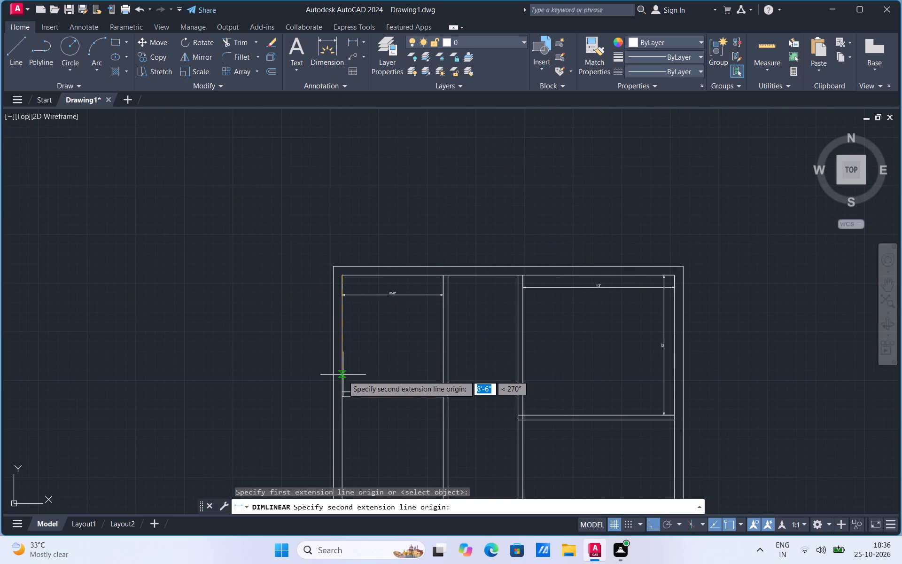
{"action": "left_click", "coordinate": [342, 391]}
{"action": "left_click", "coordinate": [358, 385]}
Trim the outer walls' inner lines between the cross partition lines at both the left and right wall junctions.
{"action": "scroll", "coordinate": [495, 371], "scroll_direction": "up", "scroll_amount": 2}
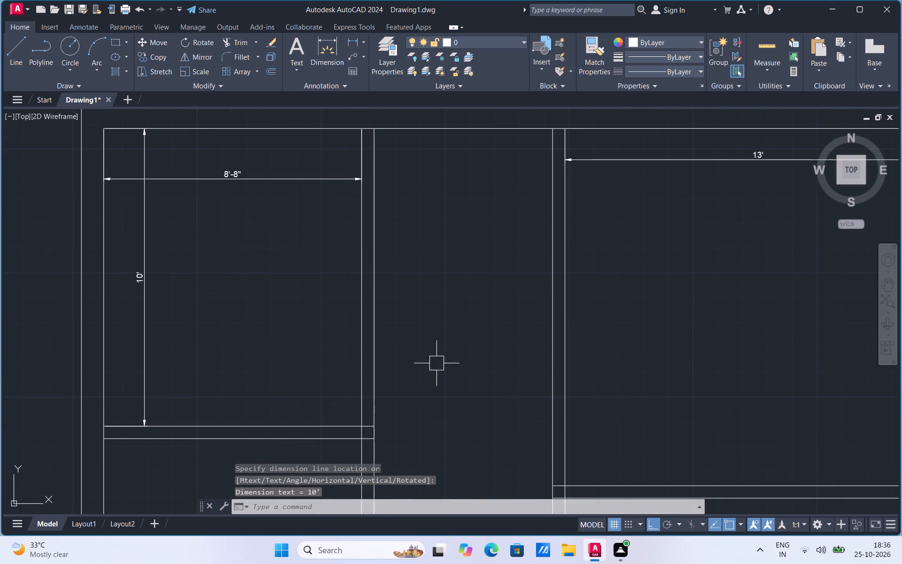
{"action": "scroll", "coordinate": [397, 361], "scroll_direction": "down", "scroll_amount": 1}
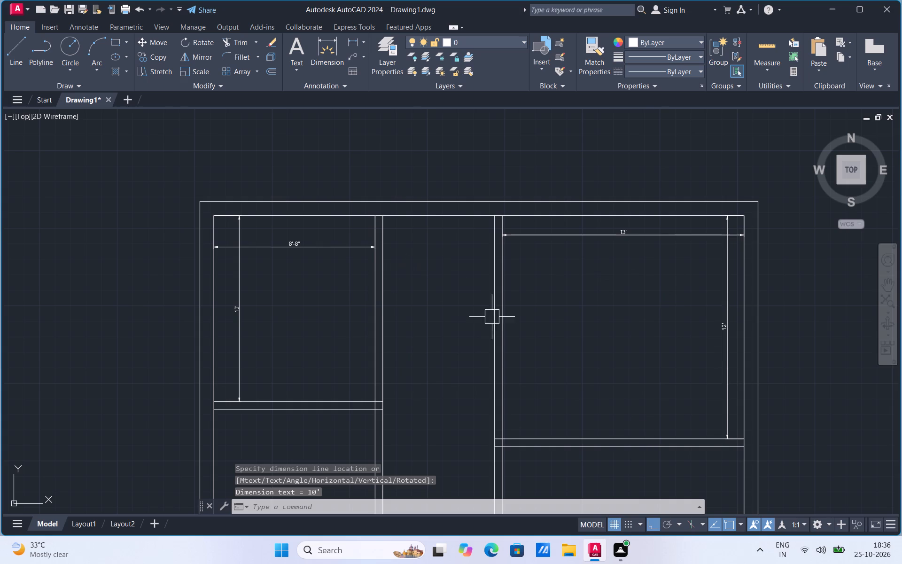
{"action": "scroll", "coordinate": [493, 297], "scroll_direction": "down", "scroll_amount": 1}
{"action": "scroll", "coordinate": [326, 403], "scroll_direction": "up", "scroll_amount": 1}
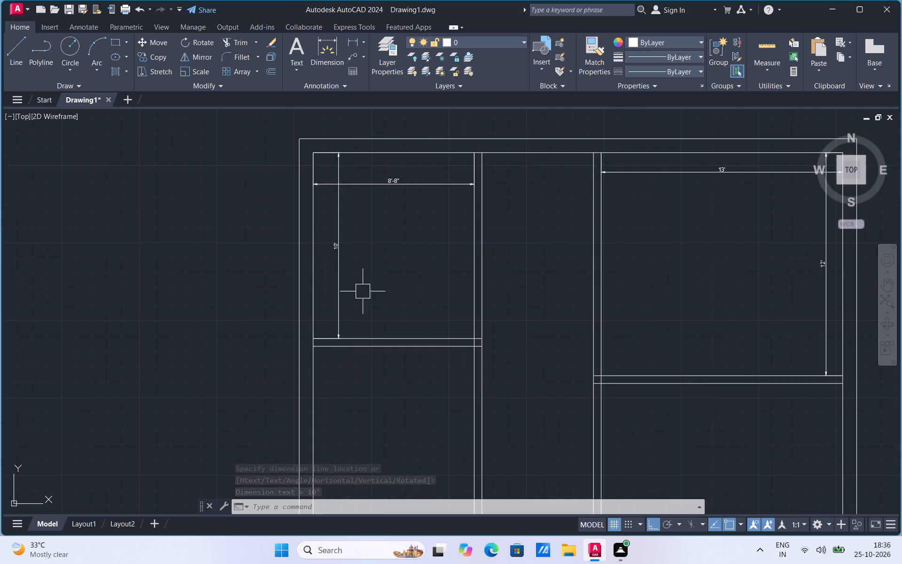
{"action": "left_click", "coordinate": [244, 41]}
{"action": "scroll", "coordinate": [305, 338], "scroll_direction": "up", "scroll_amount": 3}
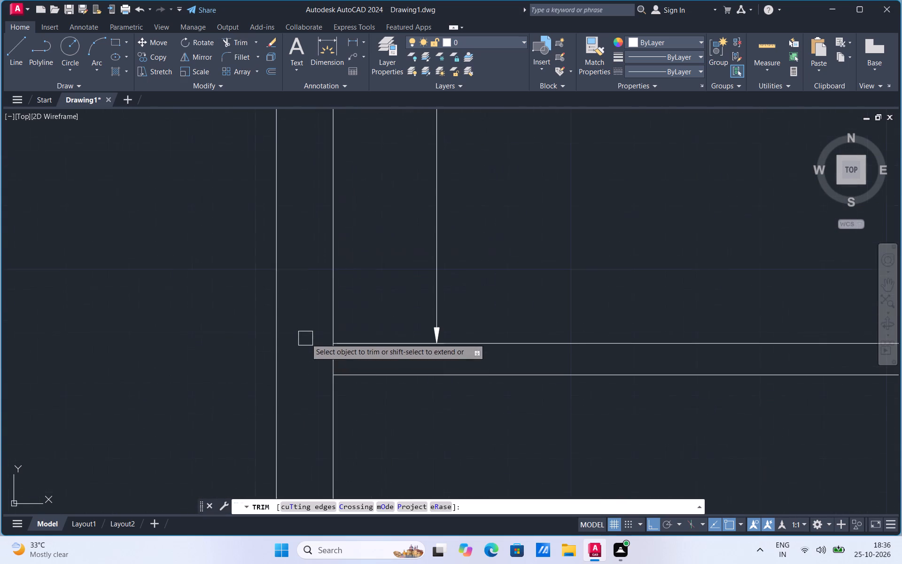
{"action": "left_click", "coordinate": [331, 357]}
{"action": "scroll", "coordinate": [244, 372], "scroll_direction": "down", "scroll_amount": 3}
{"action": "scroll", "coordinate": [387, 373], "scroll_direction": "down", "scroll_amount": 1}
{"action": "scroll", "coordinate": [634, 397], "scroll_direction": "up", "scroll_amount": 2}
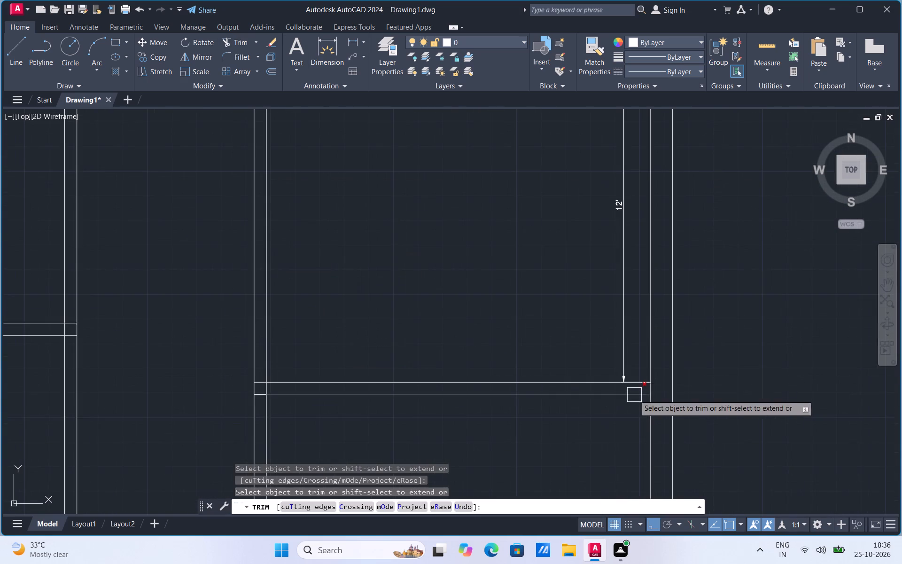
{"action": "scroll", "coordinate": [666, 395], "scroll_direction": "up", "scroll_amount": 3}
{"action": "left_click", "coordinate": [603, 376]}
{"action": "scroll", "coordinate": [660, 413], "scroll_direction": "down", "scroll_amount": 4}
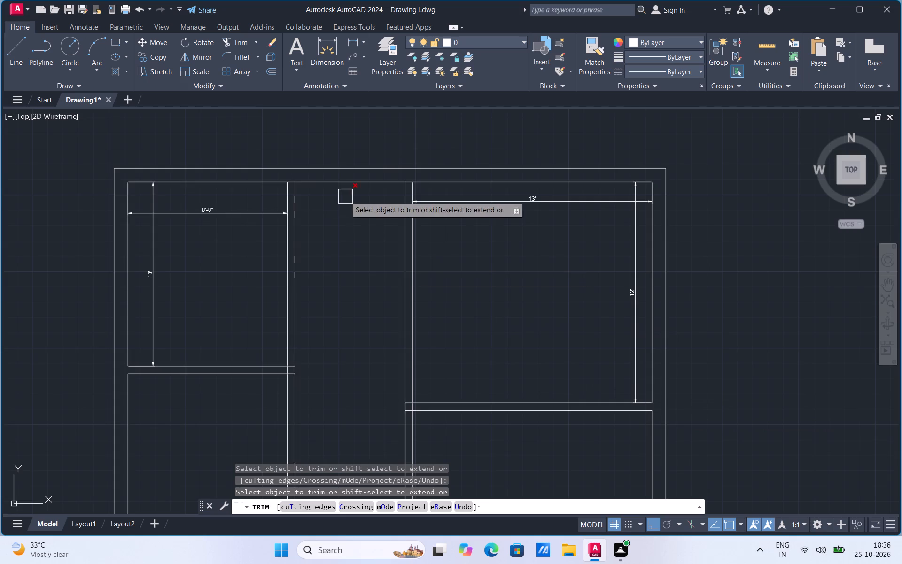
{"action": "scroll", "coordinate": [374, 182], "scroll_direction": "up", "scroll_amount": 2}
{"action": "scroll", "coordinate": [501, 248], "scroll_direction": "down", "scroll_amount": 2}
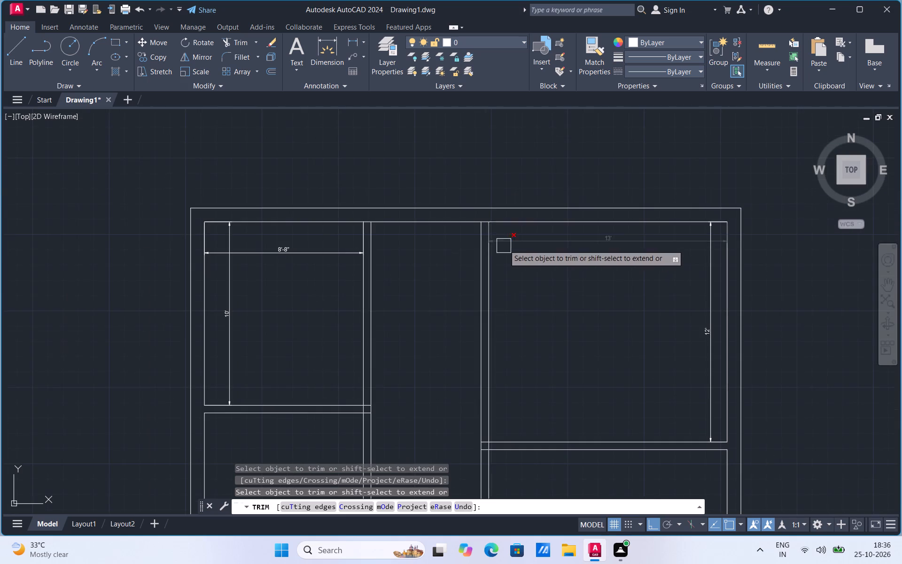
{"action": "scroll", "coordinate": [527, 224], "scroll_direction": "down", "scroll_amount": 1}
{"action": "key", "text": "Escape"}
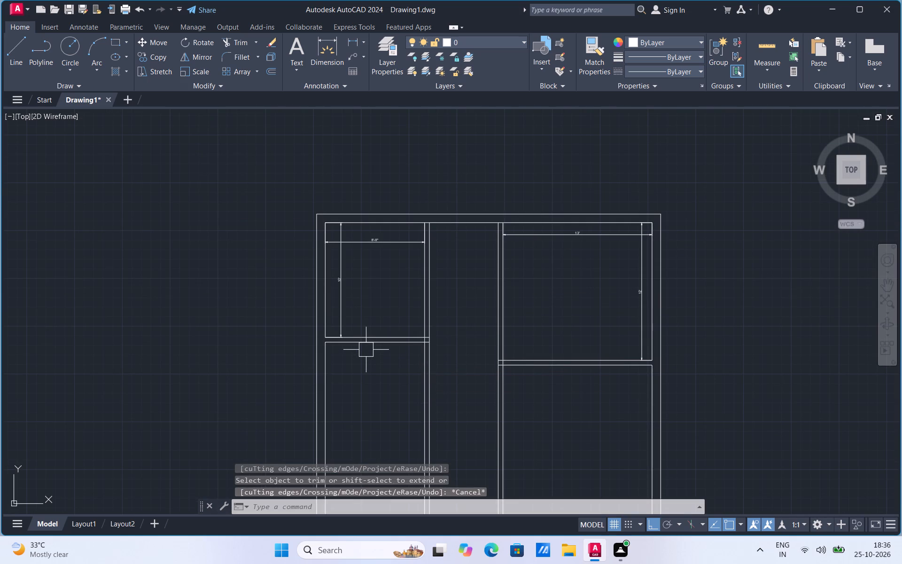
Copy the lower line of the right cross partition 8'4" downward from its right end.
{"action": "scroll", "coordinate": [478, 323], "scroll_direction": "down", "scroll_amount": 1}
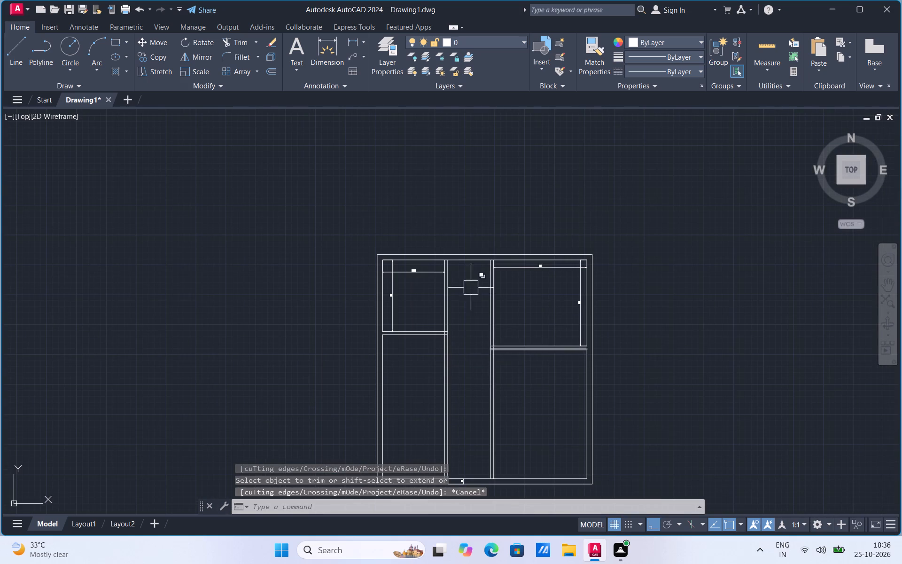
{"action": "scroll", "coordinate": [404, 191], "scroll_direction": "down", "scroll_amount": 1}
{"action": "scroll", "coordinate": [496, 300], "scroll_direction": "up", "scroll_amount": 2}
{"action": "left_click", "coordinate": [495, 276]}
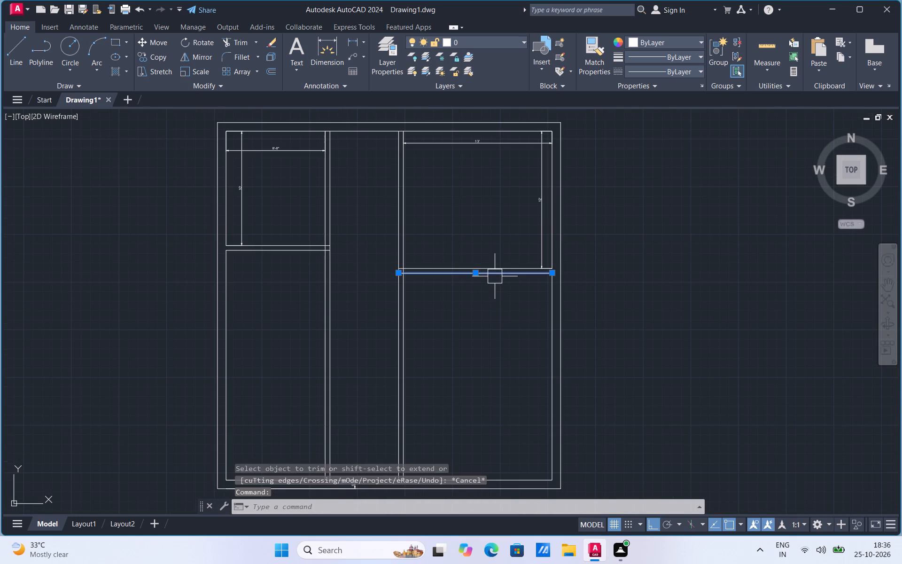
{"action": "right_click", "coordinate": [495, 276]}
{"action": "left_click", "coordinate": [547, 348]}
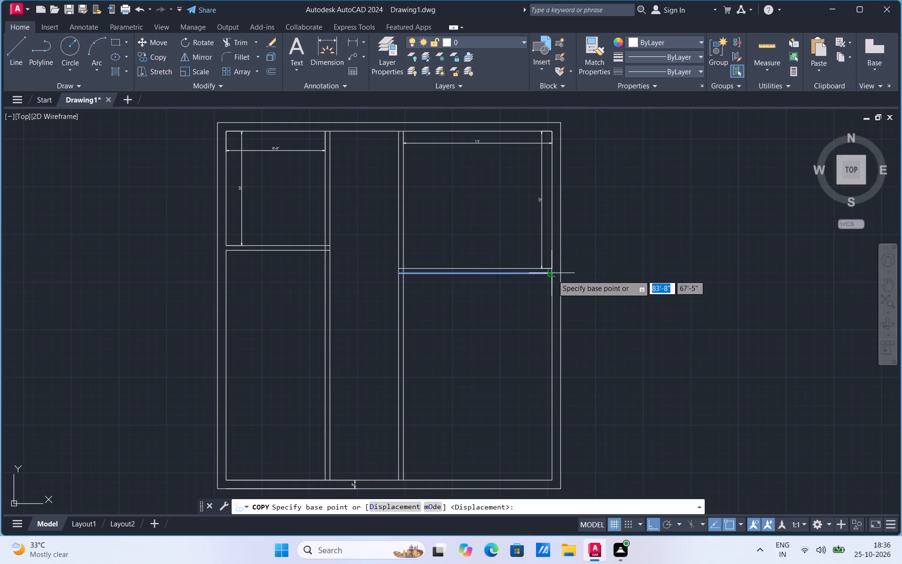
{"action": "left_click", "coordinate": [552, 275]}
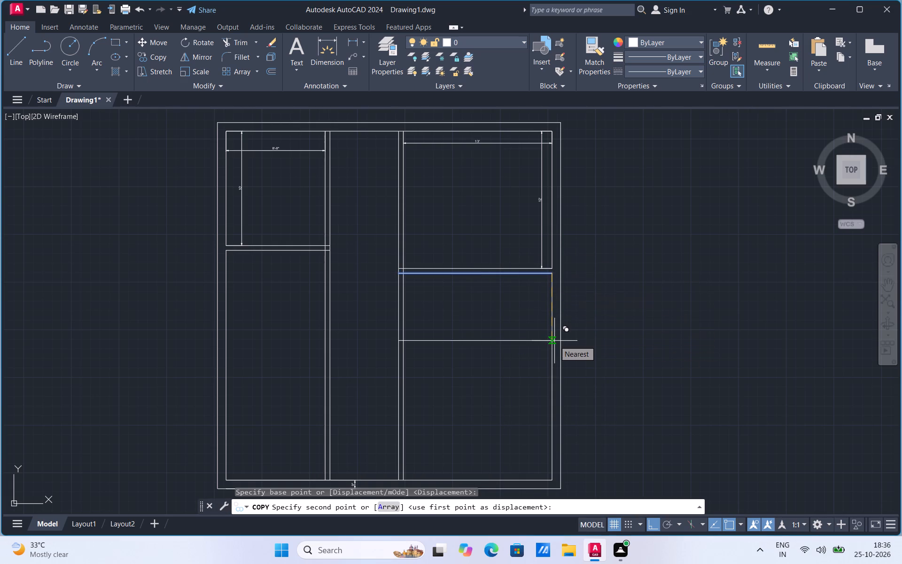
{"action": "type", "text": "8'4"}
{"action": "key", "text": "shift+quotedbl"}
{"action": "key", "text": "Return"}
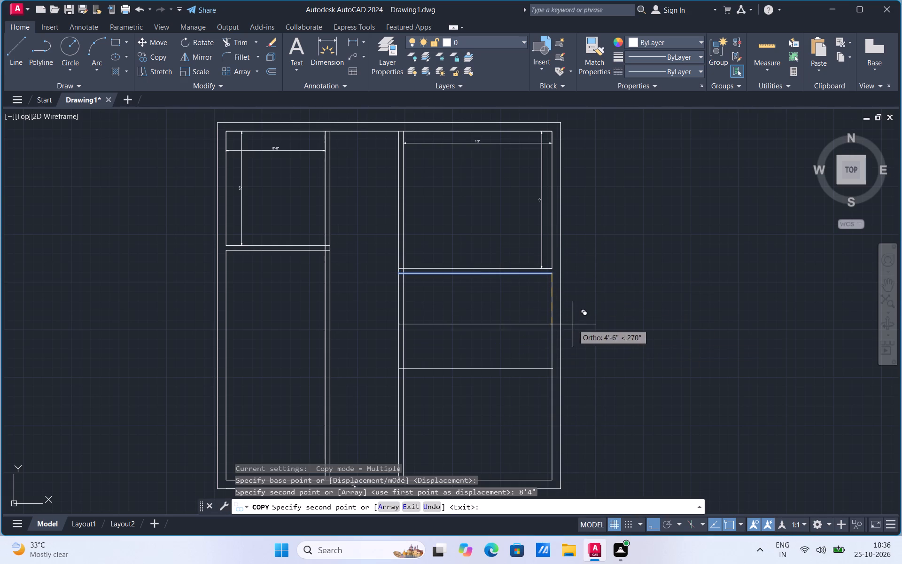
{"action": "key", "text": "Escape"}
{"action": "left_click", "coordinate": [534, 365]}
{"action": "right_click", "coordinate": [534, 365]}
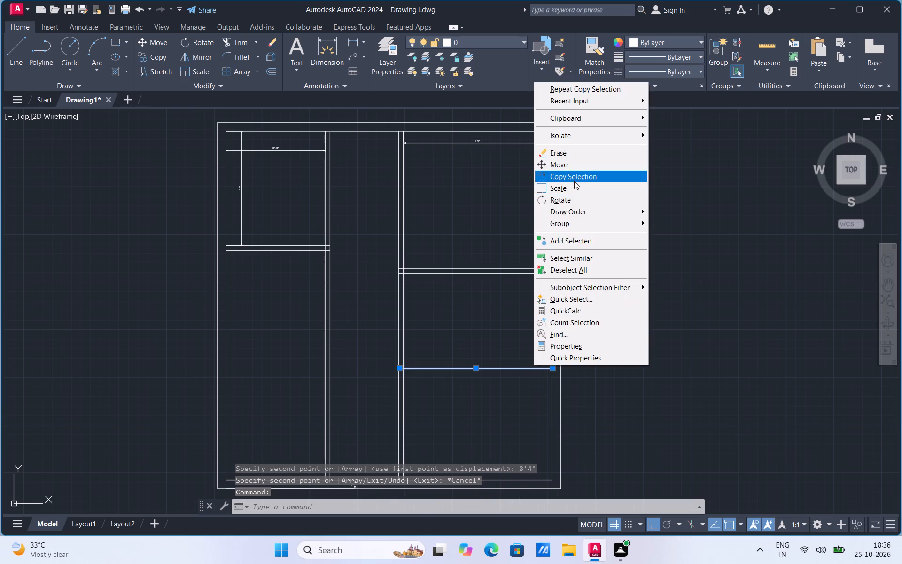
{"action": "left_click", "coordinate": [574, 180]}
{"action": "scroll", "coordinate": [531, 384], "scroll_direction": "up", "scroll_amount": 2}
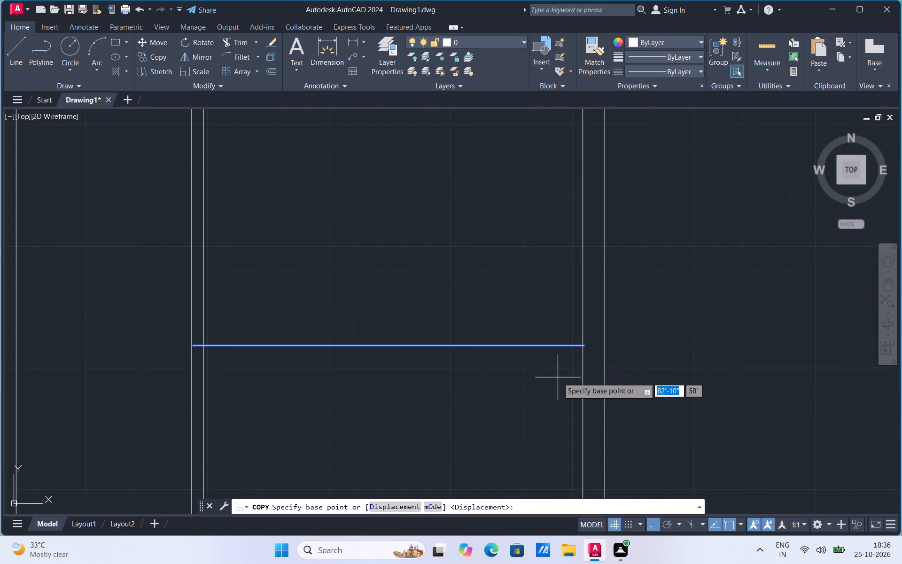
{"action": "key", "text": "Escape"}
Move the copied line horizontally so its right end meets the inner face of the right outer wall.
{"action": "left_click", "coordinate": [561, 350]}
{"action": "right_click", "coordinate": [561, 350]}
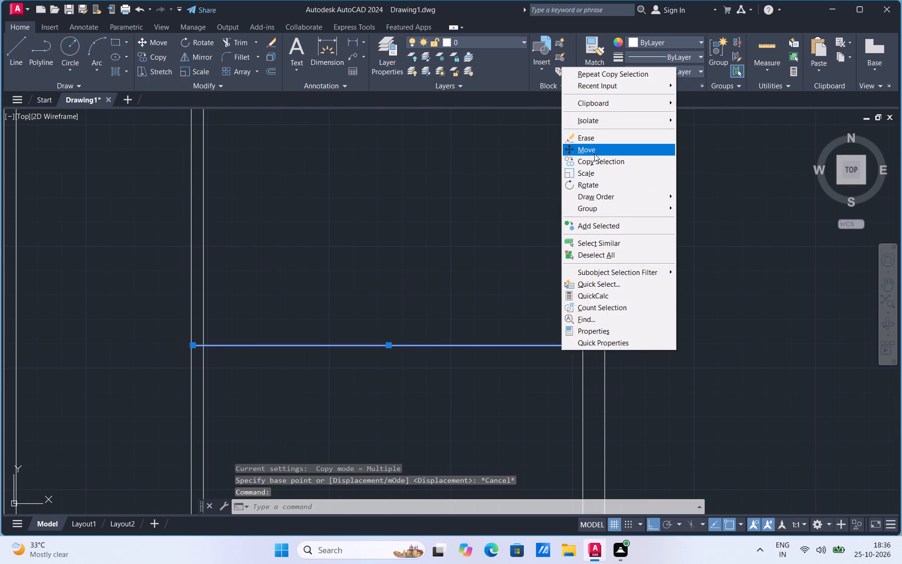
{"action": "left_click", "coordinate": [594, 153]}
{"action": "scroll", "coordinate": [580, 324], "scroll_direction": "up", "scroll_amount": 3}
{"action": "left_click", "coordinate": [591, 415]}
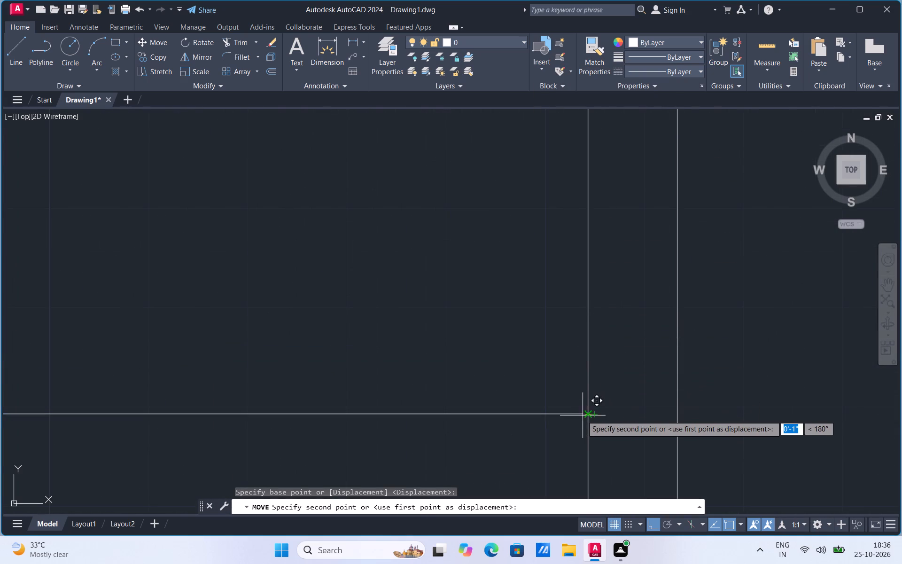
{"action": "left_click", "coordinate": [587, 414]}
Add a vertical linear dimension along the right wall from the cross partition's lower line to the copied line.
{"action": "scroll", "coordinate": [590, 438], "scroll_direction": "down", "scroll_amount": 3}
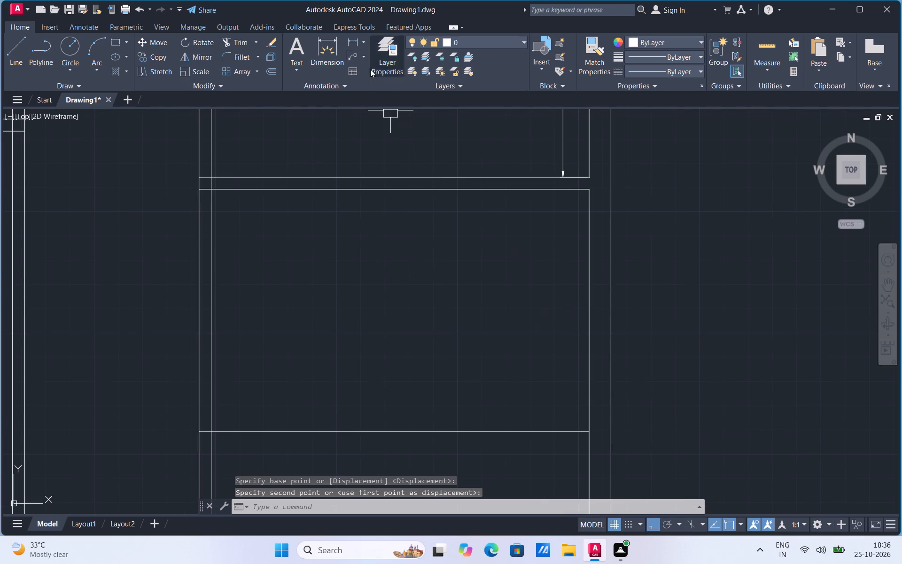
{"action": "left_click", "coordinate": [355, 43]}
{"action": "left_click", "coordinate": [591, 191]}
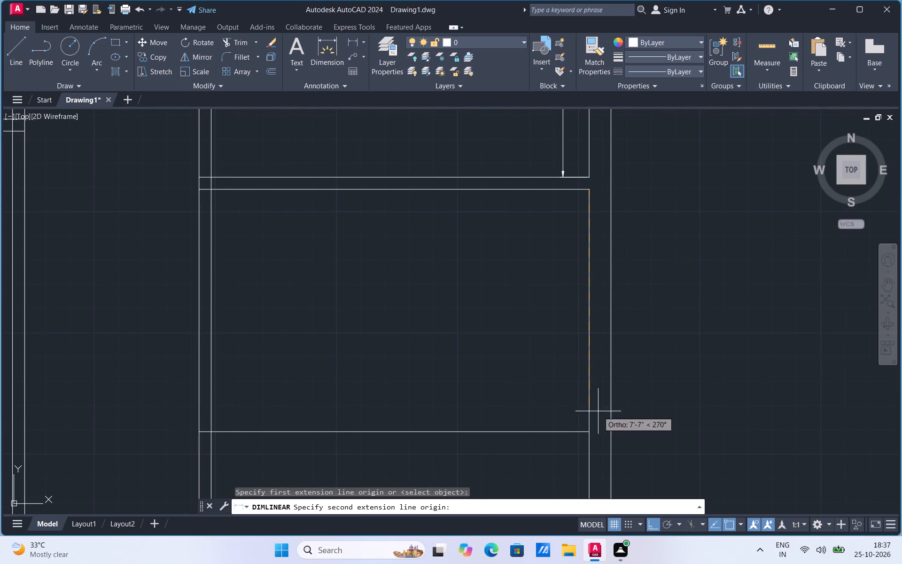
{"action": "left_click", "coordinate": [590, 431]}
{"action": "left_click", "coordinate": [563, 421]}
Copy the line at the bottom of the 8'4" room 5" downward to form the lower cross partition.
{"action": "scroll", "coordinate": [560, 220], "scroll_direction": "down", "scroll_amount": 2}
{"action": "scroll", "coordinate": [548, 335], "scroll_direction": "up", "scroll_amount": 1}
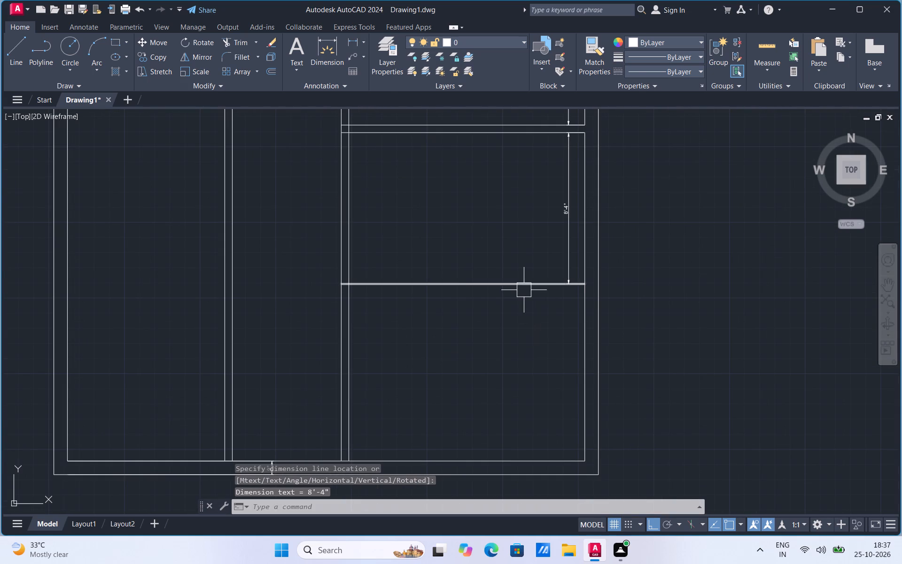
{"action": "left_click", "coordinate": [524, 290]}
{"action": "right_click", "coordinate": [524, 290]}
{"action": "left_click", "coordinate": [569, 105]}
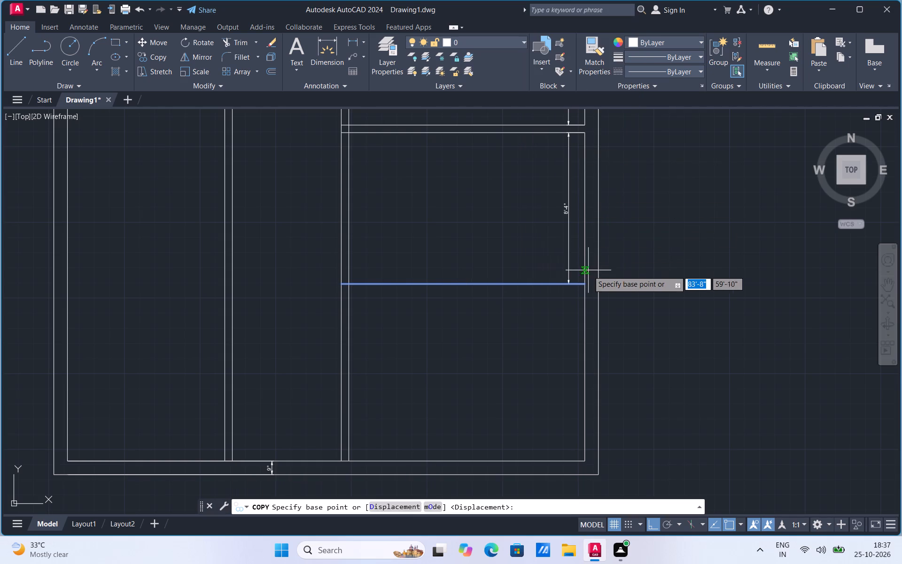
{"action": "left_click", "coordinate": [582, 286]}
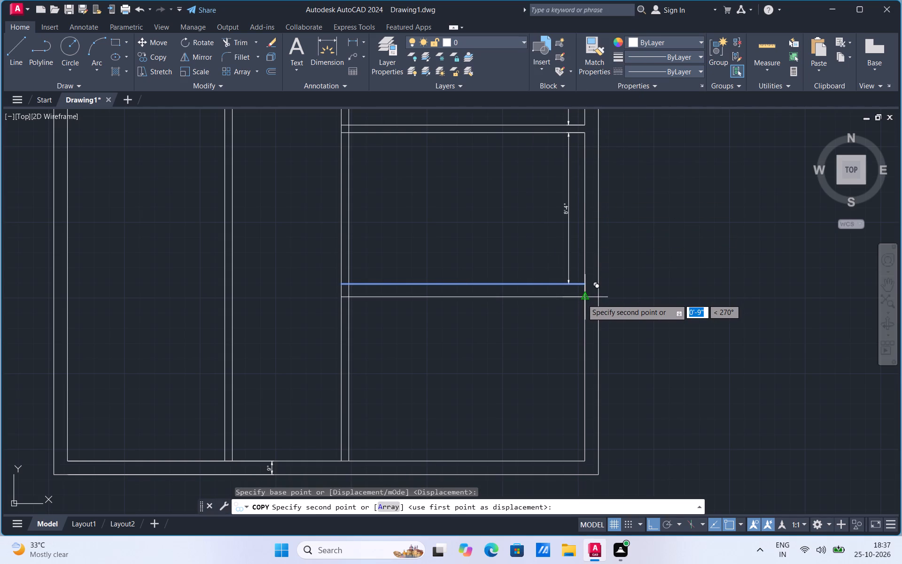
{"action": "key", "text": "5"}
{"action": "key", "text": "Return"}
{"action": "key", "text": "Escape"}
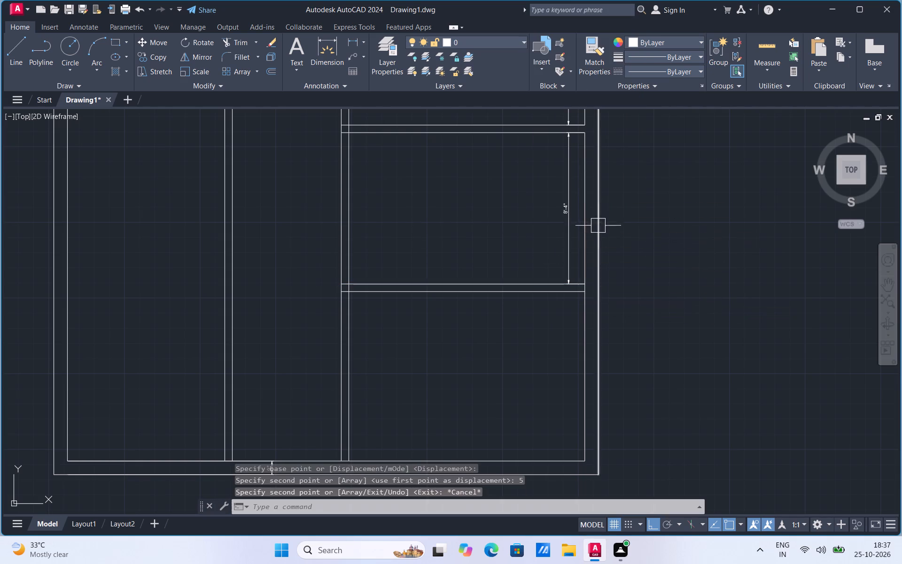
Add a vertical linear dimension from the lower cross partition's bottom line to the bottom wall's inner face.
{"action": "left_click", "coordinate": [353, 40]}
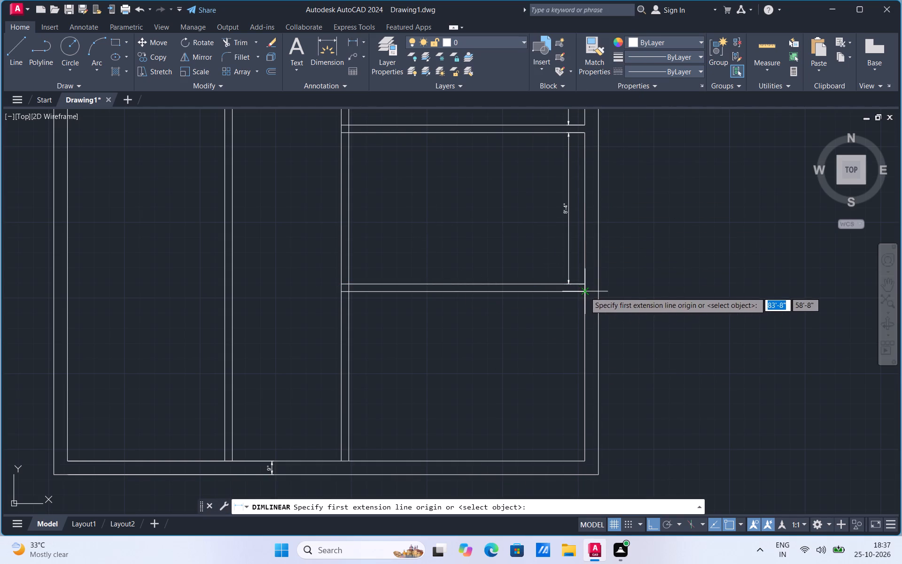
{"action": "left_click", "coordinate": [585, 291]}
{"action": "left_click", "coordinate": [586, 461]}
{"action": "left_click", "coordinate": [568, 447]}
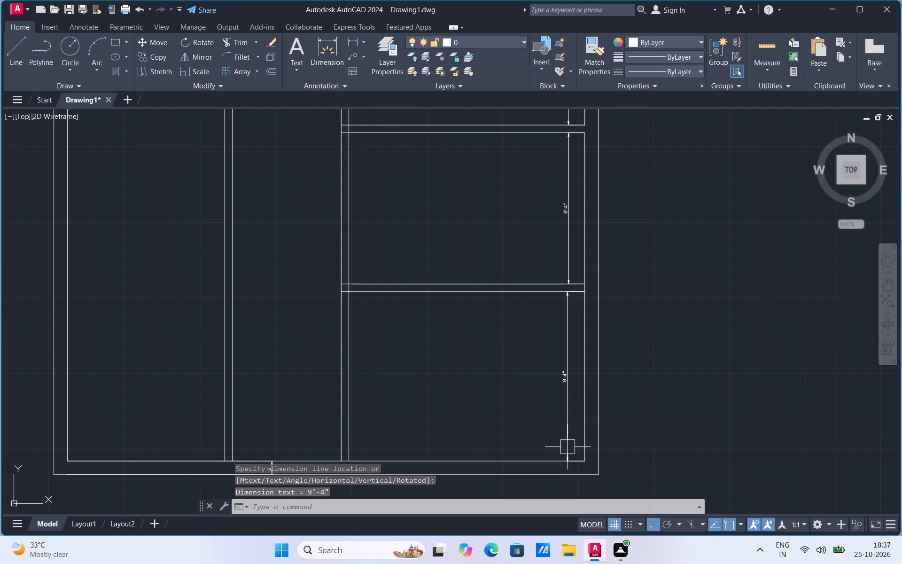
Extend the right vertical partition's lines to the bottom wall's outer line and the lower cross partition's lines to the right wall's outer line.
{"action": "scroll", "coordinate": [555, 466], "scroll_direction": "up", "scroll_amount": 1}
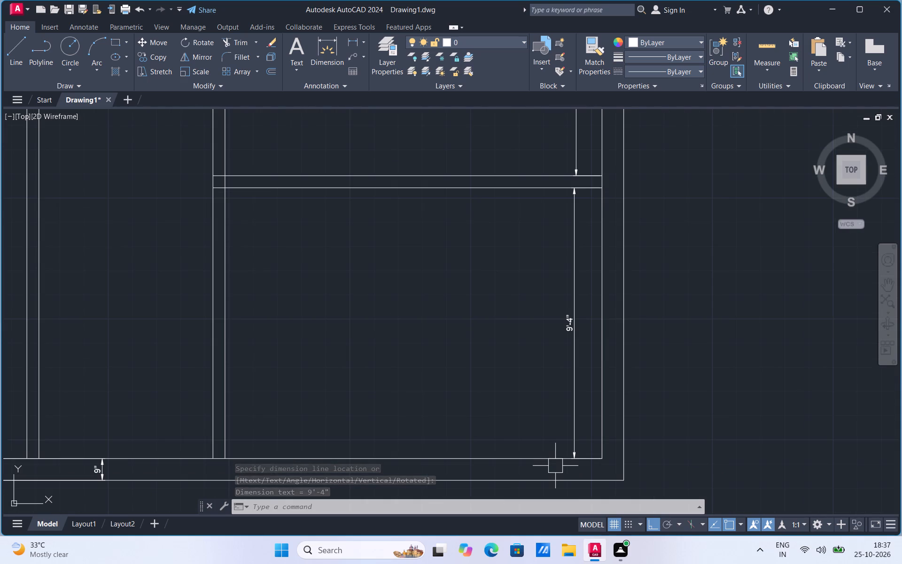
{"action": "scroll", "coordinate": [569, 392], "scroll_direction": "down", "scroll_amount": 1}
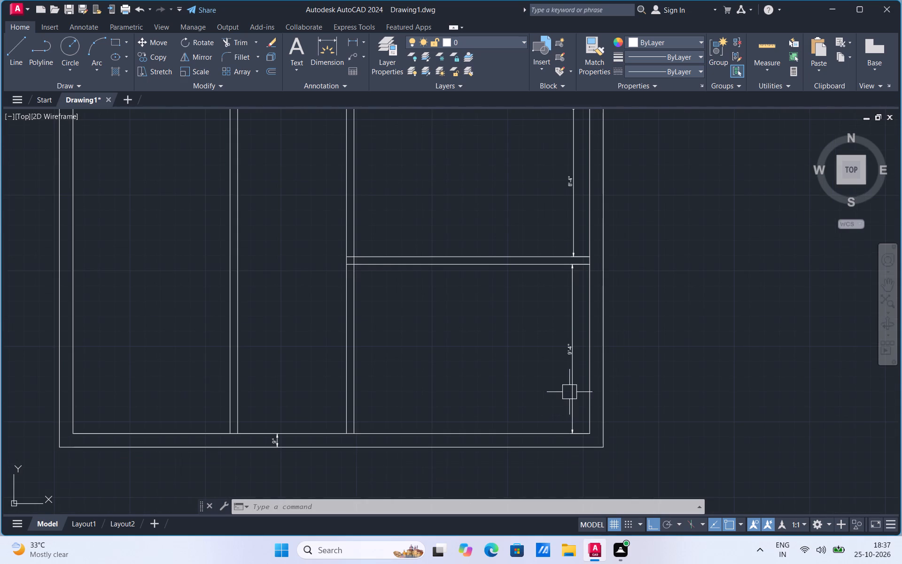
{"action": "scroll", "coordinate": [572, 382], "scroll_direction": "down", "scroll_amount": 1}
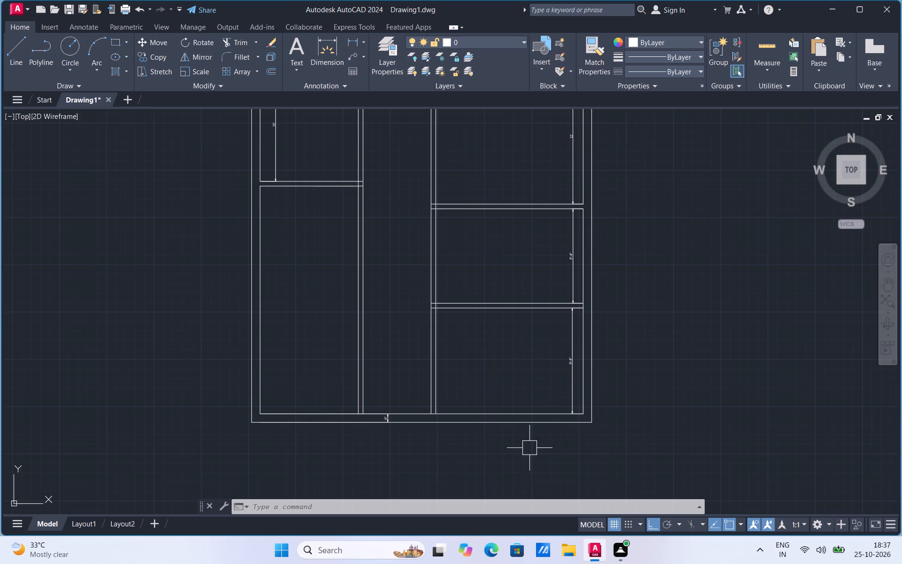
{"action": "scroll", "coordinate": [563, 405], "scroll_direction": "up", "scroll_amount": 1}
{"action": "type", "text": "ex"}
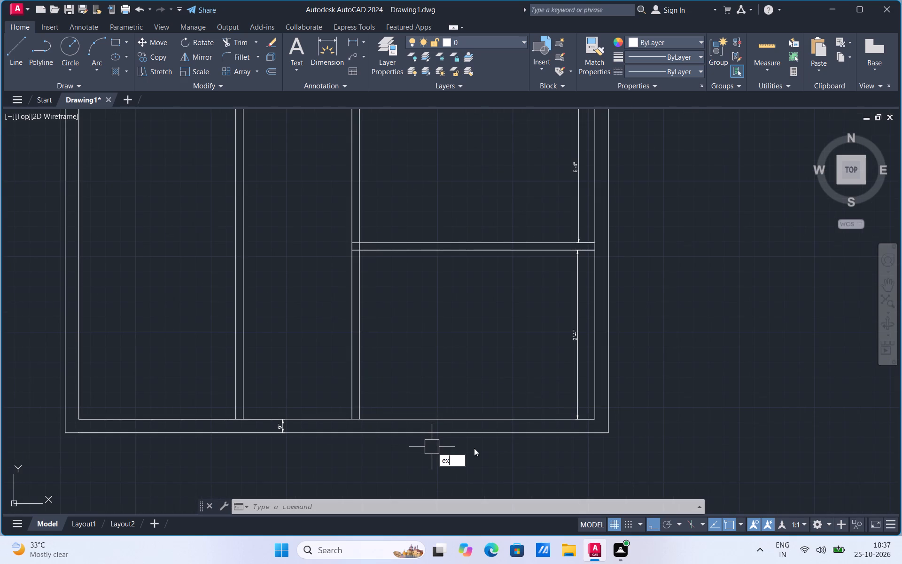
{"action": "left_click", "coordinate": [482, 381]}
{"action": "left_click", "coordinate": [362, 399]}
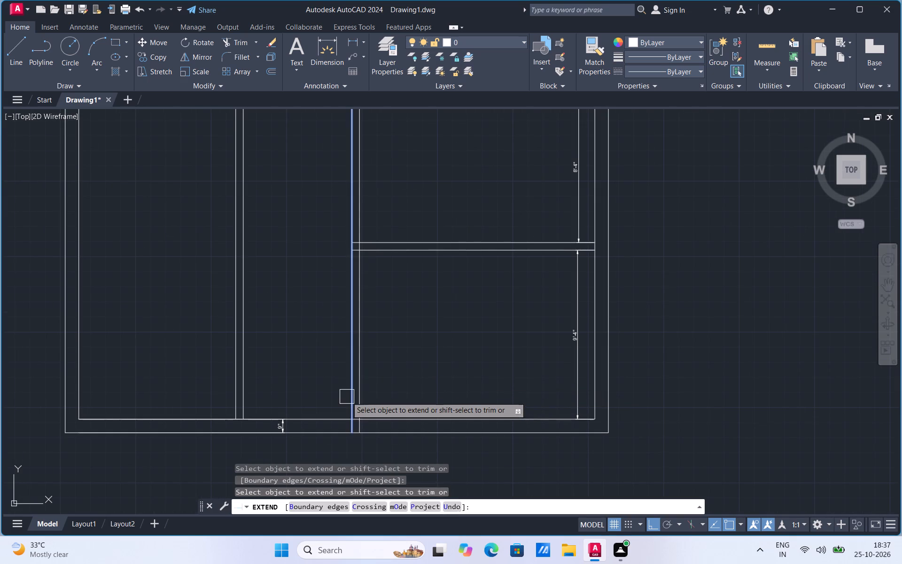
{"action": "left_click", "coordinate": [357, 396]}
{"action": "left_click", "coordinate": [539, 240]}
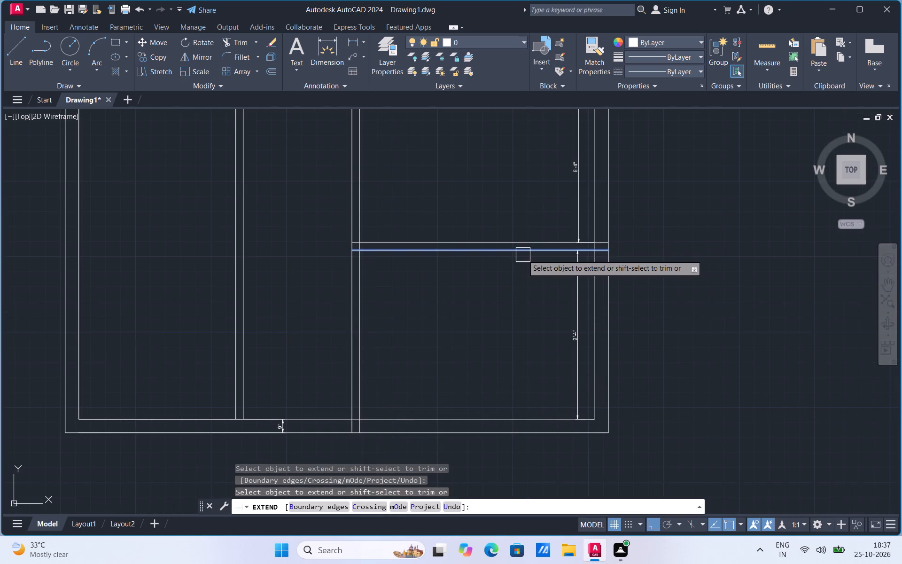
{"action": "left_click", "coordinate": [523, 255]}
{"action": "key", "text": "Escape"}
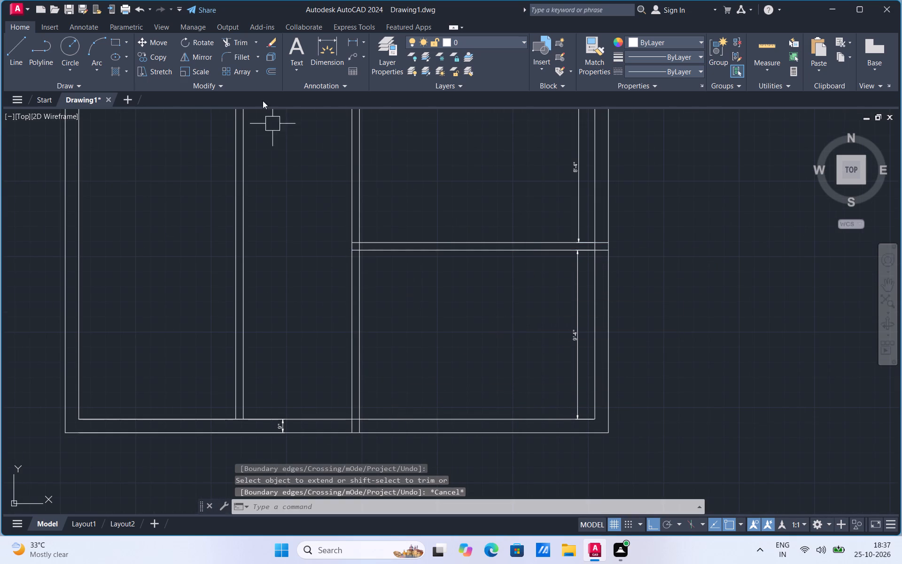
Trim away the bottom and right outer wall lines around the lower-right room, including its vertical dimension.
{"action": "left_click", "coordinate": [235, 41]}
{"action": "left_click_drag", "start_coordinate": [440, 320], "coordinate": [455, 458]}
{"action": "left_click_drag", "start_coordinate": [448, 357], "coordinate": [474, 353]}
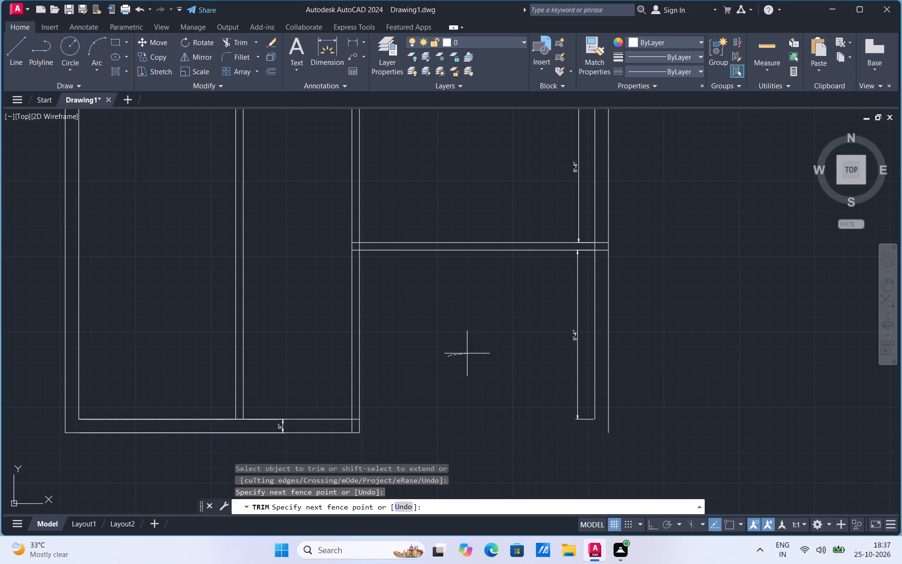
{"action": "left_click_drag", "start_coordinate": [474, 353], "coordinate": [646, 348]}
{"action": "left_click", "coordinate": [581, 340]}
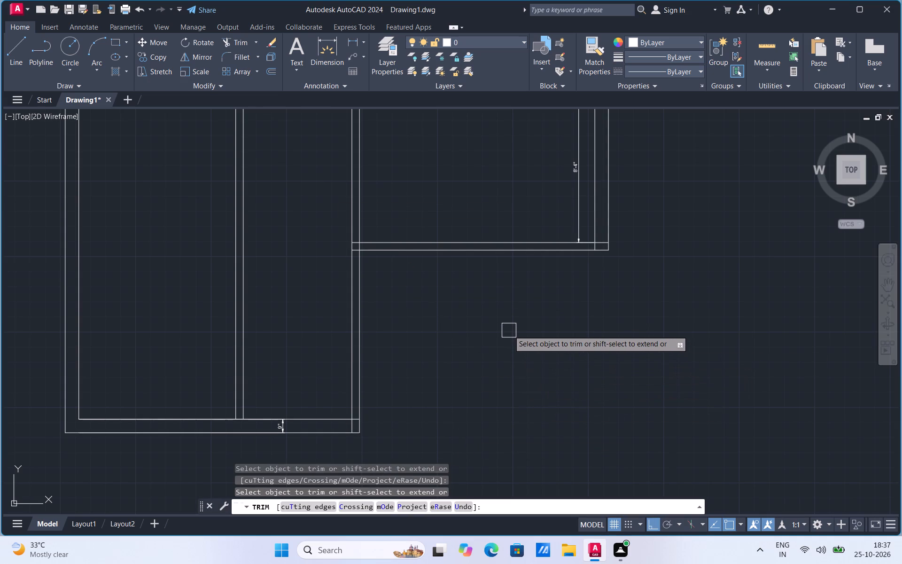
{"action": "key", "text": "Escape"}
Move the lower cross partition's bottom line 4" downward.
{"action": "left_click", "coordinate": [517, 255]}
{"action": "right_click", "coordinate": [517, 255]}
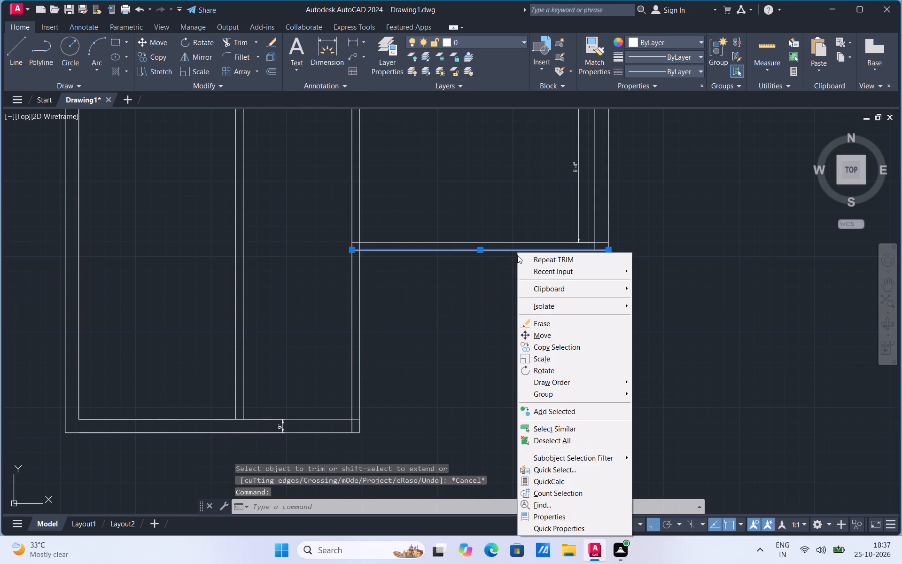
{"action": "key", "text": "Escape"}
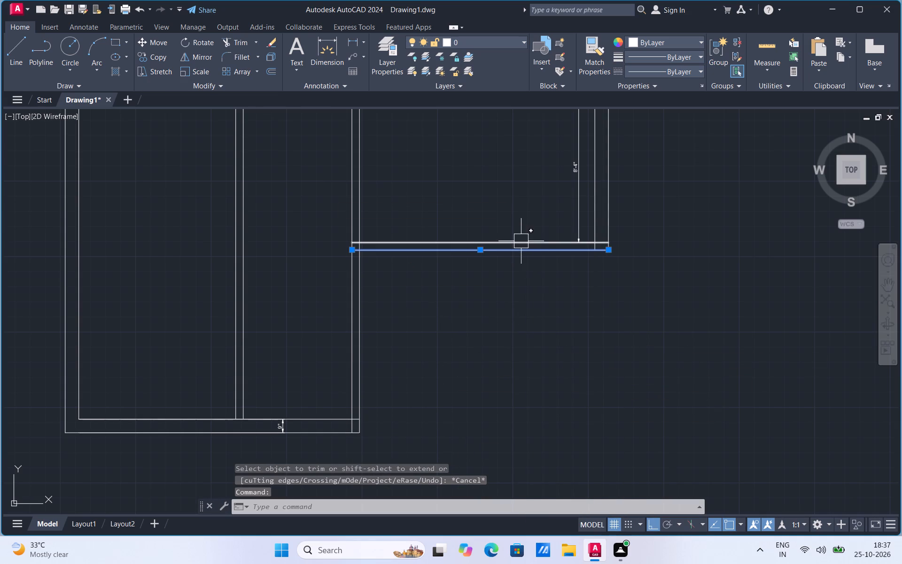
{"action": "right_click", "coordinate": [521, 242]}
{"action": "left_click", "coordinate": [548, 324]}
{"action": "scroll", "coordinate": [597, 266], "scroll_direction": "up", "scroll_amount": 1}
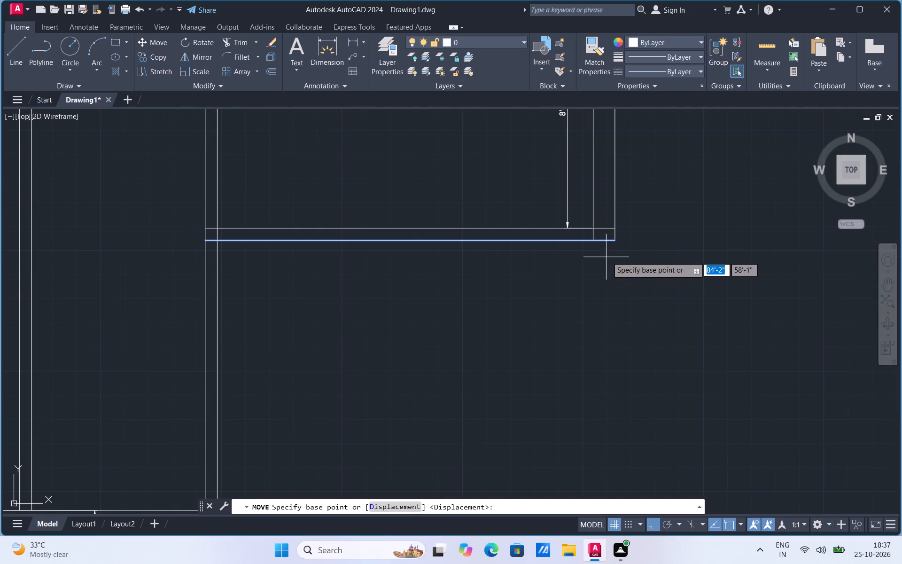
{"action": "left_click", "coordinate": [618, 242]}
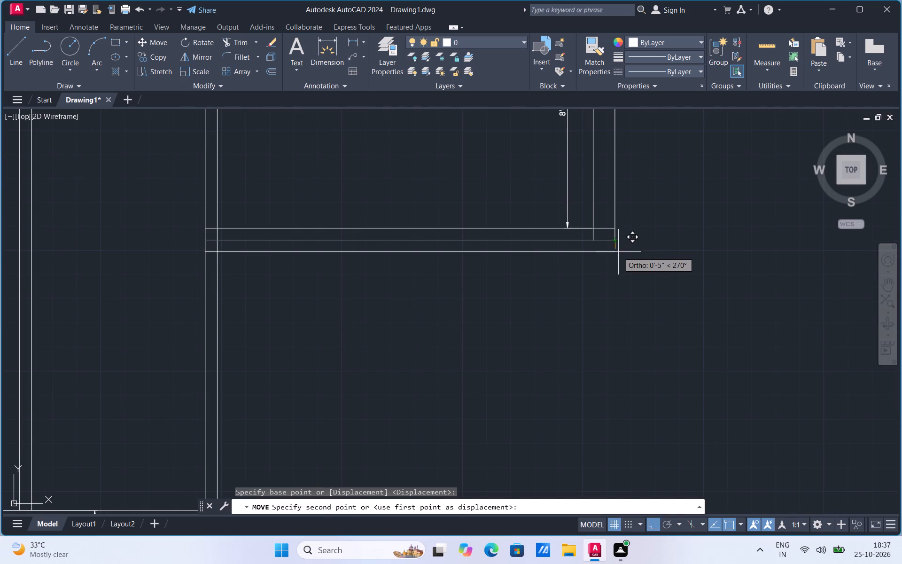
{"action": "key", "text": "4"}
{"action": "key", "text": "Return"}
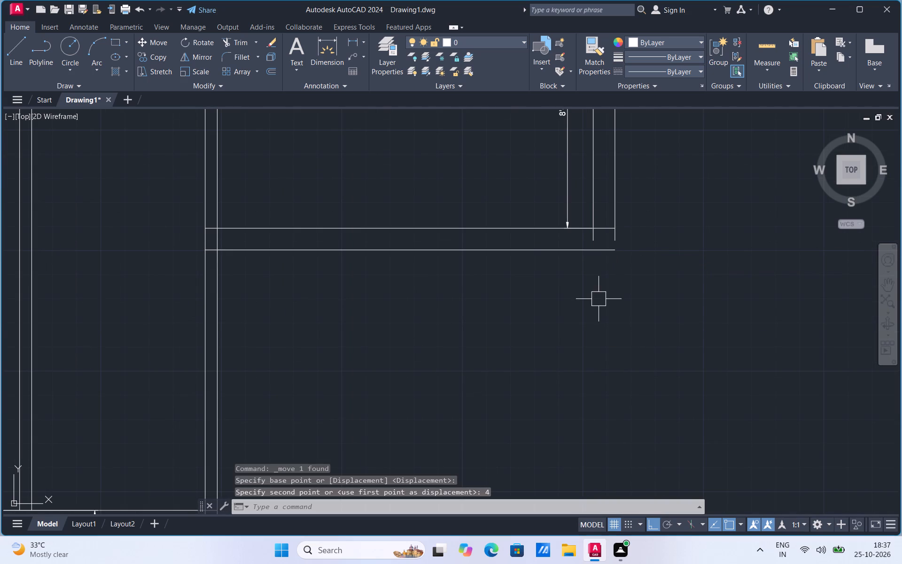
Extend the right outer wall's outer and inner lines down to the moved bottom line.
{"action": "type", "text": "ex"}
{"action": "left_click", "coordinate": [648, 335]}
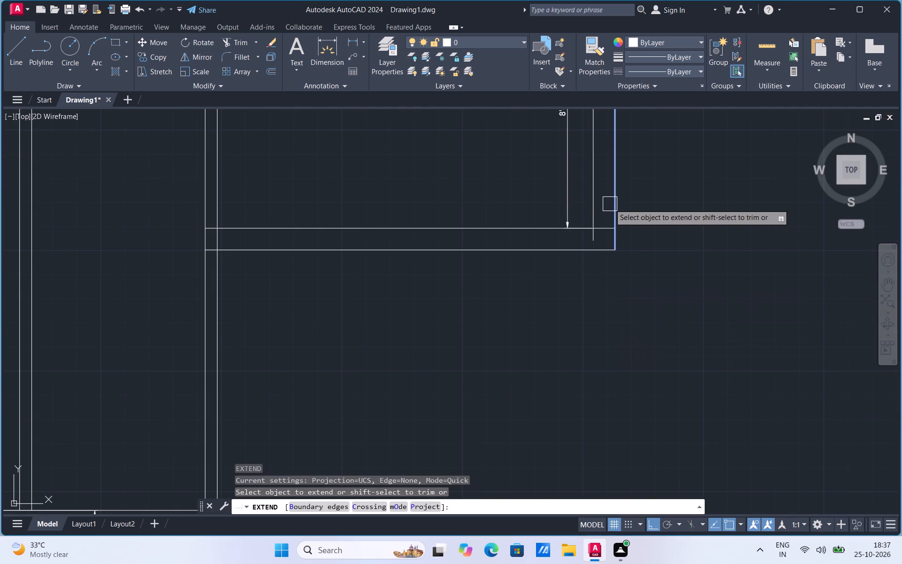
{"action": "left_click", "coordinate": [610, 204]}
{"action": "left_click", "coordinate": [599, 211]}
{"action": "scroll", "coordinate": [630, 237], "scroll_direction": "down", "scroll_amount": 1}
{"action": "key", "text": "Escape"}
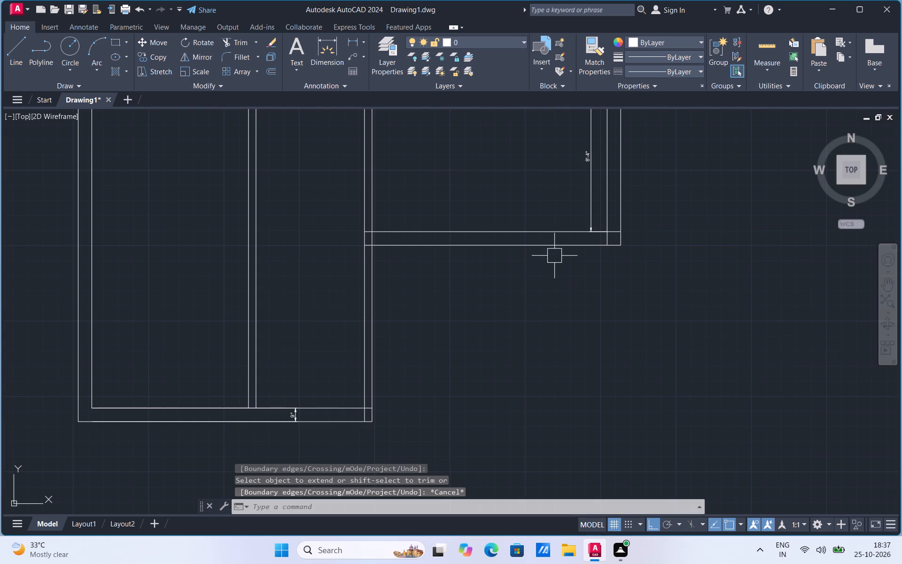
Copy the bottom line of the thickened cross wall 4' downward from its right end.
{"action": "left_click", "coordinate": [555, 245]}
{"action": "right_click", "coordinate": [555, 245]}
{"action": "left_click_drag", "start_coordinate": [580, 341], "coordinate": [579, 337]}
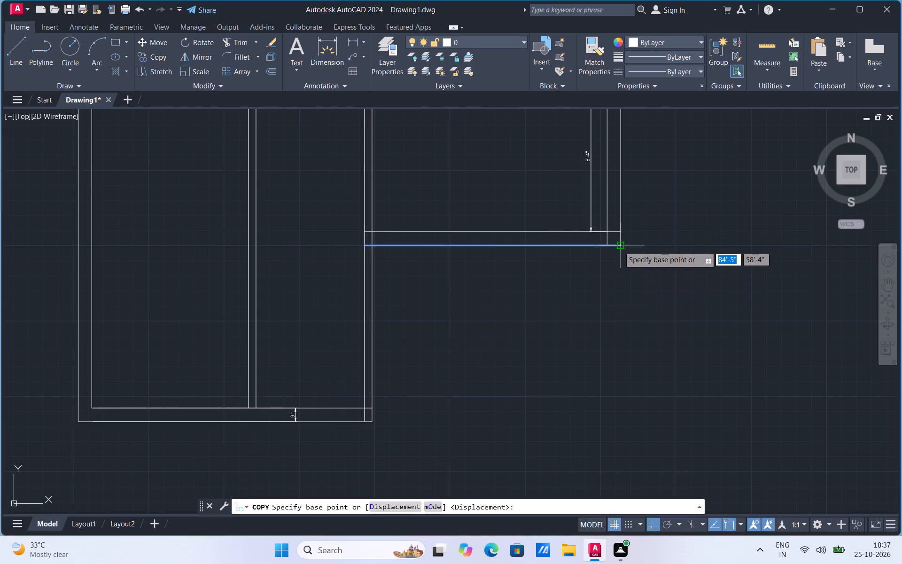
{"action": "left_click", "coordinate": [619, 245]}
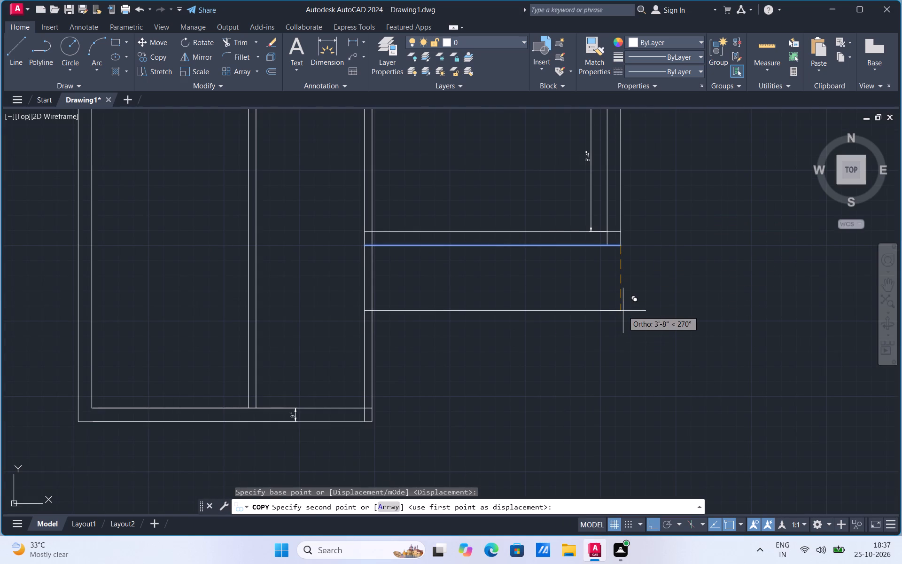
{"action": "type", "text": "4'"}
{"action": "key", "text": "Return"}
{"action": "key", "text": "Escape"}
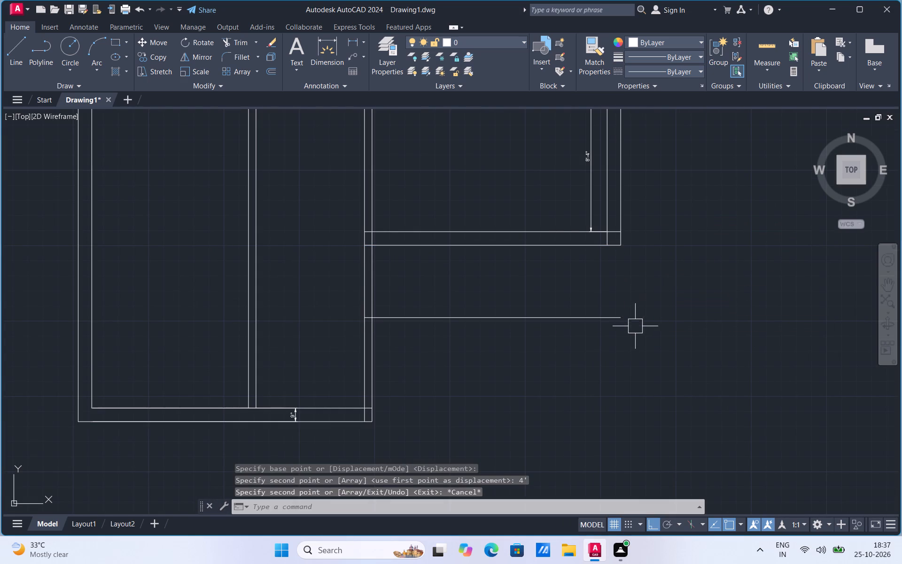
{"action": "left_click", "coordinate": [621, 321]}
{"action": "key", "text": "Escape"}
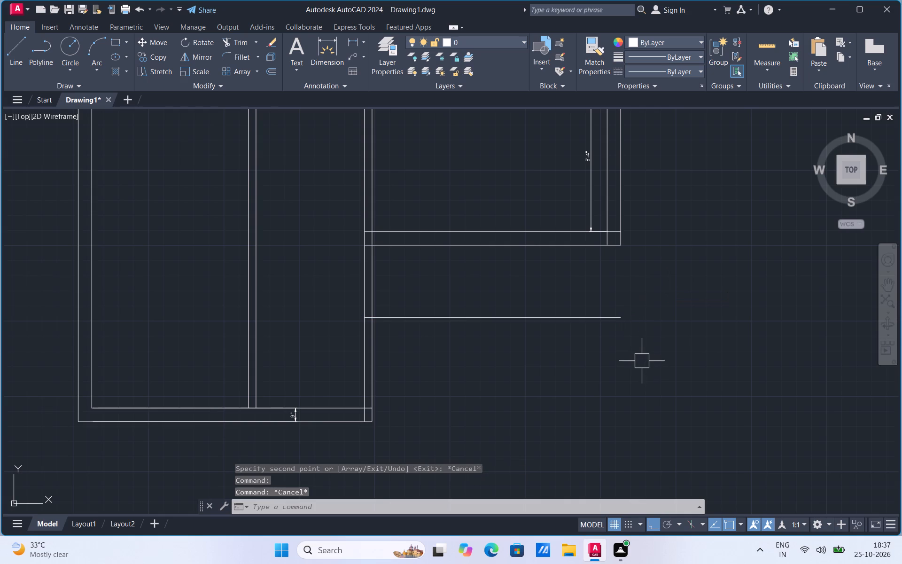
Copy the new horizontal line below the cross wall 10" downward from its right end.
{"action": "left_click", "coordinate": [590, 321]}
{"action": "right_click", "coordinate": [590, 321]}
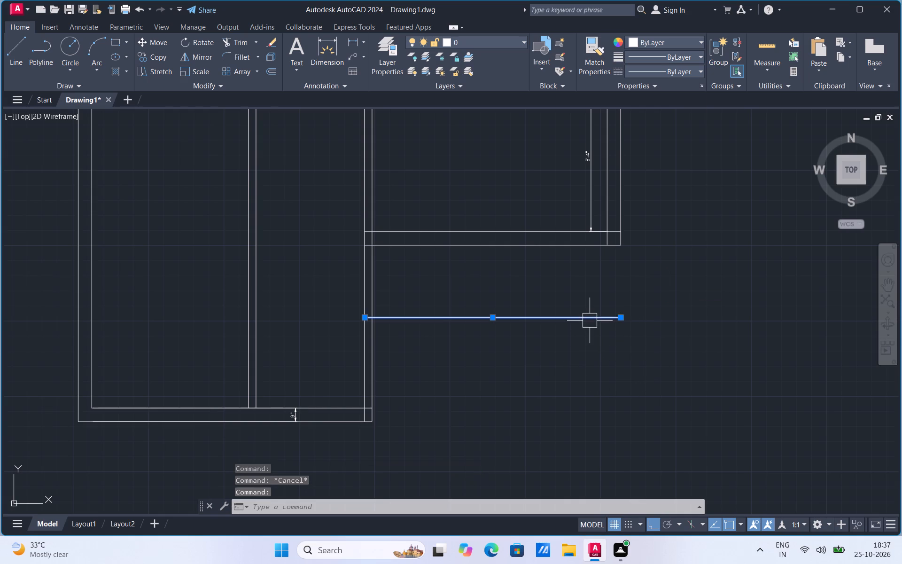
{"action": "left_click", "coordinate": [624, 129]}
{"action": "left_click", "coordinate": [622, 317]}
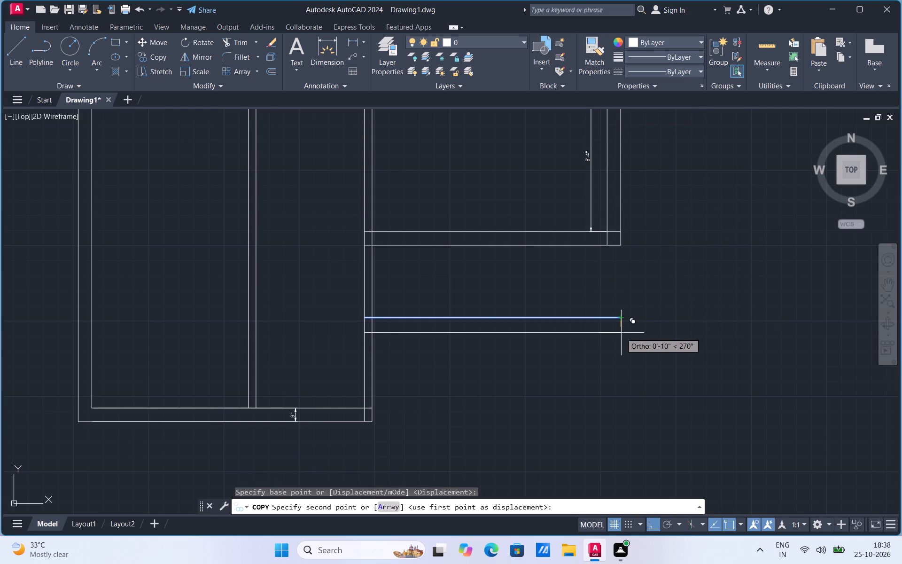
{"action": "type", "text": "10\""}
{"action": "key", "text": "Return"}
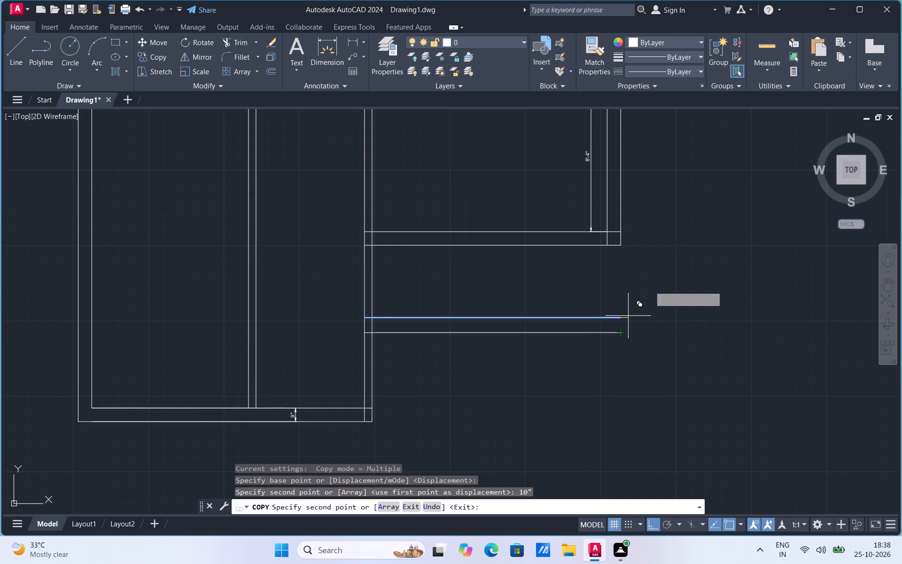
{"action": "key", "text": "Escape"}
Copy the lowest horizontal line another 10" downward from its right end.
{"action": "left_click", "coordinate": [590, 339]}
{"action": "right_click", "coordinate": [590, 339]}
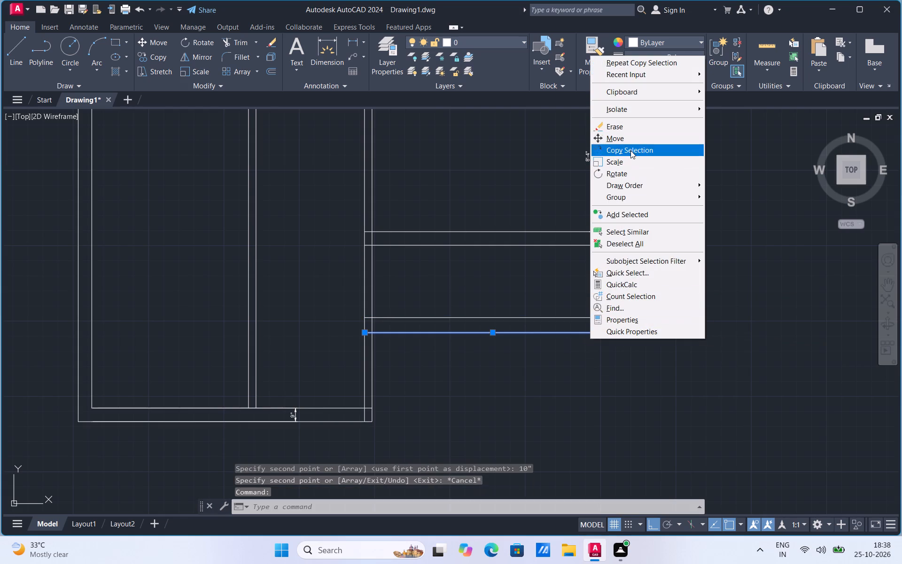
{"action": "left_click", "coordinate": [630, 150]}
{"action": "left_click", "coordinate": [623, 334]}
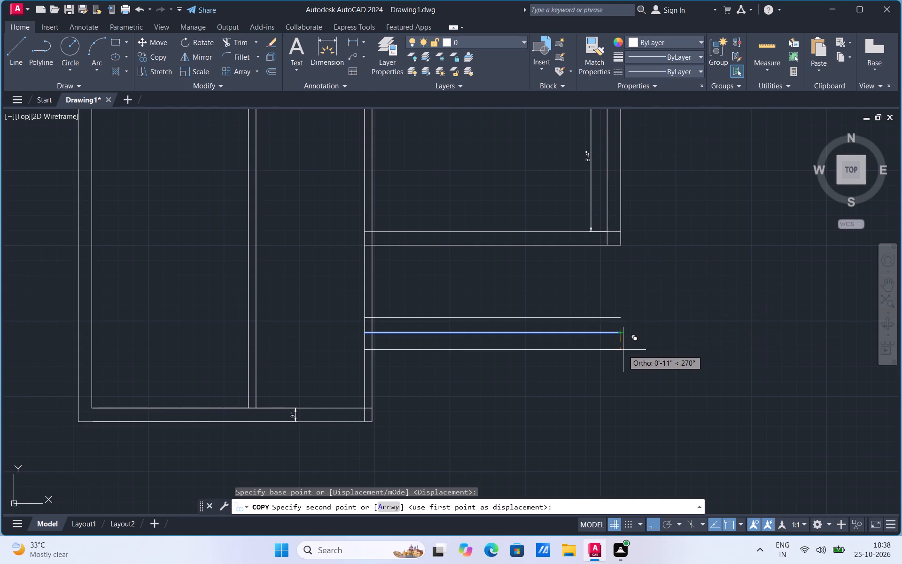
{"action": "type", "text": "10\""}
{"action": "key", "text": "Return"}
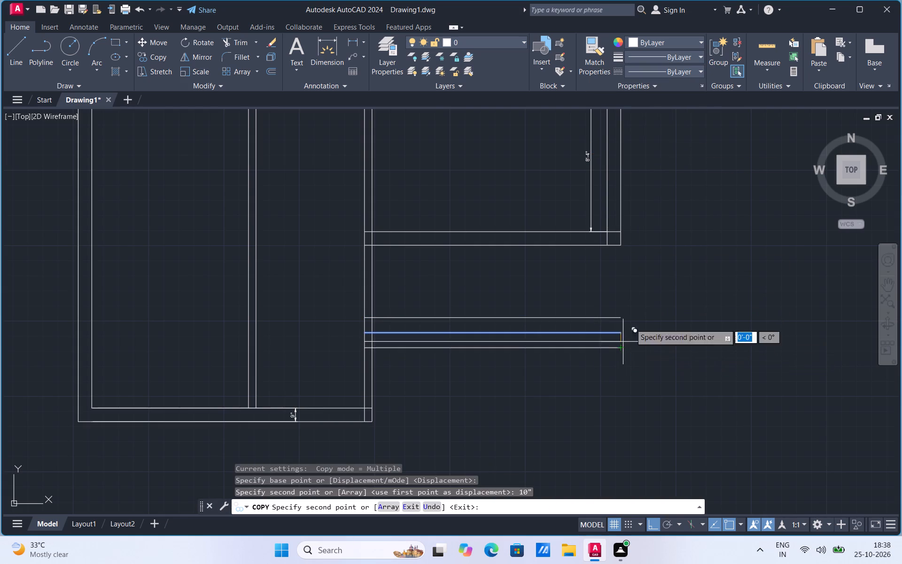
{"action": "key", "text": "Escape"}
Extend the right outer wall's outer line down across the copied lines to the lowest horizontal line.
{"action": "type", "text": "ex"}
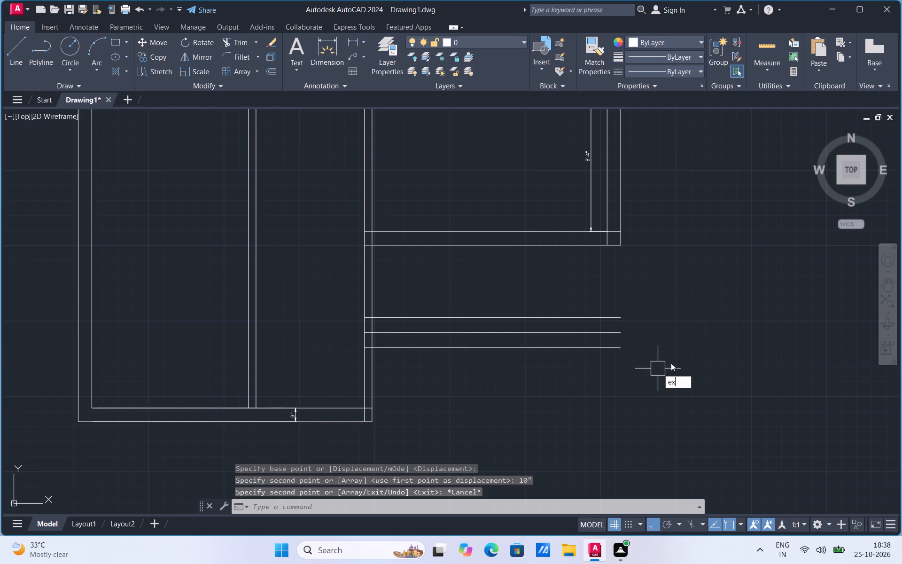
{"action": "left_click", "coordinate": [707, 396]}
{"action": "left_click", "coordinate": [623, 210]}
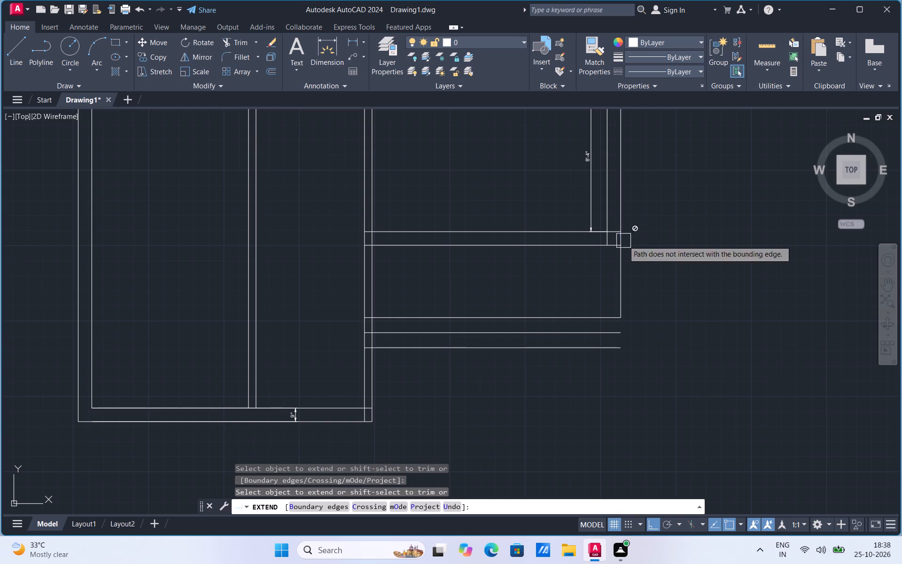
{"action": "left_click", "coordinate": [624, 281]}
{"action": "left_click", "coordinate": [623, 303]}
{"action": "key", "text": "Escape"}
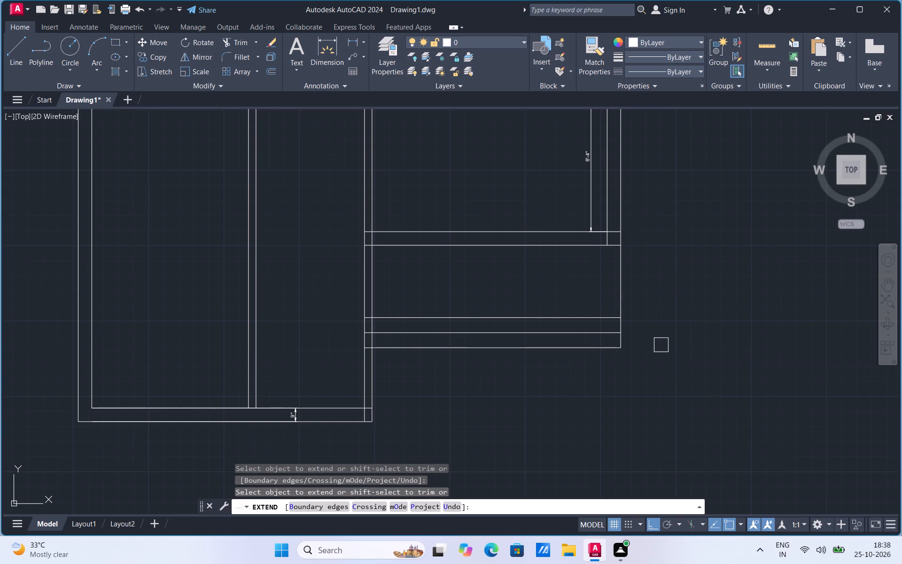
Draw a horizontal line from the bottom wall's lower right corner to just beyond the right outer wall line.
{"action": "scroll", "coordinate": [552, 253], "scroll_direction": "down", "scroll_amount": 2}
{"action": "scroll", "coordinate": [503, 323], "scroll_direction": "up", "scroll_amount": 1}
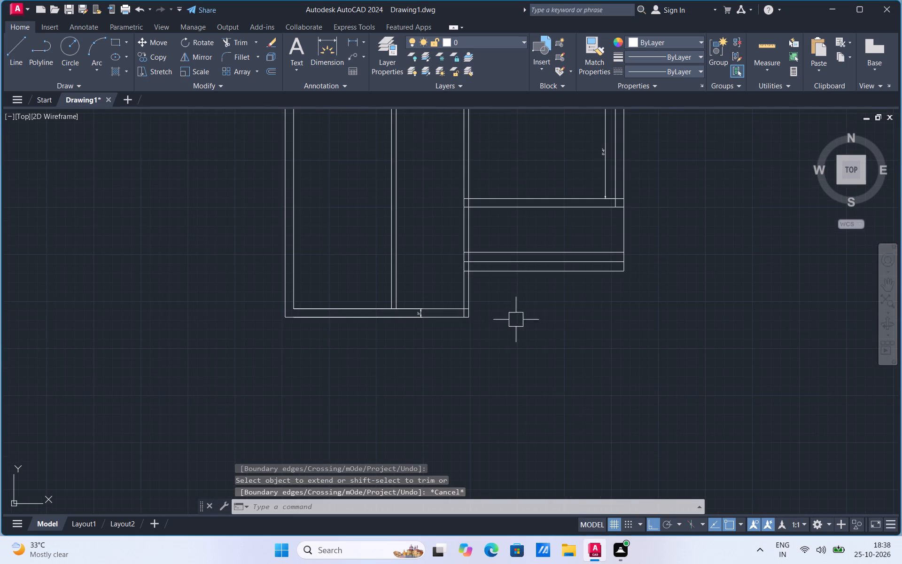
{"action": "scroll", "coordinate": [605, 271], "scroll_direction": "up", "scroll_amount": 2}
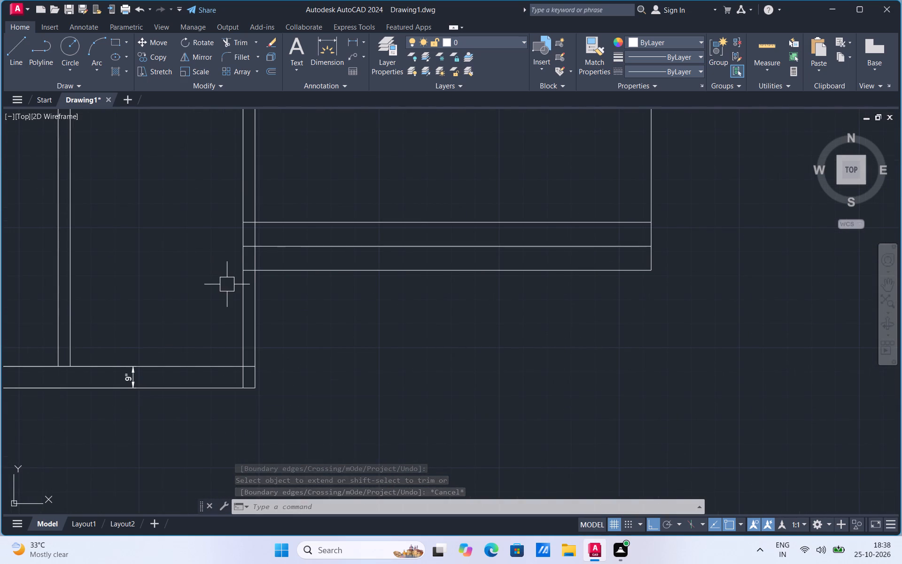
{"action": "left_click", "coordinate": [16, 64]}
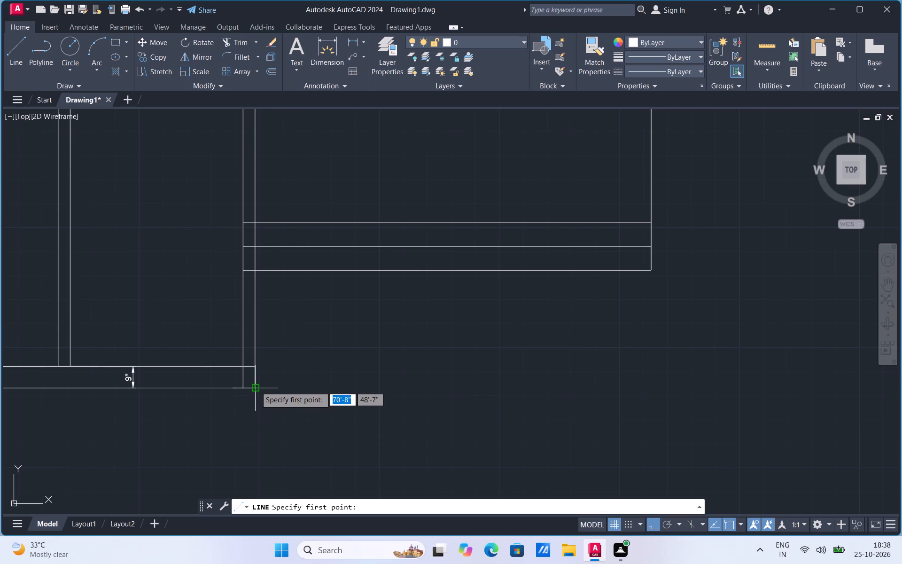
{"action": "left_click", "coordinate": [256, 386]}
{"action": "left_click", "coordinate": [697, 397]}
{"action": "key", "text": "Escape"}
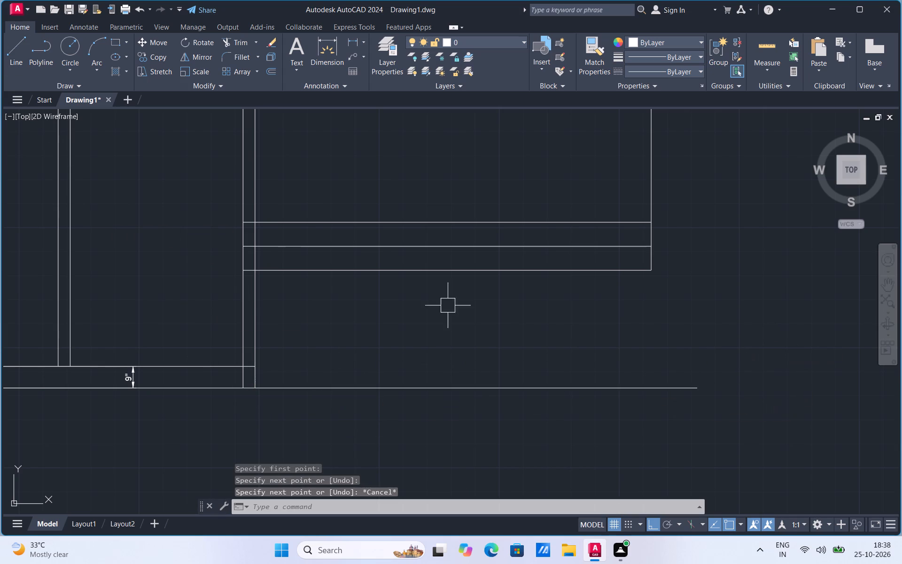
Close the plan's lower right corner by extending the right outer line to the new bottom line and trimming the overhang.
{"action": "key", "text": "e"}
{"action": "key", "text": "x"}
{"action": "left_click", "coordinate": [530, 379]}
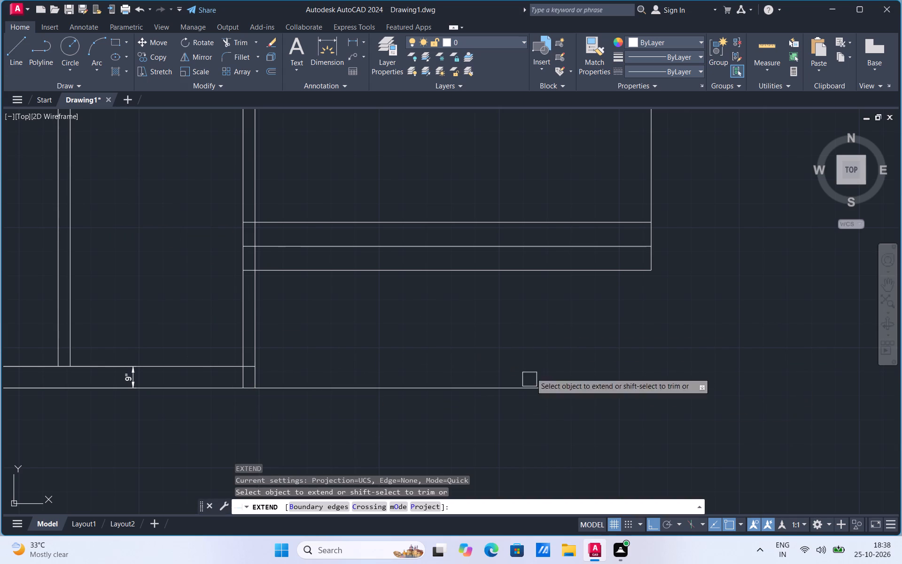
{"action": "left_click", "coordinate": [647, 191]}
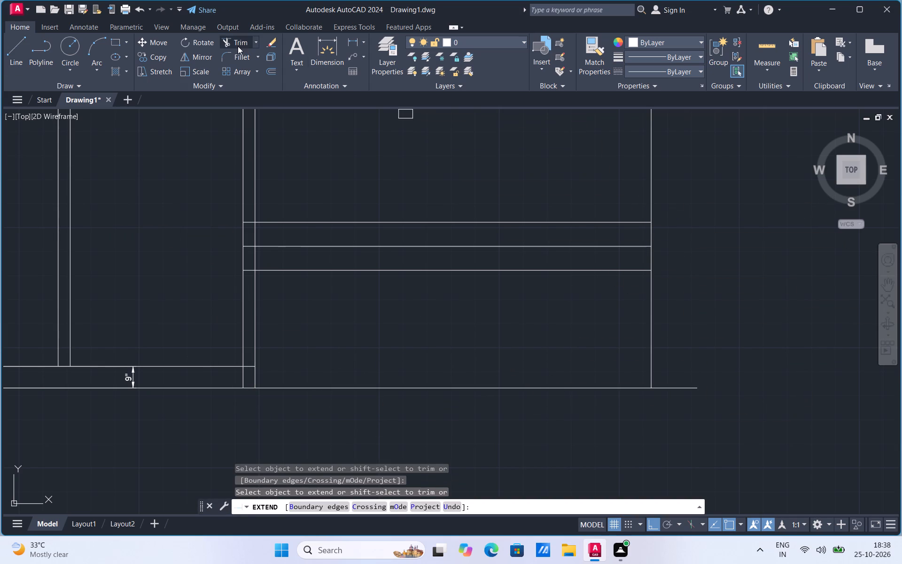
{"action": "left_click", "coordinate": [238, 46]}
{"action": "left_click", "coordinate": [677, 385]}
{"action": "scroll", "coordinate": [712, 369], "scroll_direction": "down", "scroll_amount": 2}
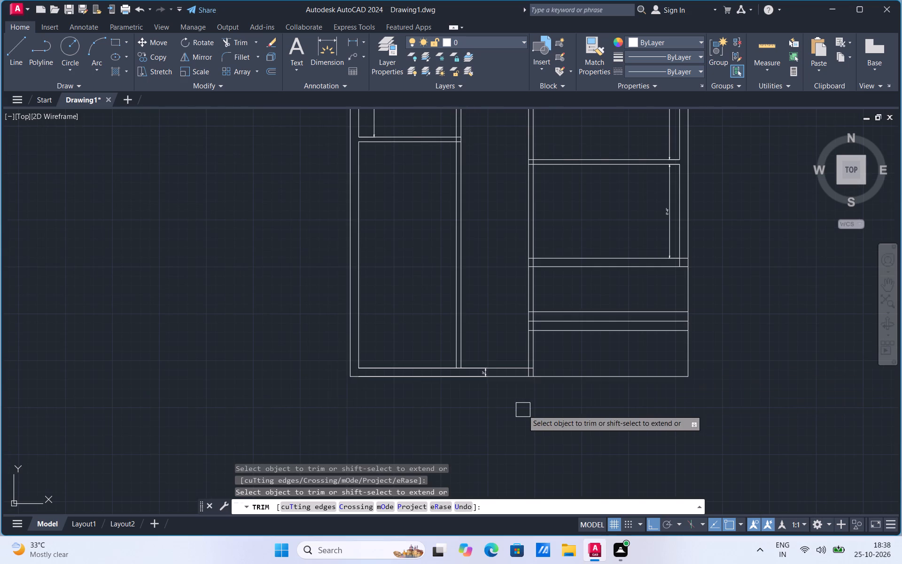
{"action": "key", "text": "Escape"}
Delete the 9" thickness dimension on the bottom outer wall.
{"action": "scroll", "coordinate": [479, 382], "scroll_direction": "up", "scroll_amount": 3}
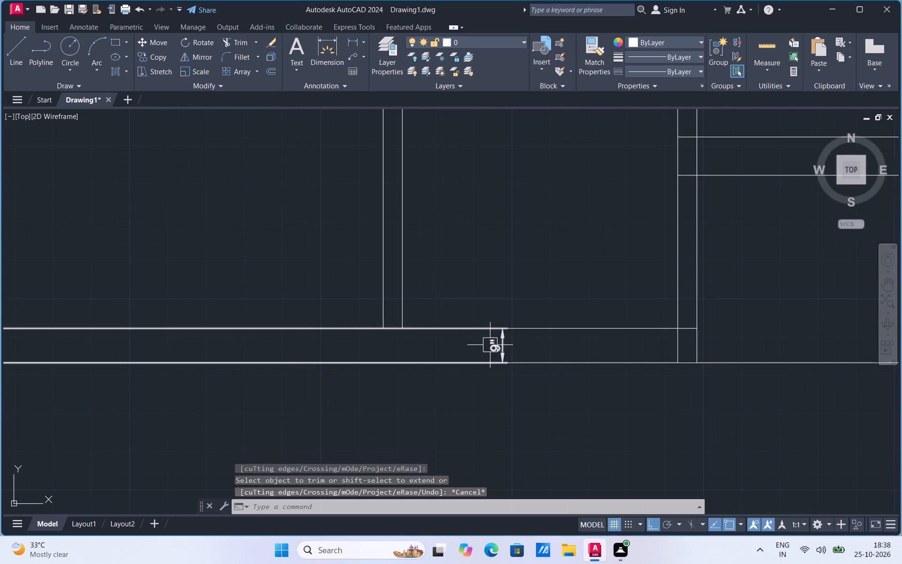
{"action": "left_click", "coordinate": [490, 345]}
{"action": "key", "text": "Delete"}
Add a vertical linear dimension for the plan's overall height, placed outside the left outer wall.
{"action": "scroll", "coordinate": [477, 405], "scroll_direction": "down", "scroll_amount": 4}
{"action": "scroll", "coordinate": [632, 212], "scroll_direction": "up", "scroll_amount": 1}
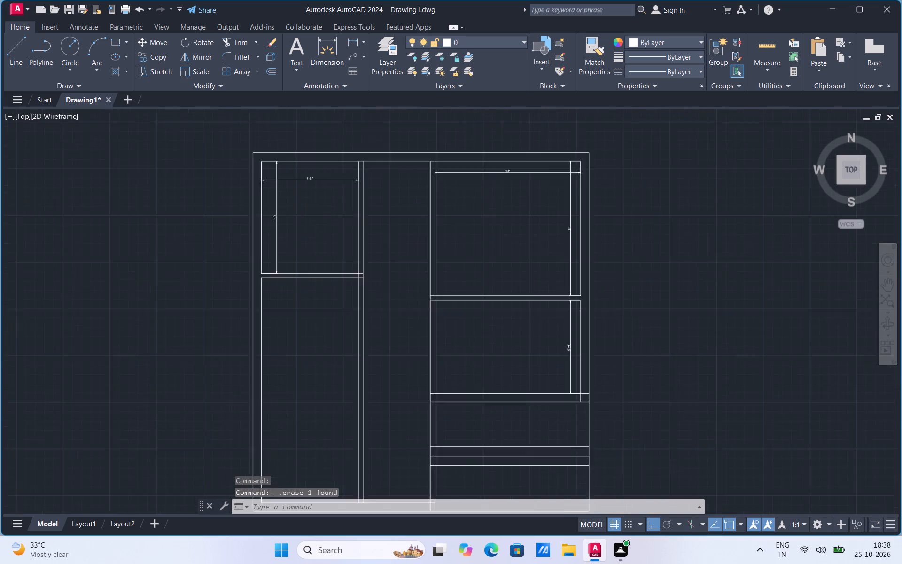
{"action": "scroll", "coordinate": [632, 212], "scroll_direction": "up", "scroll_amount": 1}
{"action": "scroll", "coordinate": [631, 219], "scroll_direction": "down", "scroll_amount": 2}
{"action": "scroll", "coordinate": [464, 357], "scroll_direction": "up", "scroll_amount": 1}
{"action": "left_click", "coordinate": [353, 41]}
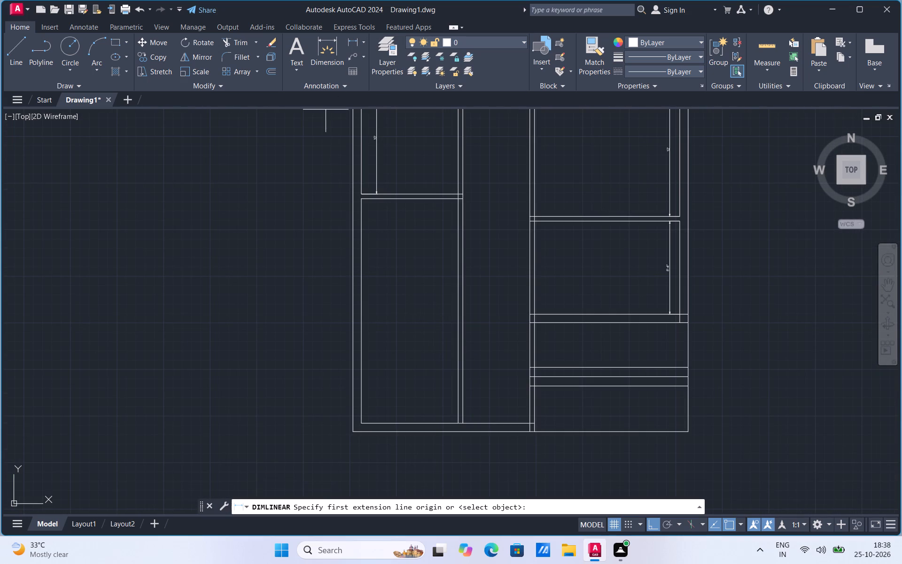
{"action": "scroll", "coordinate": [398, 431], "scroll_direction": "up", "scroll_amount": 2}
{"action": "left_click", "coordinate": [277, 435]}
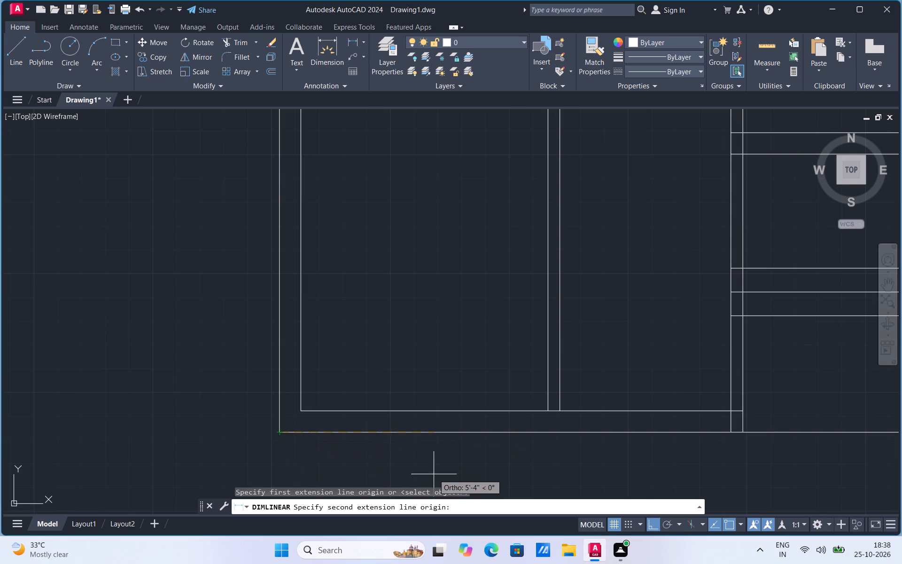
{"action": "scroll", "coordinate": [436, 478], "scroll_direction": "down", "scroll_amount": 2}
{"action": "scroll", "coordinate": [405, 346], "scroll_direction": "down", "scroll_amount": 1}
{"action": "scroll", "coordinate": [382, 174], "scroll_direction": "up", "scroll_amount": 1}
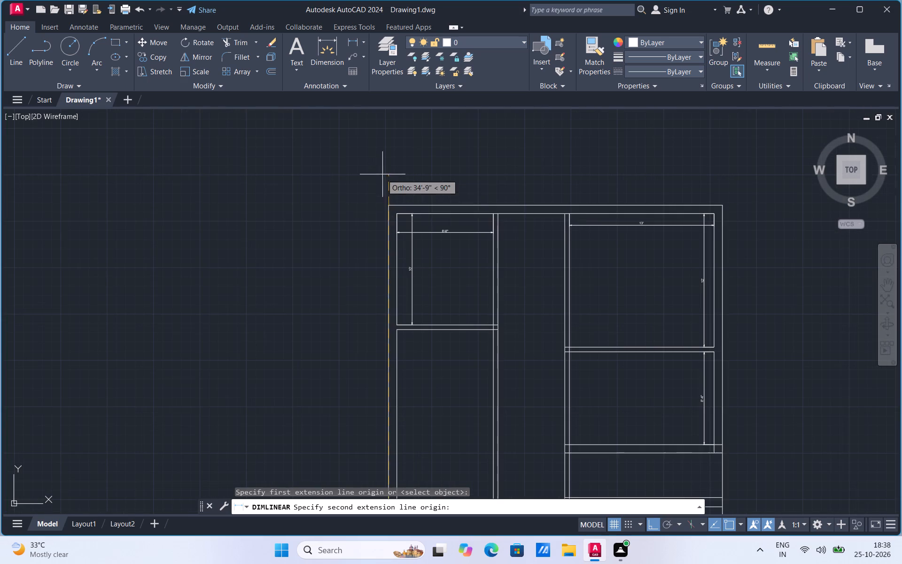
{"action": "left_click", "coordinate": [388, 207]}
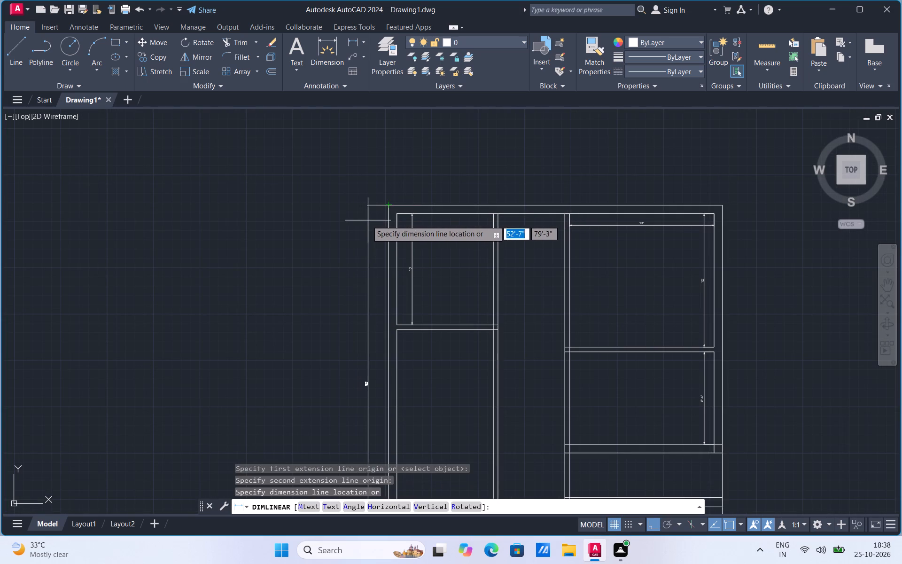
{"action": "left_click", "coordinate": [362, 222]}
Add a horizontal linear dimension for the plan's overall width, placed above the top outer wall.
{"action": "scroll", "coordinate": [364, 373], "scroll_direction": "up", "scroll_amount": 2}
{"action": "scroll", "coordinate": [321, 431], "scroll_direction": "down", "scroll_amount": 2}
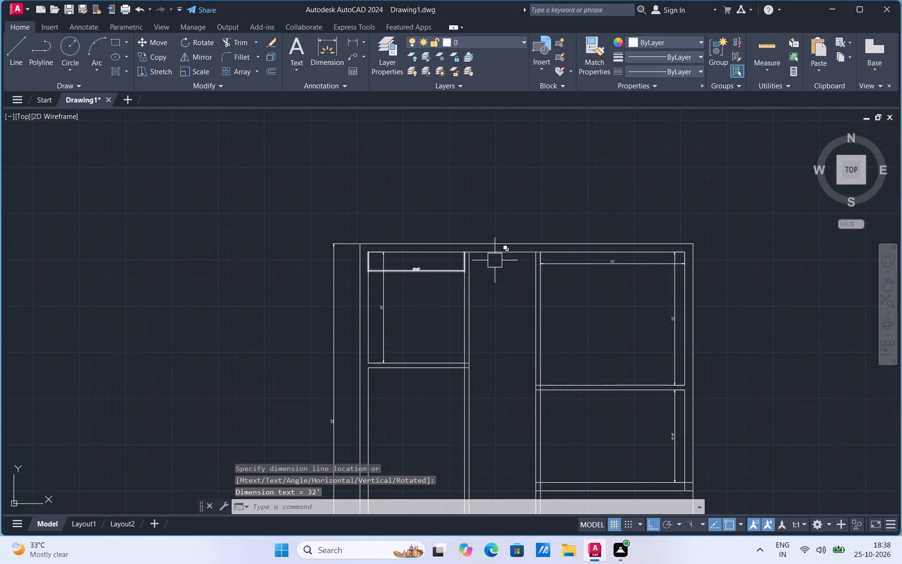
{"action": "scroll", "coordinate": [506, 235], "scroll_direction": "up", "scroll_amount": 1}
{"action": "left_click", "coordinate": [355, 40]}
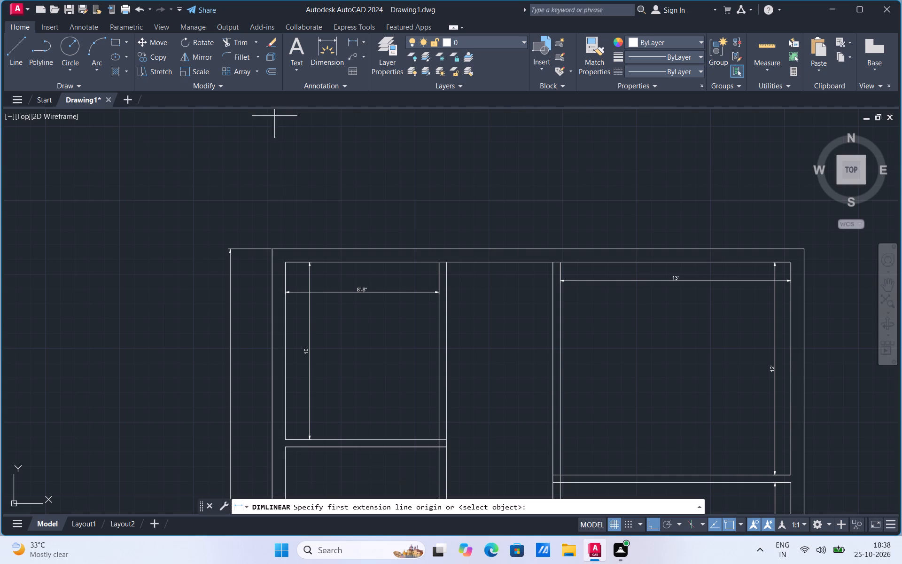
{"action": "left_click", "coordinate": [272, 247]}
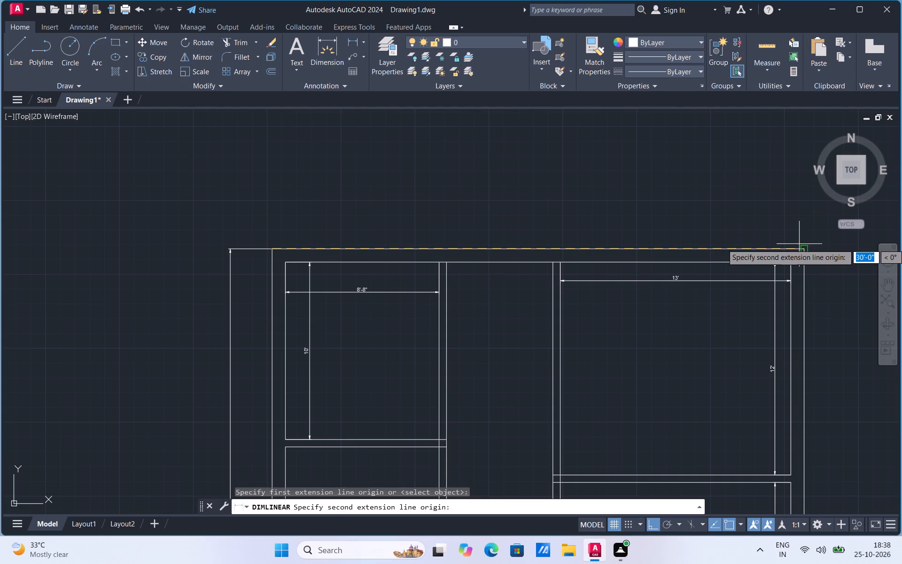
{"action": "left_click", "coordinate": [807, 251]}
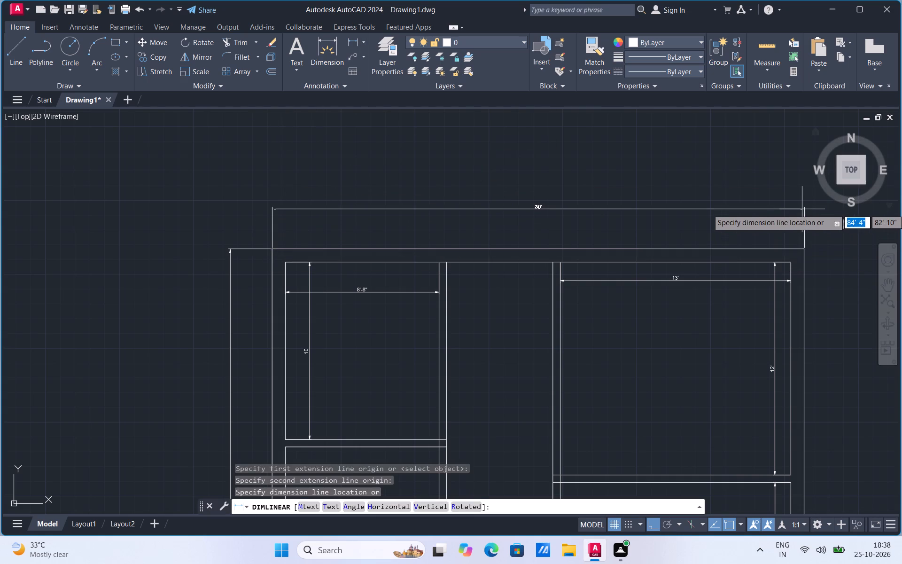
{"action": "left_click", "coordinate": [802, 209]}
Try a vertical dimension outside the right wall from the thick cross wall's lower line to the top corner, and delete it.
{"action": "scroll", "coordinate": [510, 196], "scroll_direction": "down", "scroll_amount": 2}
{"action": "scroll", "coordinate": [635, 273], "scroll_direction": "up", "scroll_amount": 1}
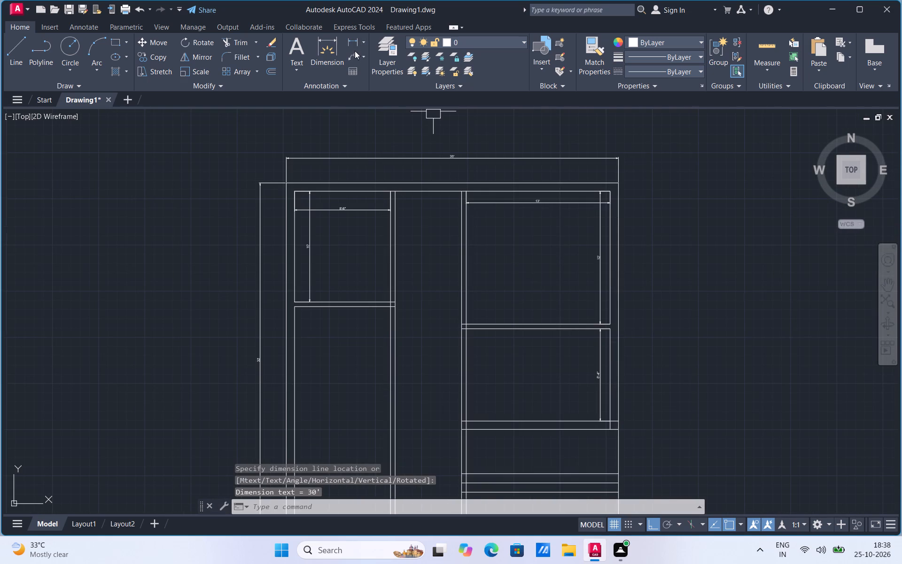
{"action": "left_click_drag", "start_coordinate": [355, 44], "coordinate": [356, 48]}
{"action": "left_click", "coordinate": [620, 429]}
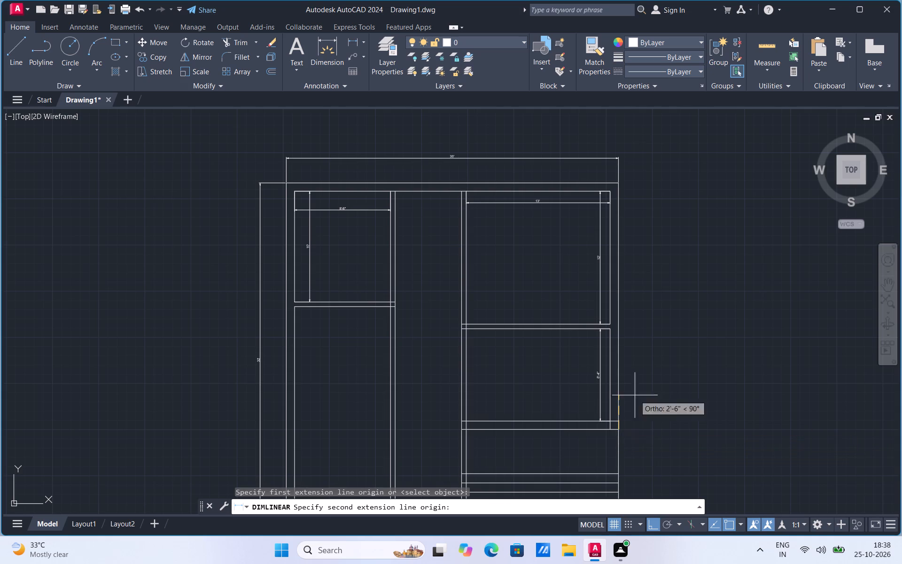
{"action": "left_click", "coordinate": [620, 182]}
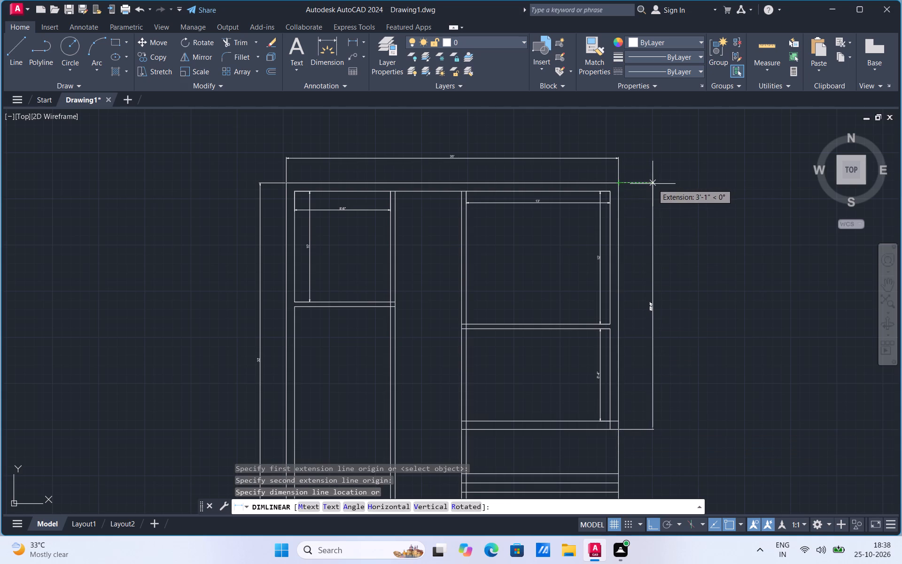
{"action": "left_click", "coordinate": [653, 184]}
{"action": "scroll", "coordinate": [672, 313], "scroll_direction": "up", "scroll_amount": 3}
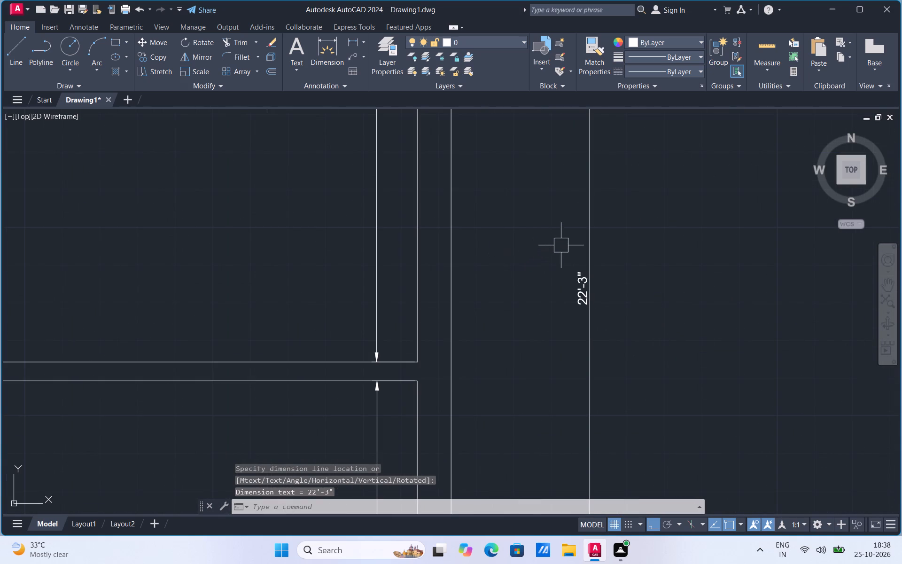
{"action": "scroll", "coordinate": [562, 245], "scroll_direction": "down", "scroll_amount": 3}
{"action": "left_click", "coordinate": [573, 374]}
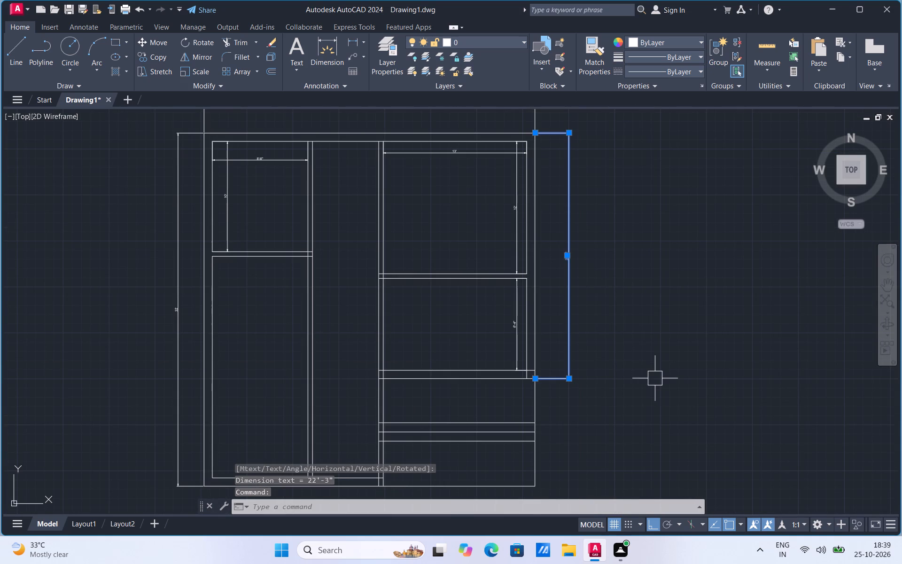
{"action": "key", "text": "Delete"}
Dimension the right side vertically from the uppermost step line to the top outer corner, placed outside the right wall.
{"action": "left_click", "coordinate": [352, 37]}
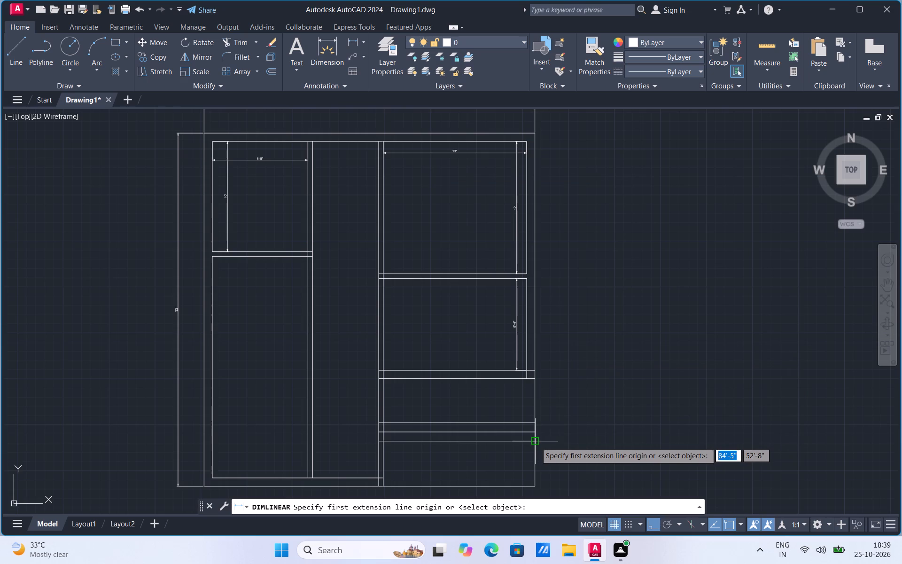
{"action": "left_click", "coordinate": [536, 424]}
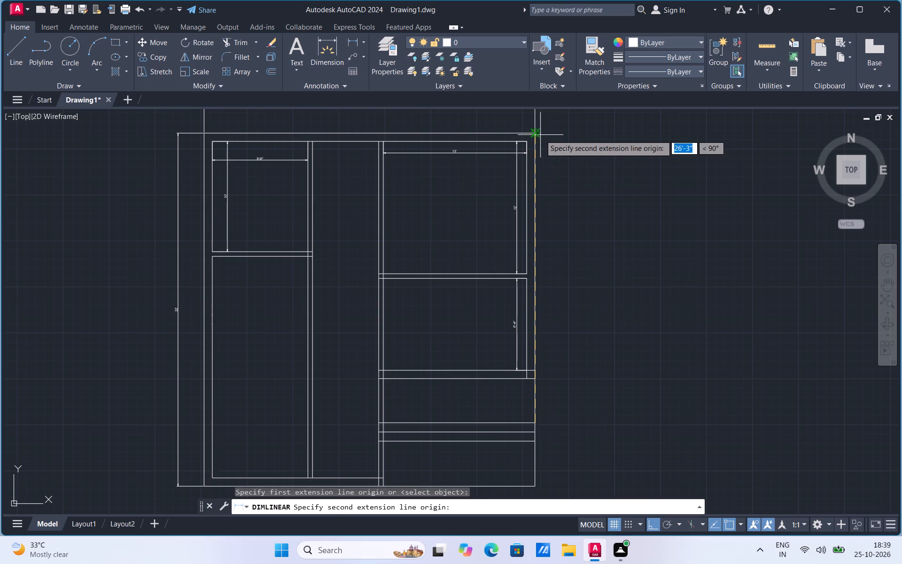
{"action": "left_click", "coordinate": [538, 133]}
{"action": "left_click", "coordinate": [568, 149]}
Add an overall height dimension from the top right to the bottom right outer corner, outside the existing right-side dimension.
{"action": "scroll", "coordinate": [563, 238], "scroll_direction": "up", "scroll_amount": 2}
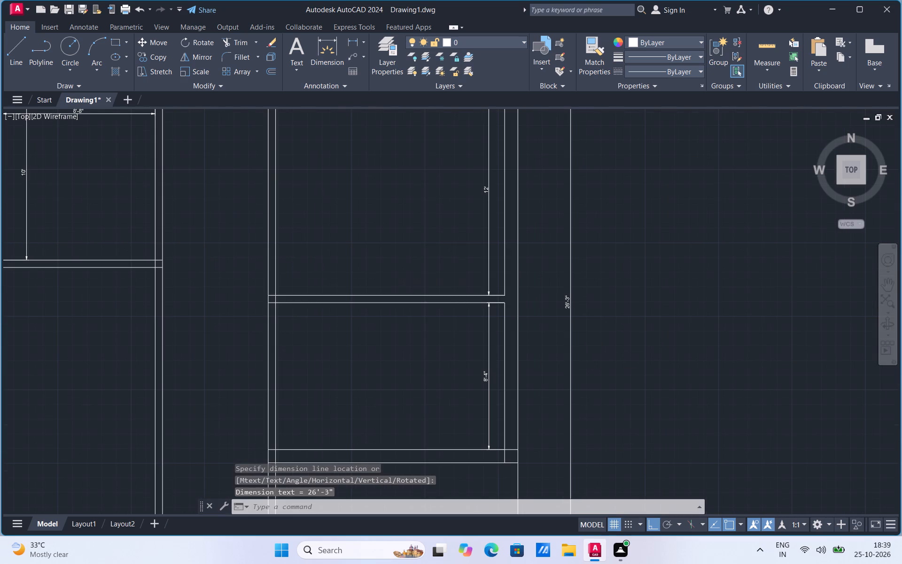
{"action": "scroll", "coordinate": [563, 237], "scroll_direction": "down", "scroll_amount": 2}
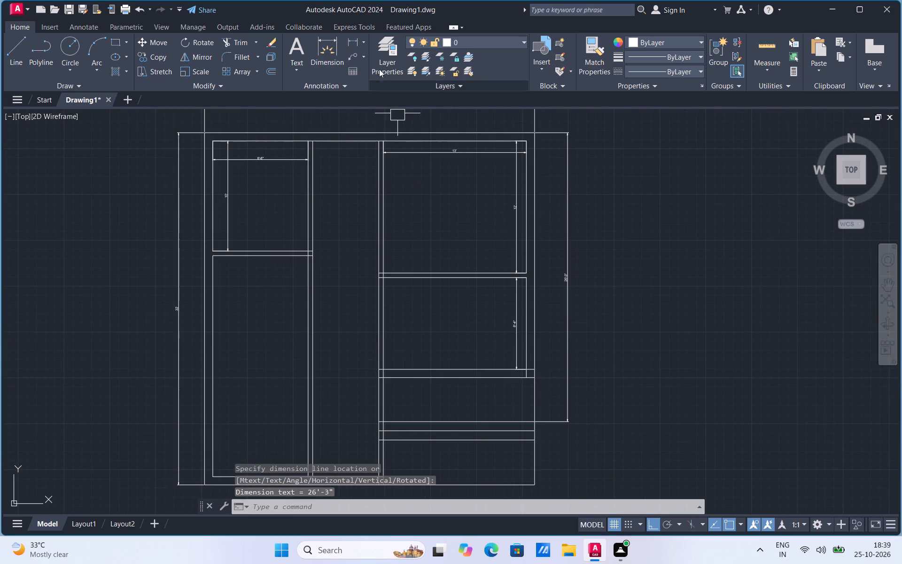
{"action": "left_click", "coordinate": [354, 38]}
{"action": "left_click", "coordinate": [538, 133]}
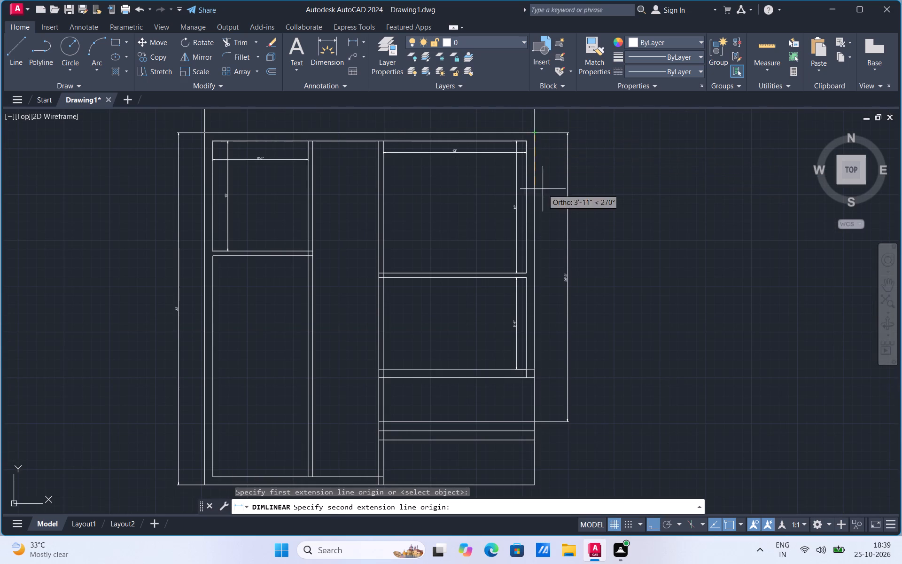
{"action": "scroll", "coordinate": [545, 235], "scroll_direction": "down", "scroll_amount": 1}
{"action": "left_click", "coordinate": [541, 395]}
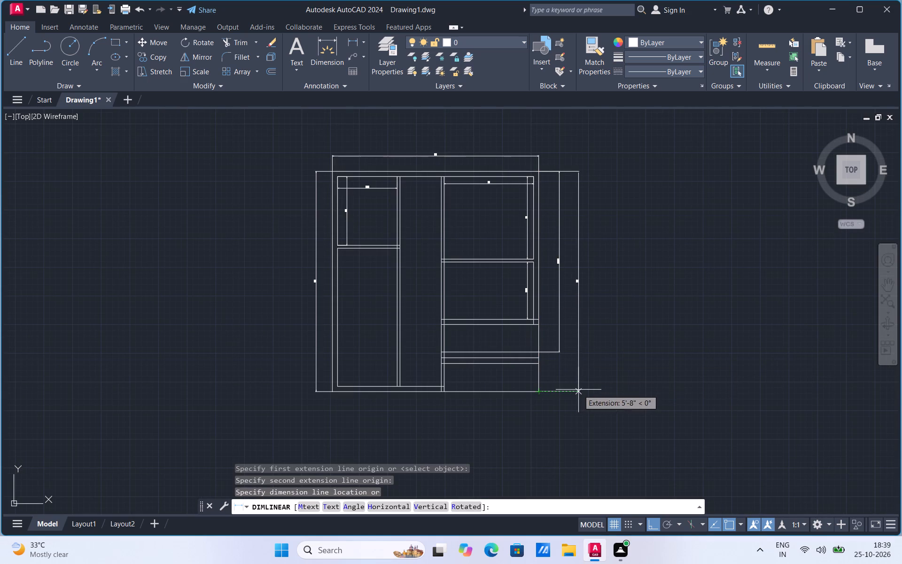
{"action": "left_click", "coordinate": [580, 390]}
Dimension vertically from the uppermost step line's right end to the bottom right corner, roughly in line with the upper partial dimension.
{"action": "scroll", "coordinate": [580, 268], "scroll_direction": "up", "scroll_amount": 3}
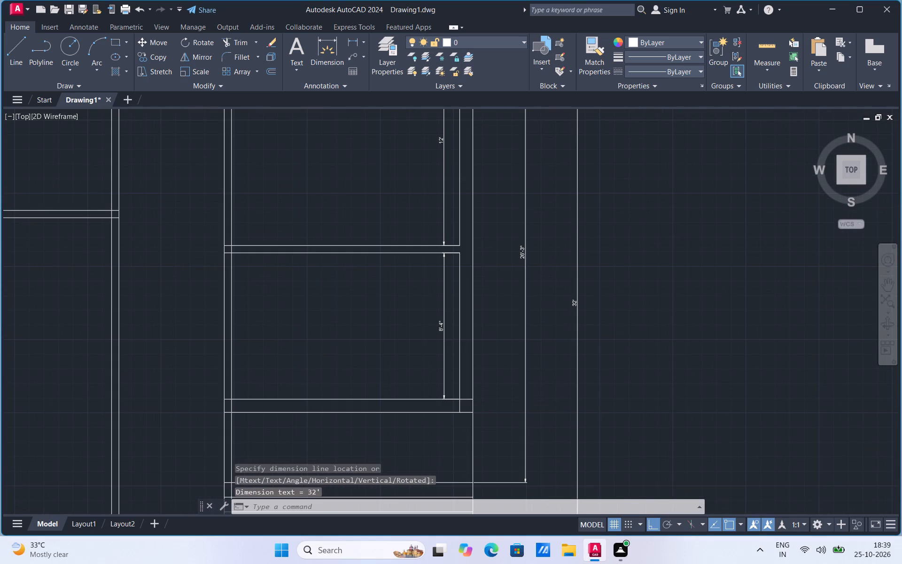
{"action": "scroll", "coordinate": [590, 275], "scroll_direction": "down", "scroll_amount": 2}
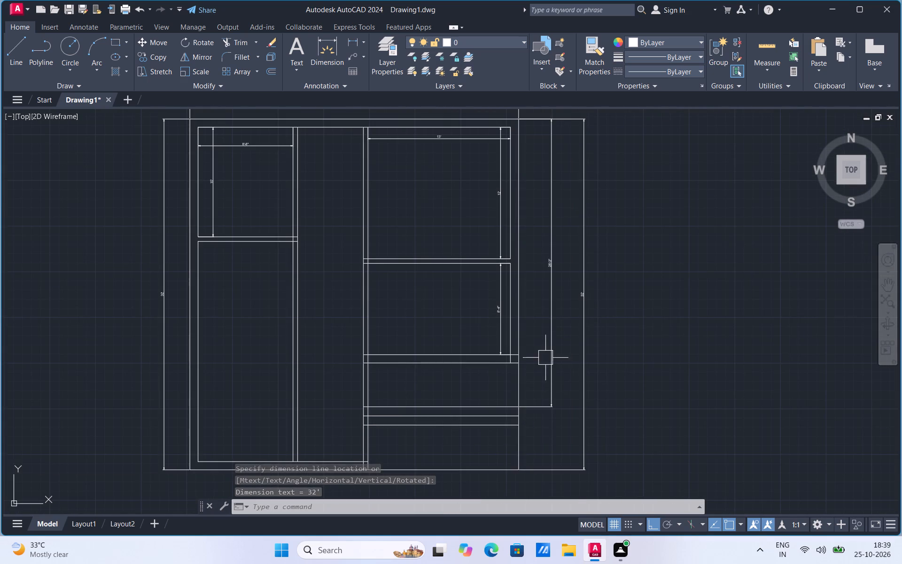
{"action": "scroll", "coordinate": [548, 354], "scroll_direction": "down", "scroll_amount": 1}
{"action": "scroll", "coordinate": [543, 417], "scroll_direction": "up", "scroll_amount": 2}
{"action": "left_click", "coordinate": [350, 43]}
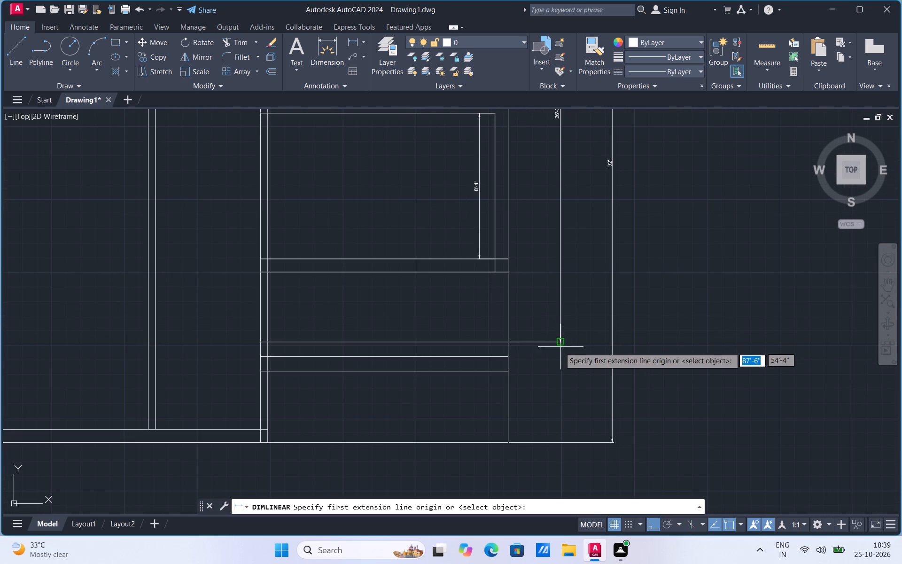
{"action": "left_click", "coordinate": [507, 343]}
{"action": "left_click", "coordinate": [507, 440]}
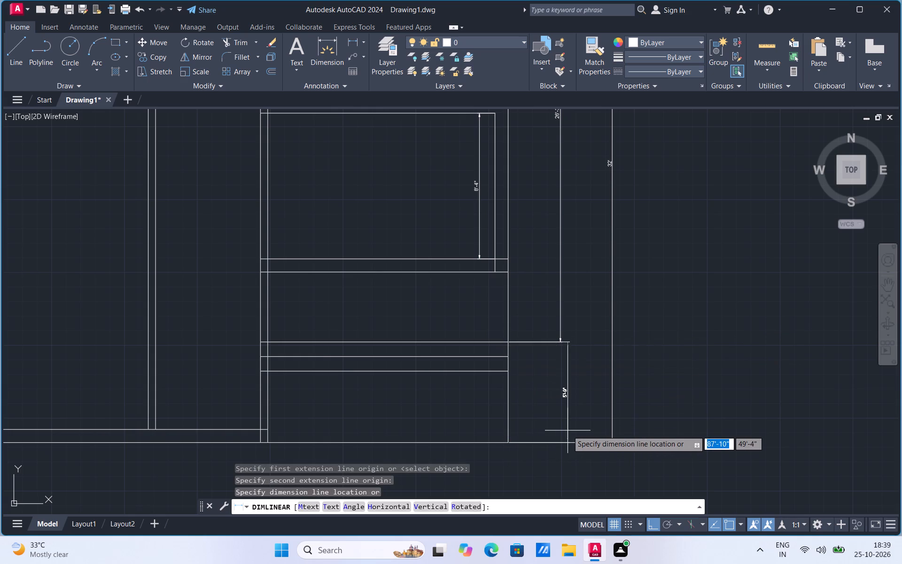
{"action": "left_click", "coordinate": [560, 430]}
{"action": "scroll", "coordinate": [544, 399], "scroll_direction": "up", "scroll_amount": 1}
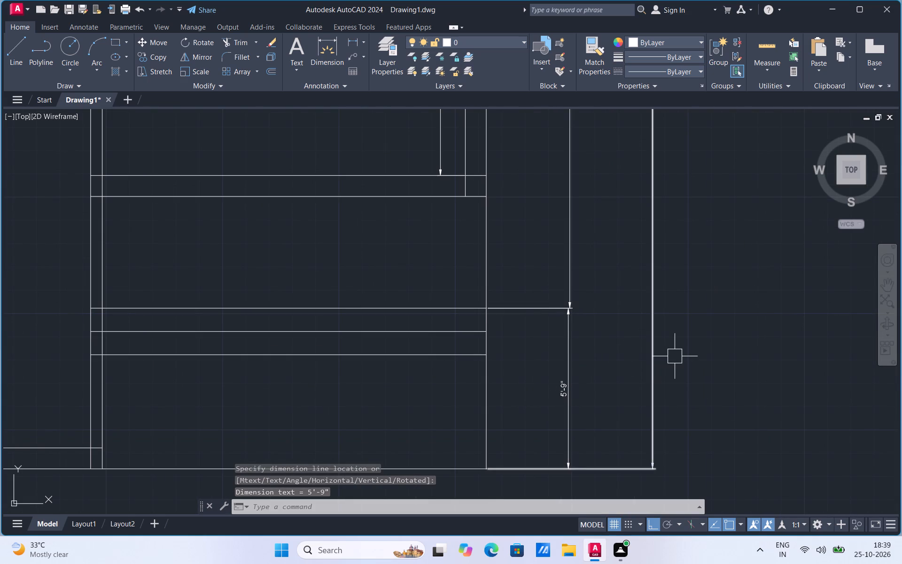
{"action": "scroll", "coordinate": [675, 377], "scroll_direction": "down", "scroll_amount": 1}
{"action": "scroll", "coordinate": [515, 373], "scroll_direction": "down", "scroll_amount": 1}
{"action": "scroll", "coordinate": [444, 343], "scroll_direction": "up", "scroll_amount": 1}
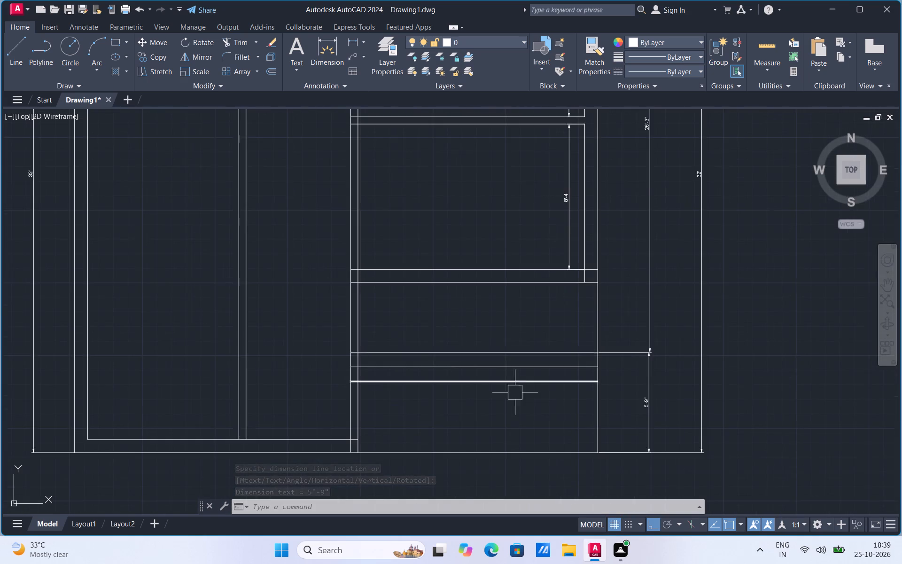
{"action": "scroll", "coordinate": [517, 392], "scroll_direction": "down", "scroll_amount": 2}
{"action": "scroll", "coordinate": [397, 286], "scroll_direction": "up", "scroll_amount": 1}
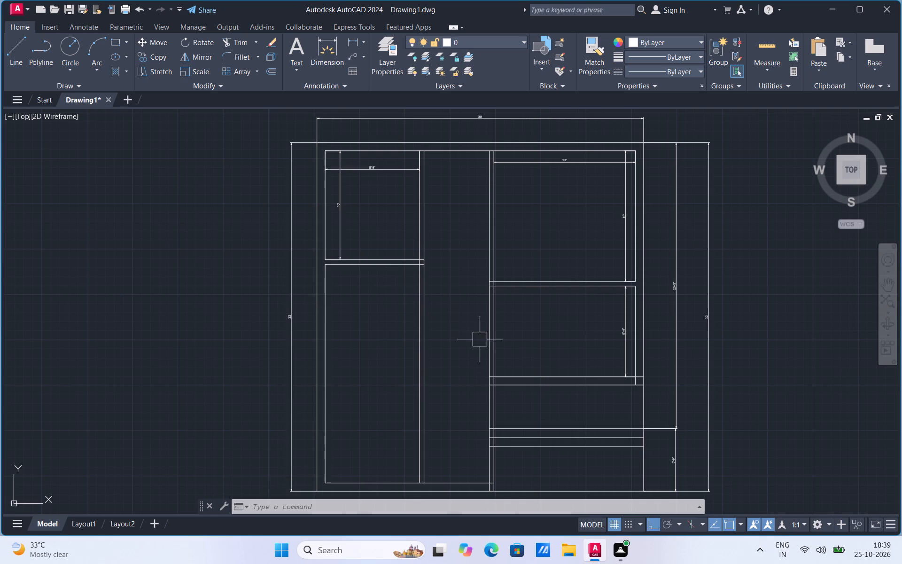
Trim away both vertical partition lines that run below the upper-left room, opening the lower-left area.
{"action": "left_click", "coordinate": [244, 44]}
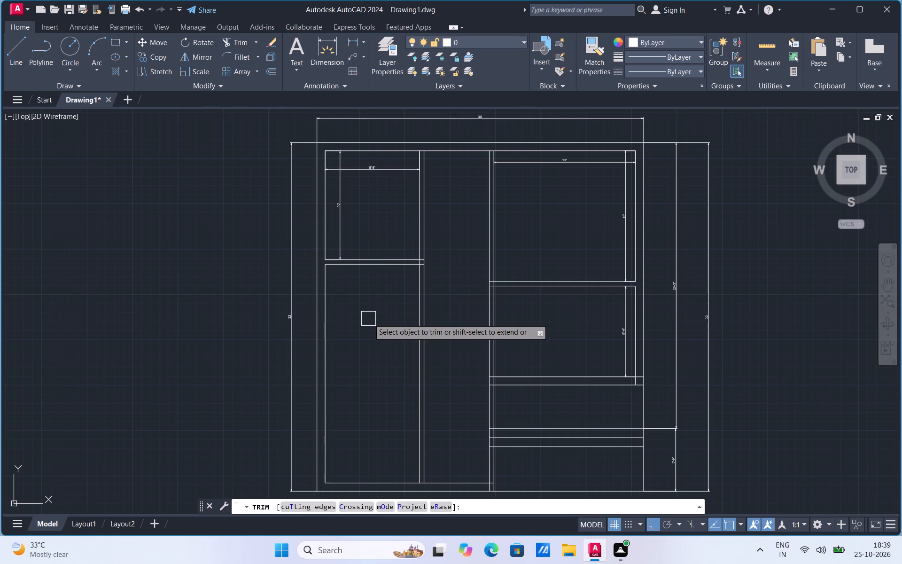
{"action": "left_click_drag", "start_coordinate": [369, 319], "coordinate": [425, 330]}
{"action": "scroll", "coordinate": [429, 314], "scroll_direction": "down", "scroll_amount": 1}
{"action": "scroll", "coordinate": [408, 394], "scroll_direction": "up", "scroll_amount": 1}
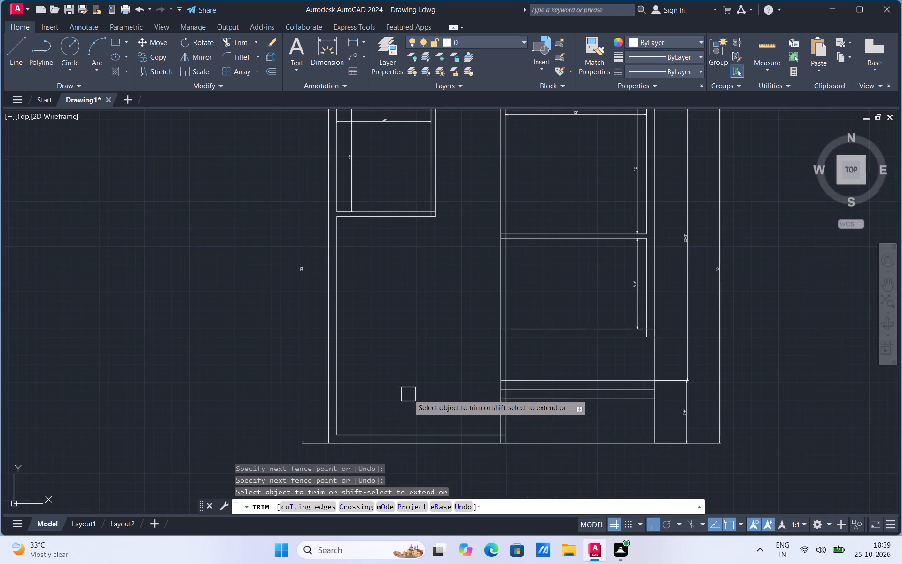
{"action": "key", "text": "Escape"}
Copy the bottom wall's inner line 10' upward from its left end.
{"action": "left_click", "coordinate": [373, 431]}
{"action": "right_click", "coordinate": [373, 431]}
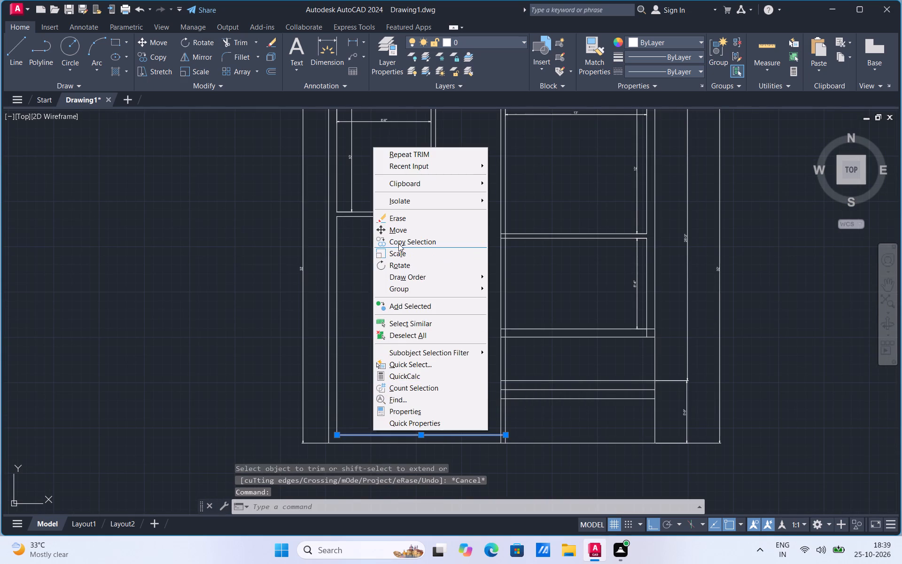
{"action": "left_click", "coordinate": [398, 243]}
{"action": "left_click", "coordinate": [339, 436]}
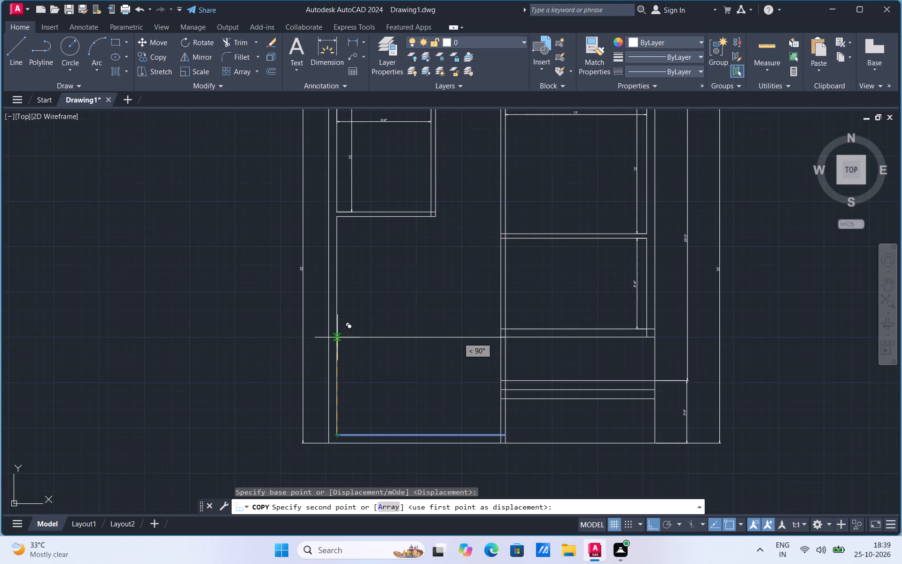
{"action": "type", "text": "10'"}
{"action": "key", "text": "Return"}
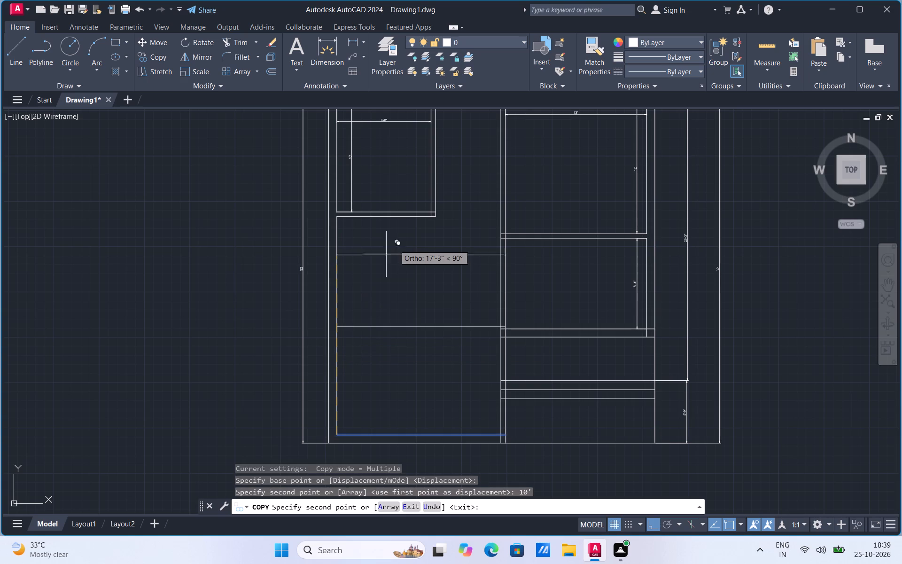
{"action": "key", "text": "Escape"}
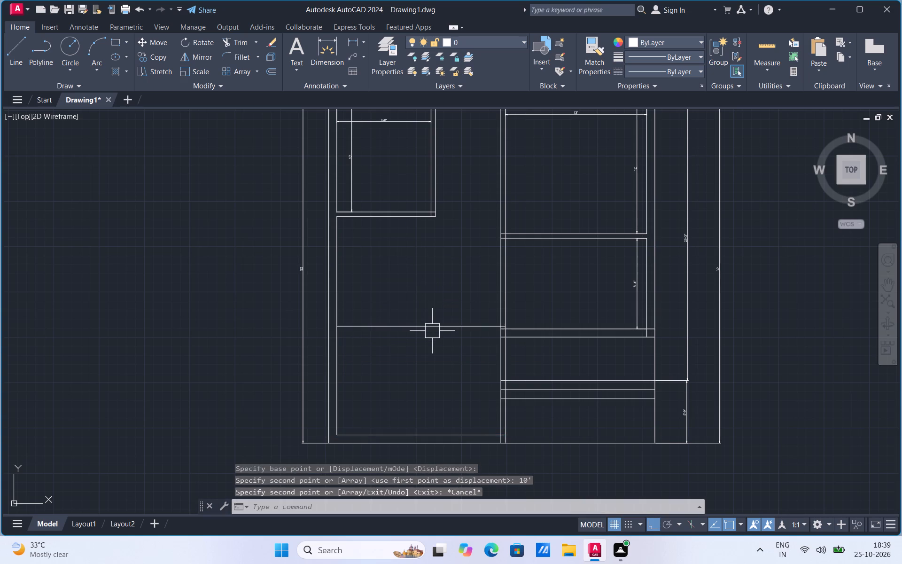
Copy the new horizontal line 5" upward to form the partition's second face.
{"action": "left_click", "coordinate": [432, 330]}
{"action": "right_click", "coordinate": [432, 330]}
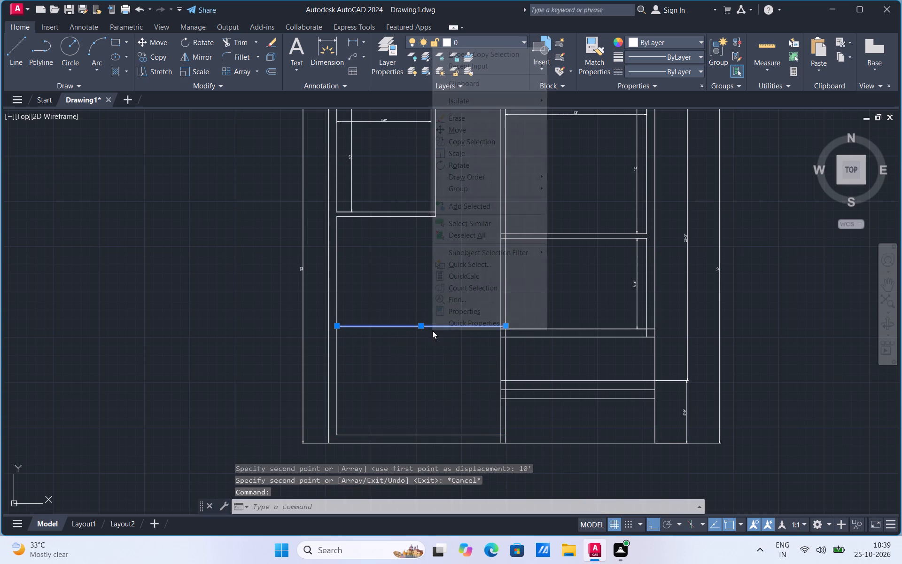
{"action": "left_click", "coordinate": [454, 142]}
{"action": "left_click", "coordinate": [336, 327]}
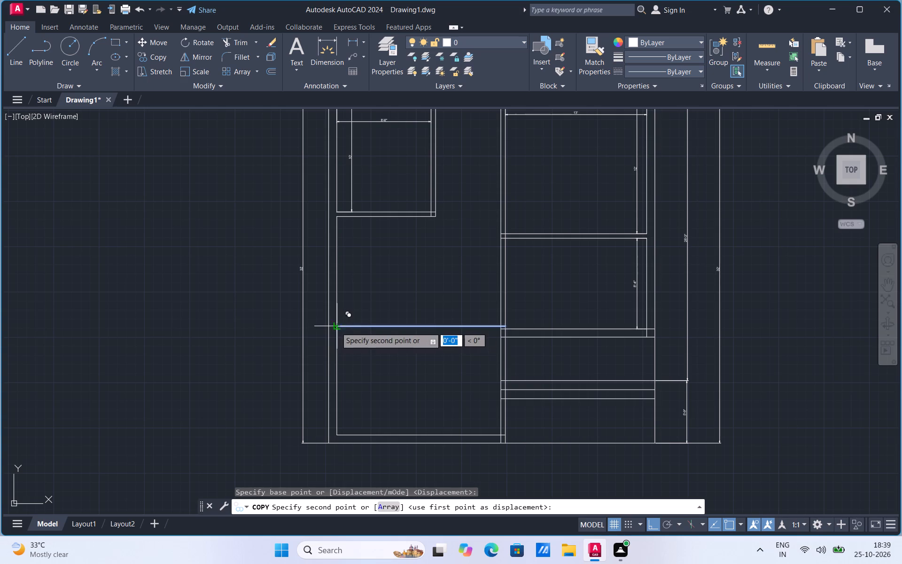
{"action": "key", "text": "5"}
{"action": "key", "text": "Return"}
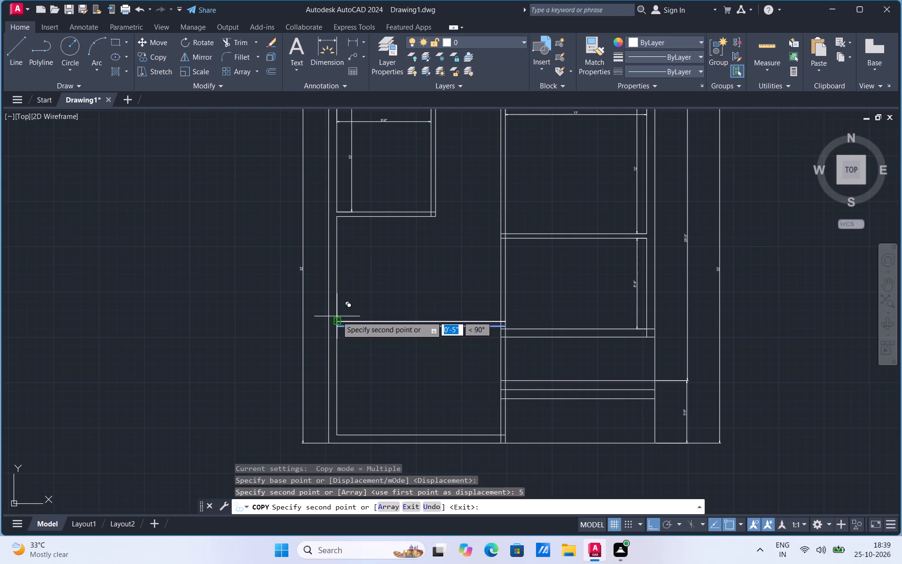
{"action": "key", "text": "Escape"}
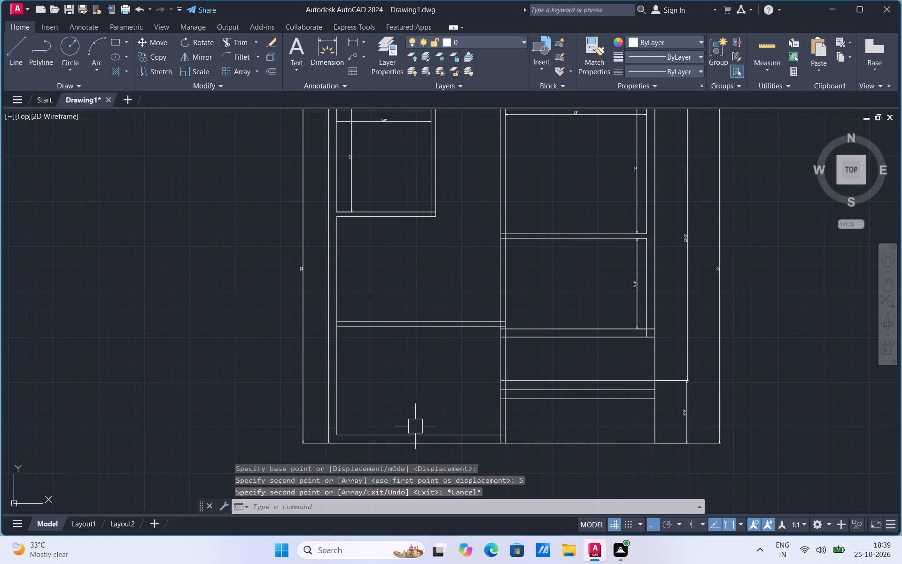
Trim the left wall's inner line between the two faces of the new horizontal partition.
{"action": "scroll", "coordinate": [414, 426], "scroll_direction": "up", "scroll_amount": 1}
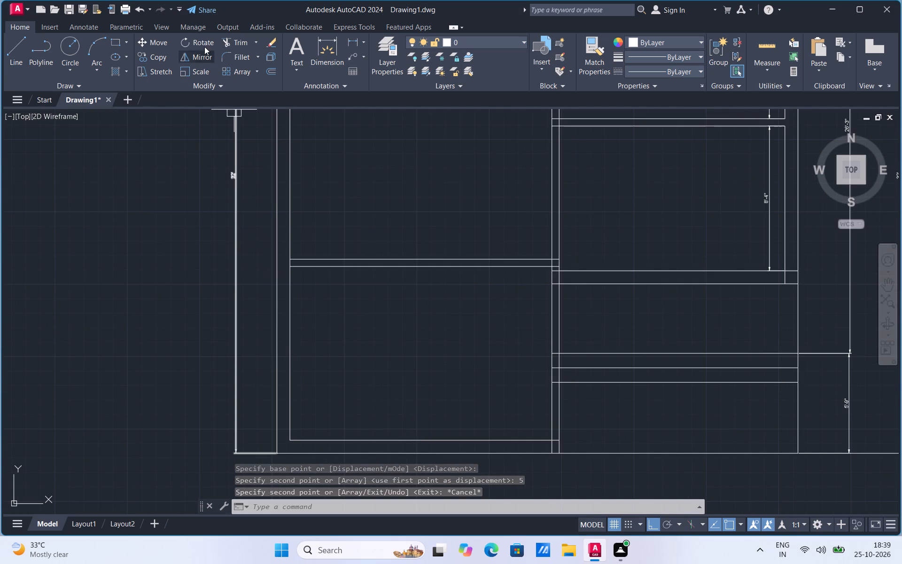
{"action": "left_click", "coordinate": [236, 42]}
{"action": "scroll", "coordinate": [291, 273], "scroll_direction": "up", "scroll_amount": 2}
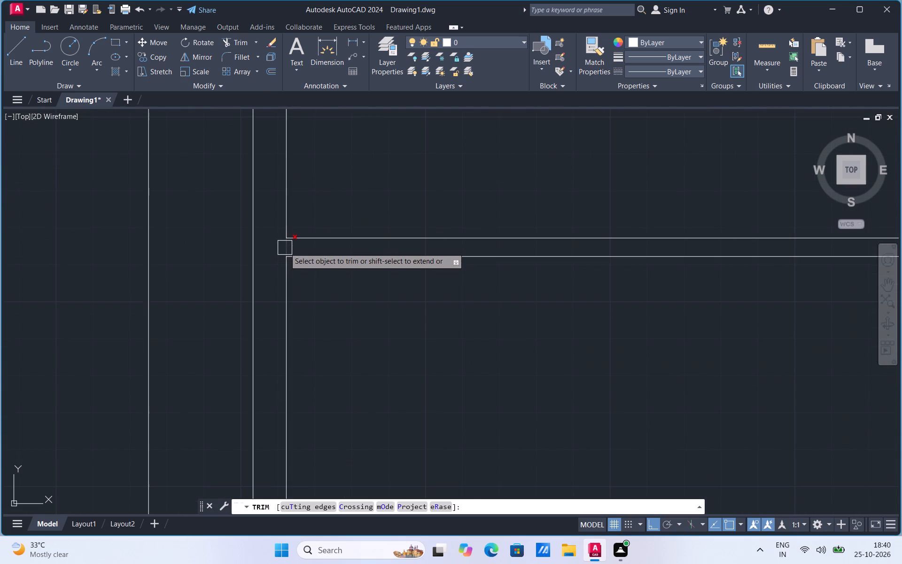
{"action": "left_click", "coordinate": [285, 248]}
{"action": "key", "text": "Escape"}
Copy the lower-left room's left inner wall line 5'2" to the right.
{"action": "left_click", "coordinate": [288, 327]}
{"action": "right_click", "coordinate": [288, 327]}
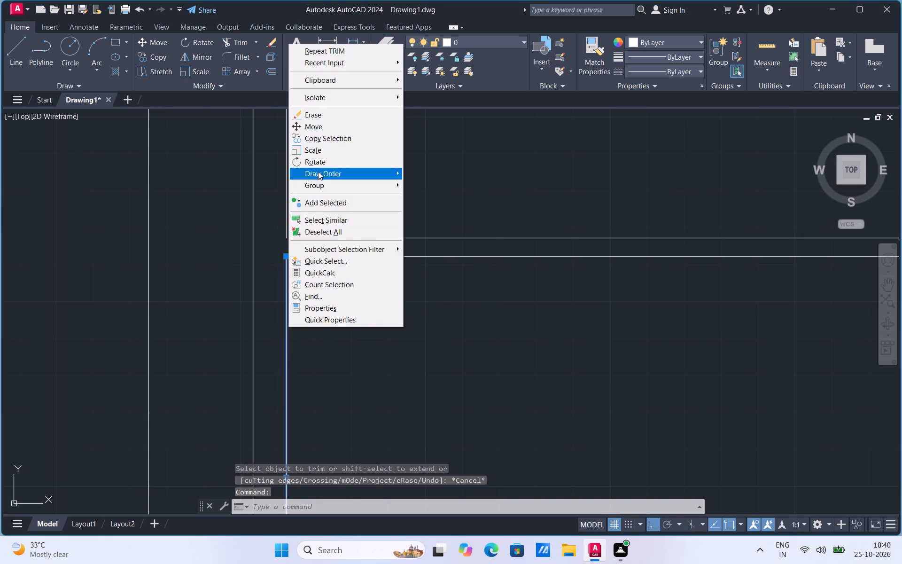
{"action": "left_click", "coordinate": [317, 138]}
{"action": "scroll", "coordinate": [313, 187], "scroll_direction": "down", "scroll_amount": 1}
{"action": "scroll", "coordinate": [313, 290], "scroll_direction": "down", "scroll_amount": 2}
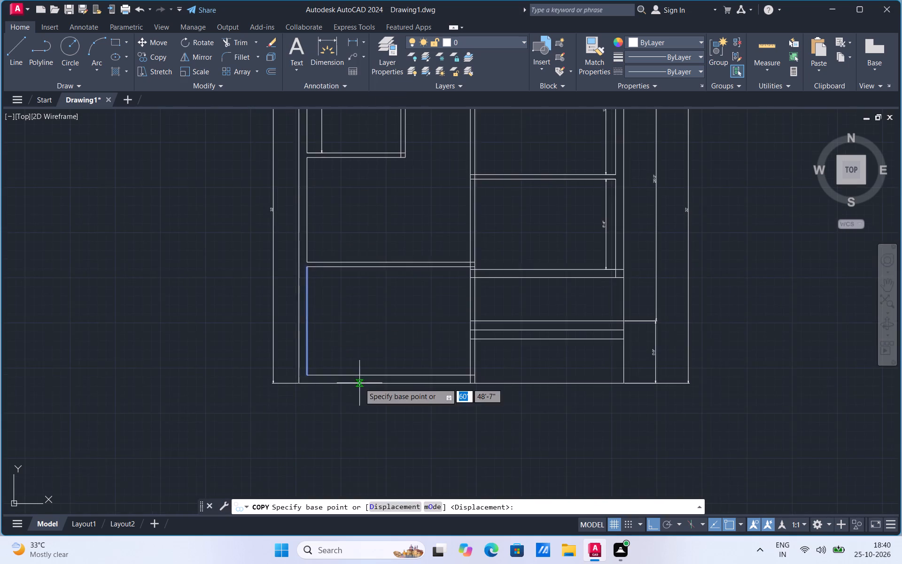
{"action": "scroll", "coordinate": [359, 383], "scroll_direction": "up", "scroll_amount": 2}
{"action": "left_click", "coordinate": [225, 366]}
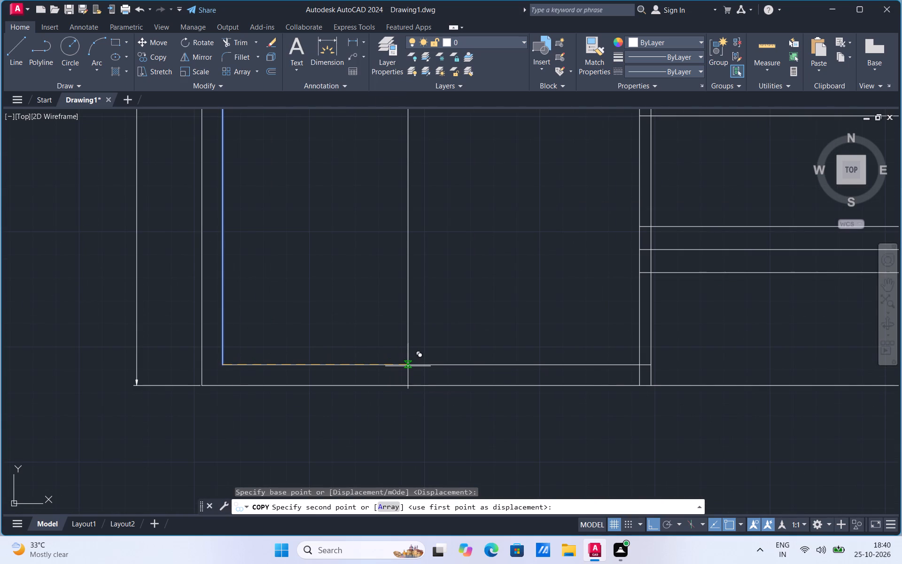
{"action": "type", "text": "5/"}
{"action": "key", "text": "BackSpace"}
{"action": "key", "text": "apostrophe"}
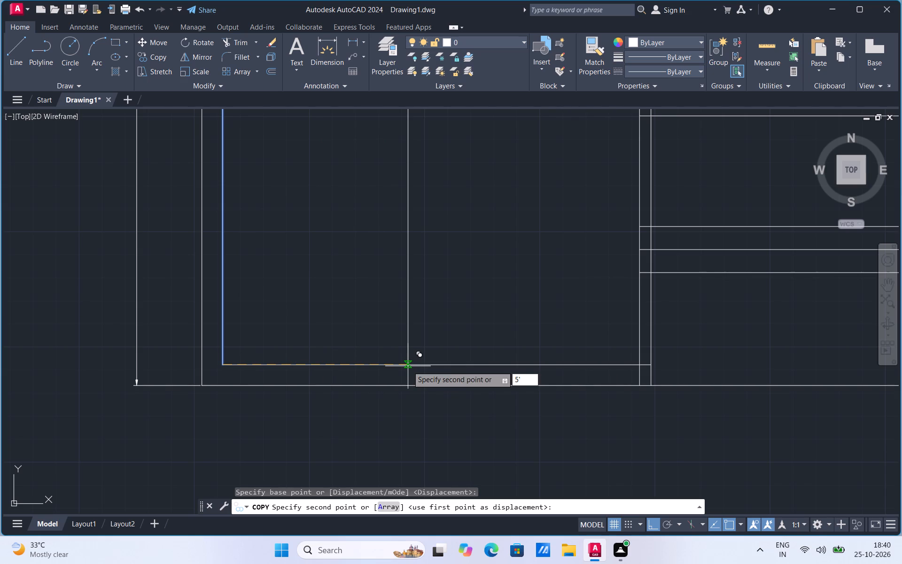
{"action": "type", "text": "2\""}
{"action": "key", "text": "Return"}
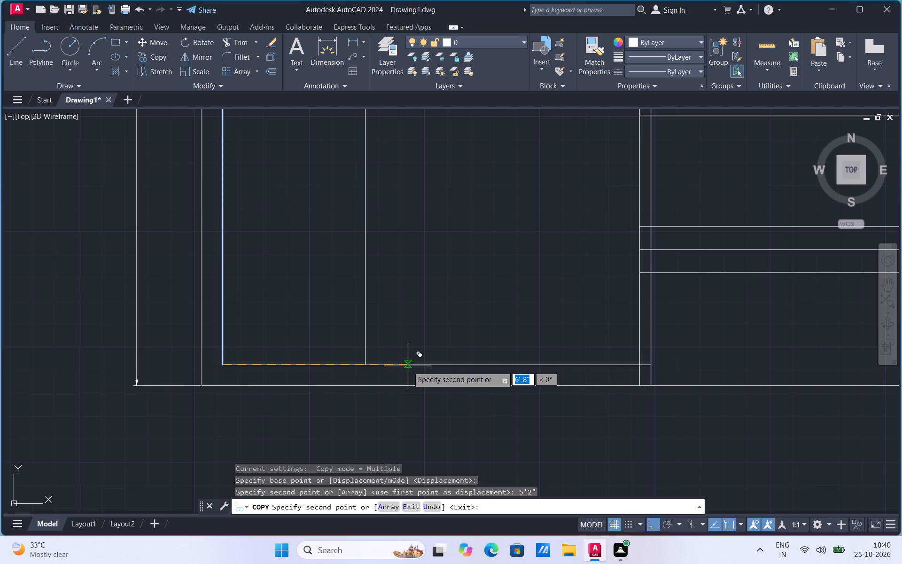
{"action": "key", "text": "Escape"}
Copy the new vertical line 5" to the right to form the partition's second face.
{"action": "left_click", "coordinate": [364, 303]}
{"action": "right_click", "coordinate": [364, 303]}
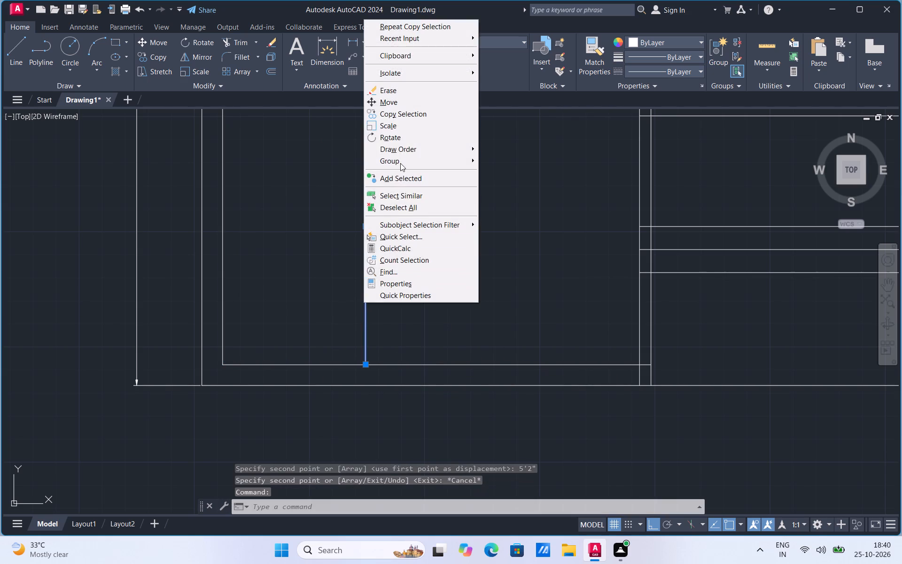
{"action": "left_click", "coordinate": [408, 115]}
{"action": "left_click", "coordinate": [365, 366]}
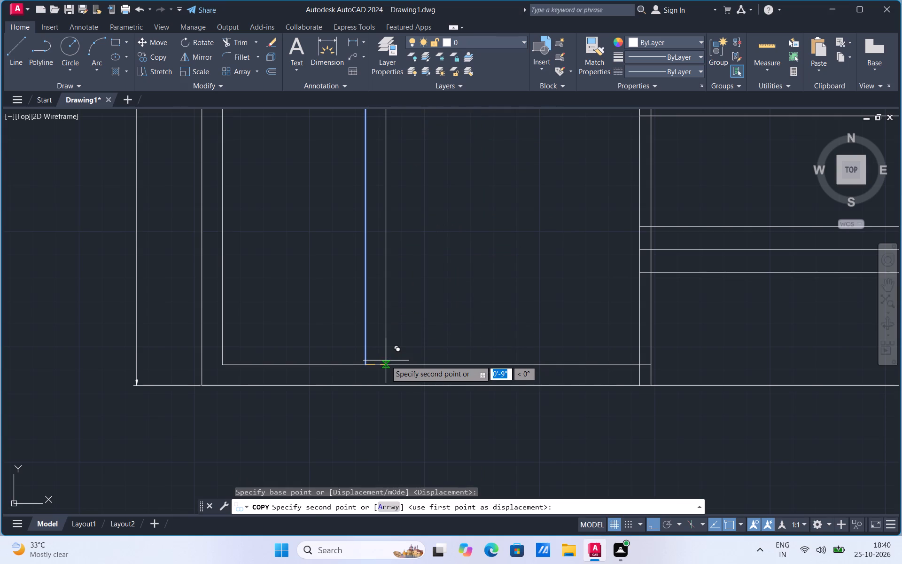
{"action": "key", "text": "5"}
{"action": "key", "text": "Return"}
{"action": "key", "text": "Escape"}
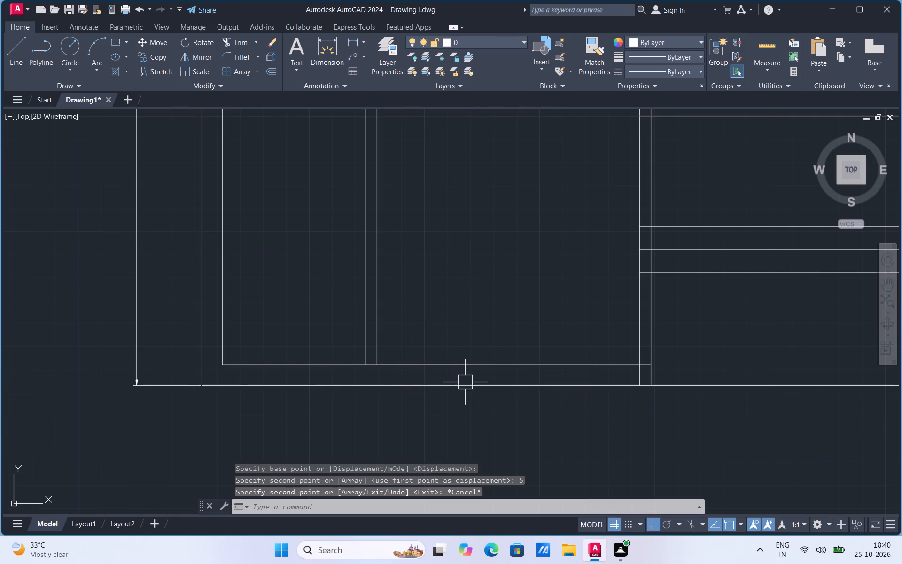
Extend both new vertical partition lines up to the horizontal partition's upper face and down to the outer bottom wall line.
{"action": "scroll", "coordinate": [470, 413], "scroll_direction": "down", "scroll_amount": 1}
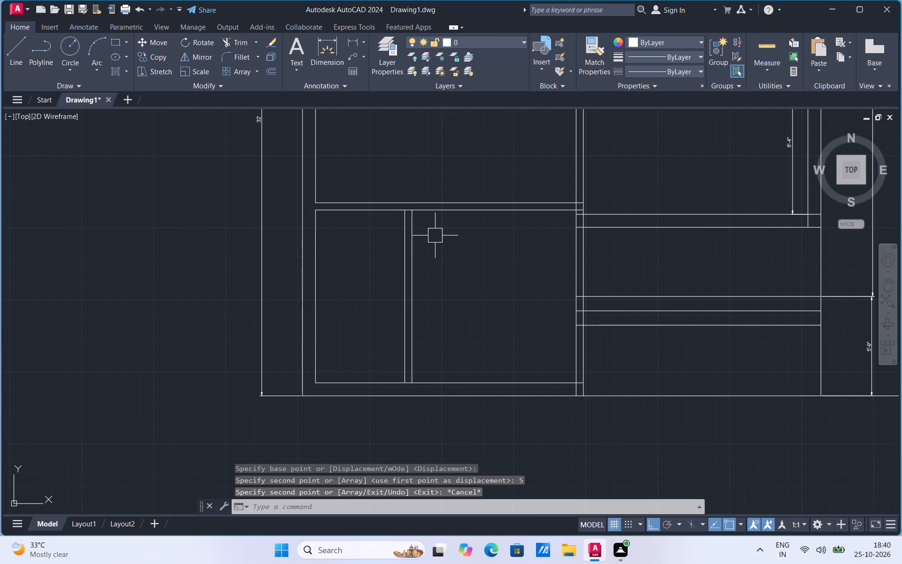
{"action": "type", "text": "ex"}
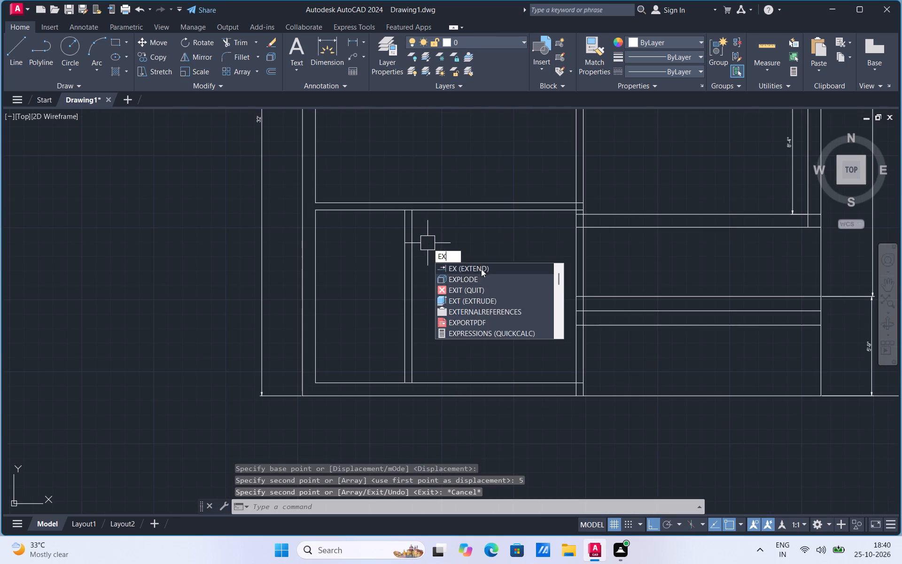
{"action": "left_click", "coordinate": [481, 268]}
{"action": "left_click", "coordinate": [412, 251]}
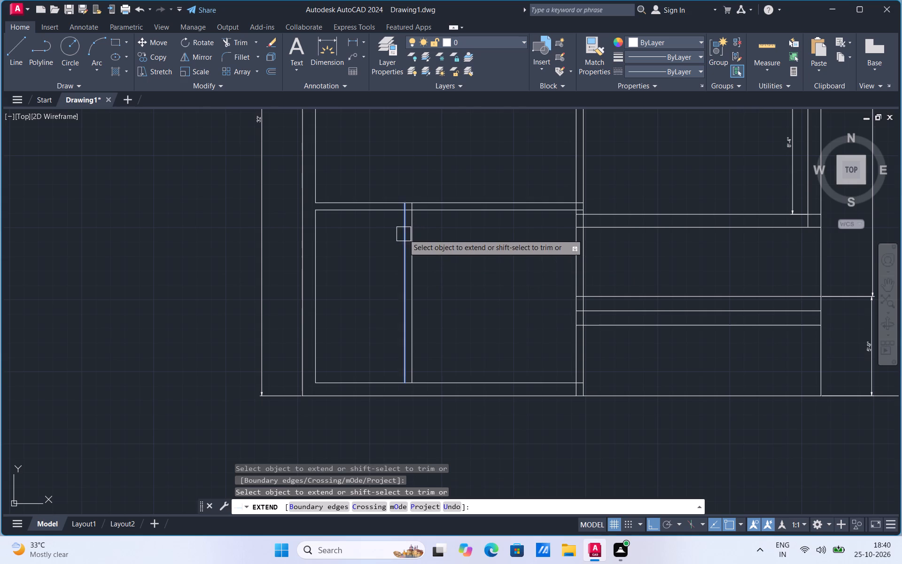
{"action": "left_click", "coordinate": [404, 234]}
{"action": "left_click", "coordinate": [418, 354]}
{"action": "left_click", "coordinate": [401, 366]}
{"action": "scroll", "coordinate": [479, 338], "scroll_direction": "down", "scroll_amount": 1}
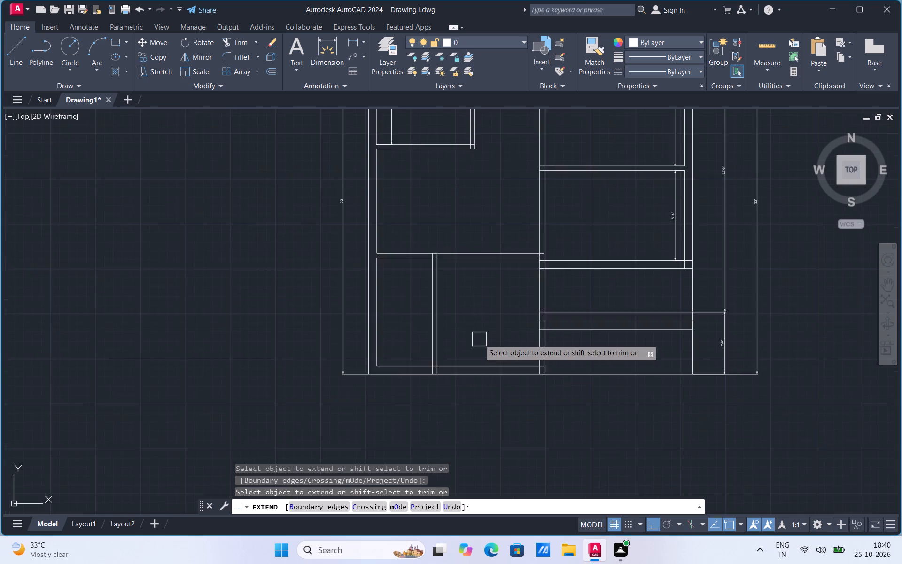
{"action": "scroll", "coordinate": [479, 339], "scroll_direction": "down", "scroll_amount": 1}
{"action": "scroll", "coordinate": [450, 272], "scroll_direction": "up", "scroll_amount": 1}
{"action": "key", "text": "Escape"}
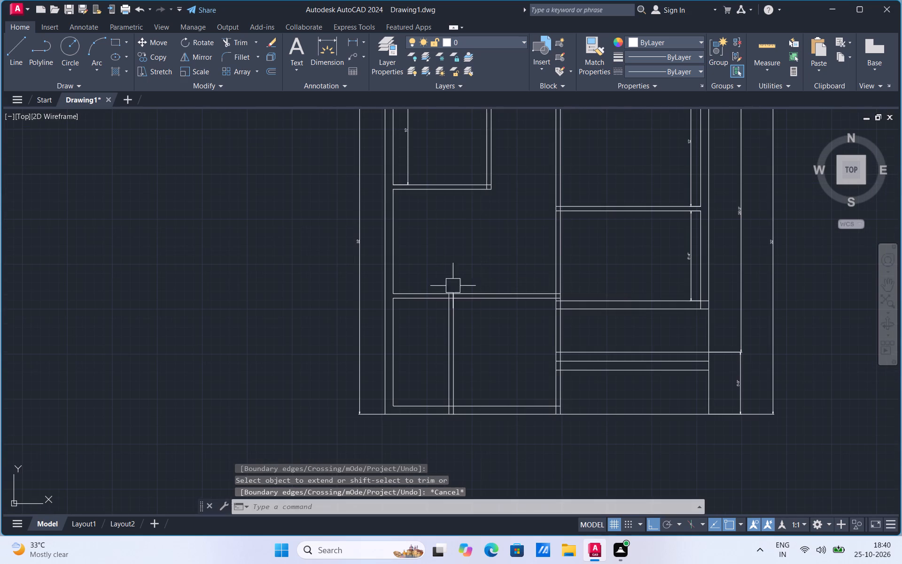
Dimension the narrow lower-left room's inner width horizontally, placing the dimension just above the bottom wall.
{"action": "scroll", "coordinate": [470, 338], "scroll_direction": "up", "scroll_amount": 1}
{"action": "scroll", "coordinate": [447, 263], "scroll_direction": "up", "scroll_amount": 1}
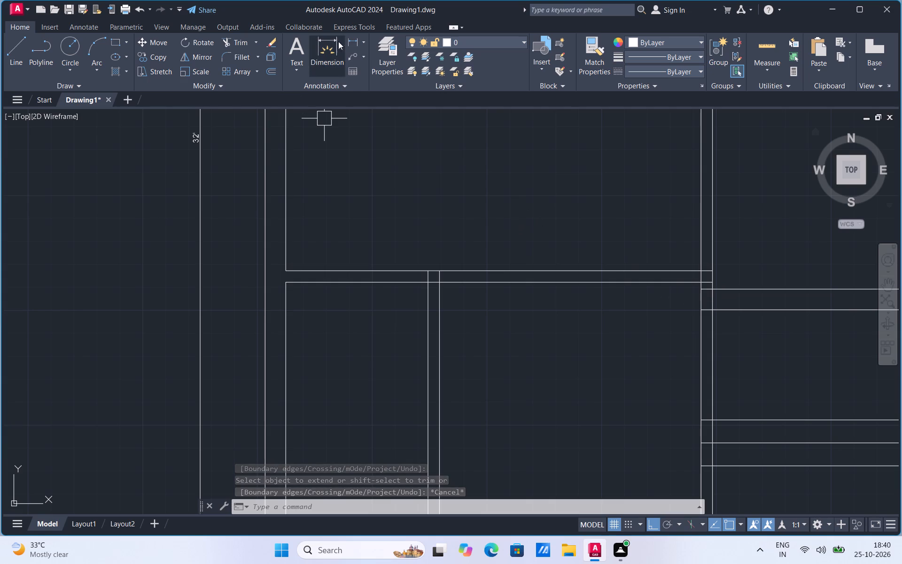
{"action": "left_click", "coordinate": [355, 41]}
{"action": "scroll", "coordinate": [424, 312], "scroll_direction": "down", "scroll_amount": 2}
{"action": "scroll", "coordinate": [466, 332], "scroll_direction": "down", "scroll_amount": 1}
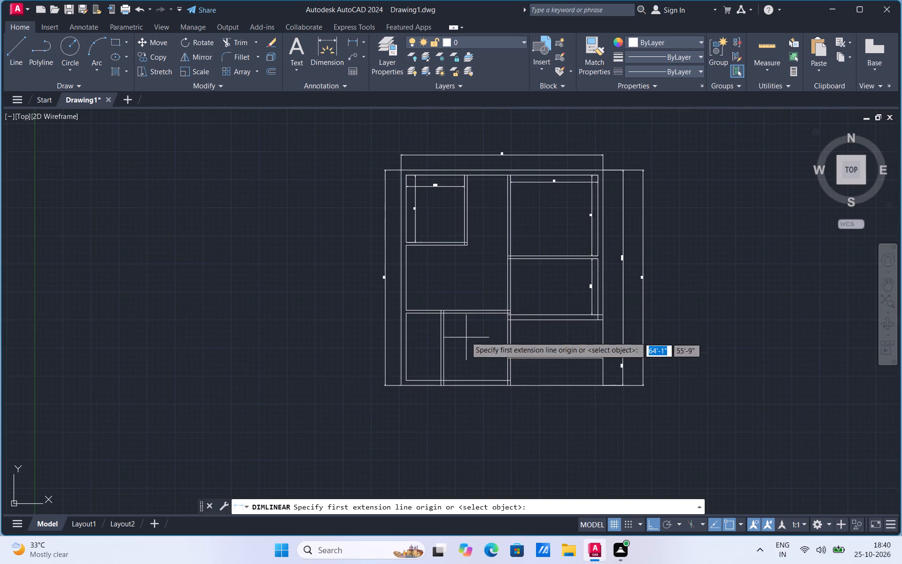
{"action": "scroll", "coordinate": [529, 206], "scroll_direction": "up", "scroll_amount": 2}
{"action": "scroll", "coordinate": [511, 200], "scroll_direction": "down", "scroll_amount": 1}
{"action": "scroll", "coordinate": [397, 447], "scroll_direction": "up", "scroll_amount": 1}
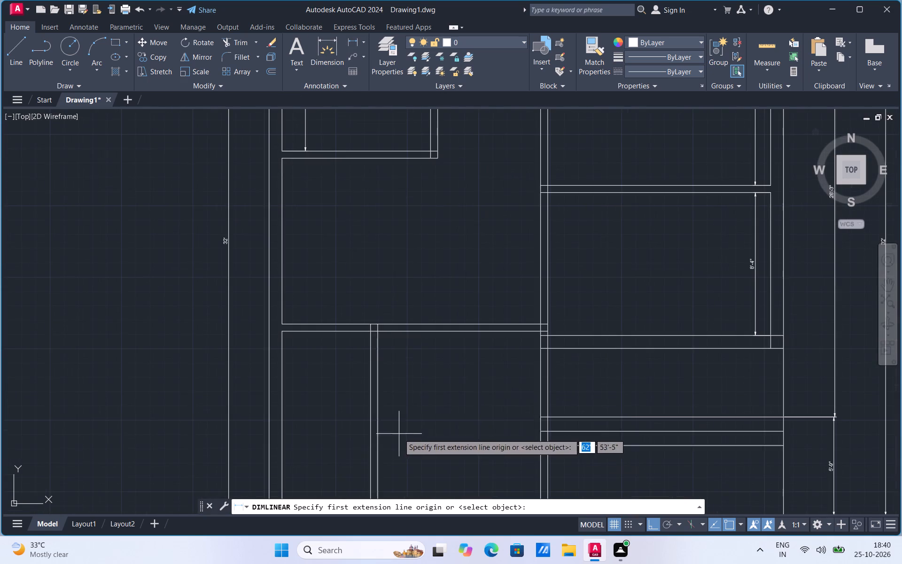
{"action": "scroll", "coordinate": [423, 356], "scroll_direction": "down", "scroll_amount": 1}
{"action": "scroll", "coordinate": [349, 442], "scroll_direction": "up", "scroll_amount": 2}
{"action": "left_click", "coordinate": [311, 457]}
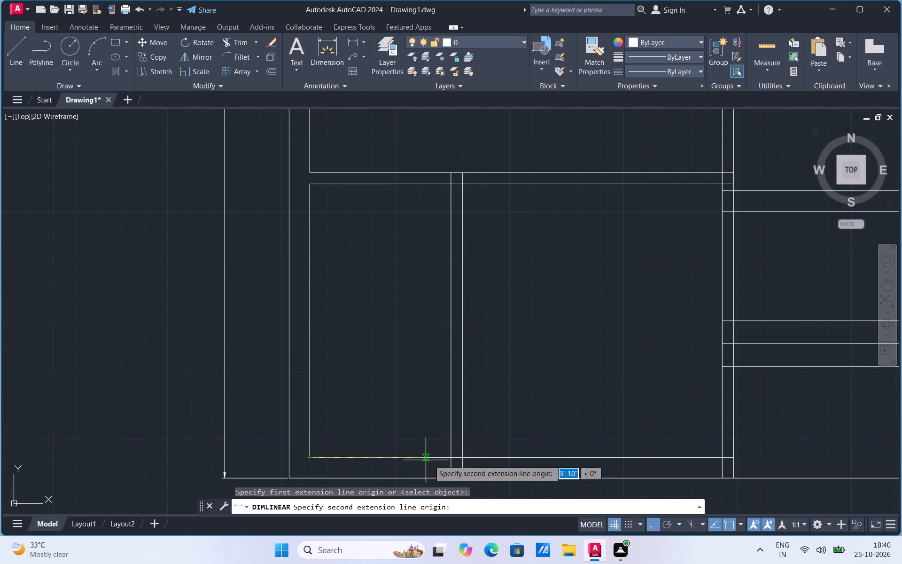
{"action": "left_click", "coordinate": [451, 458]}
{"action": "left_click", "coordinate": [446, 431]}
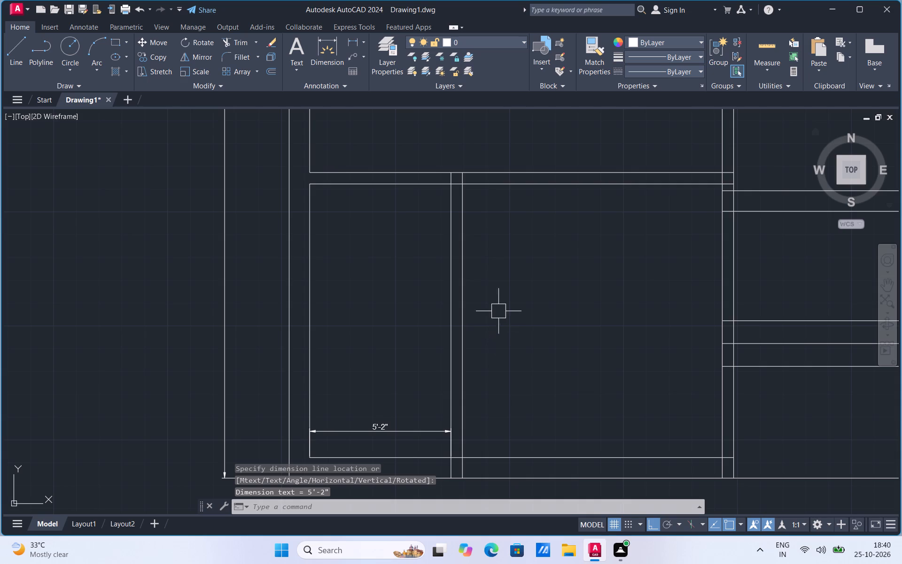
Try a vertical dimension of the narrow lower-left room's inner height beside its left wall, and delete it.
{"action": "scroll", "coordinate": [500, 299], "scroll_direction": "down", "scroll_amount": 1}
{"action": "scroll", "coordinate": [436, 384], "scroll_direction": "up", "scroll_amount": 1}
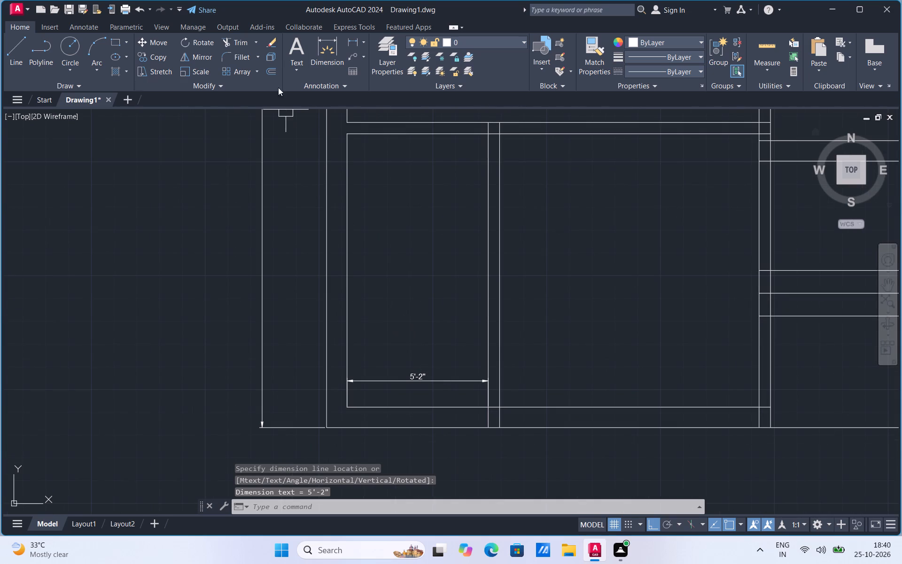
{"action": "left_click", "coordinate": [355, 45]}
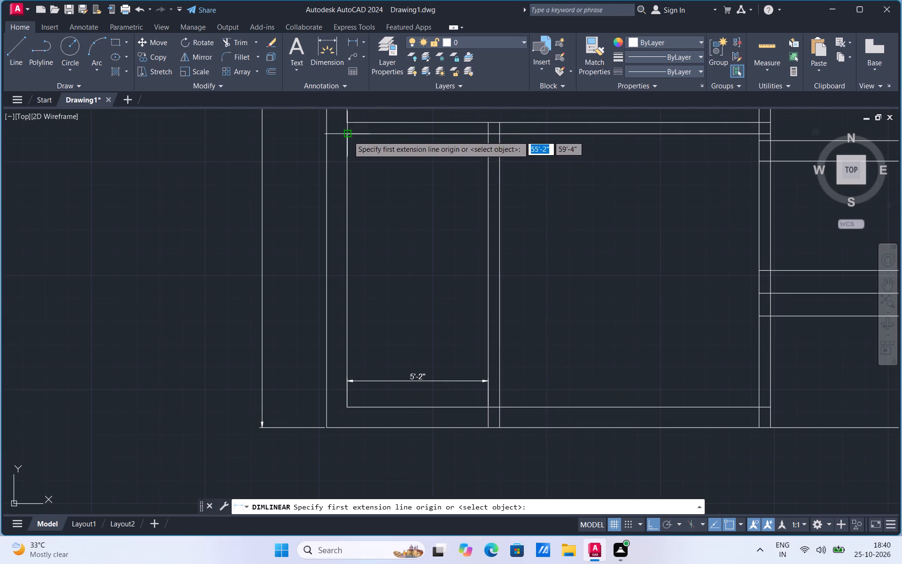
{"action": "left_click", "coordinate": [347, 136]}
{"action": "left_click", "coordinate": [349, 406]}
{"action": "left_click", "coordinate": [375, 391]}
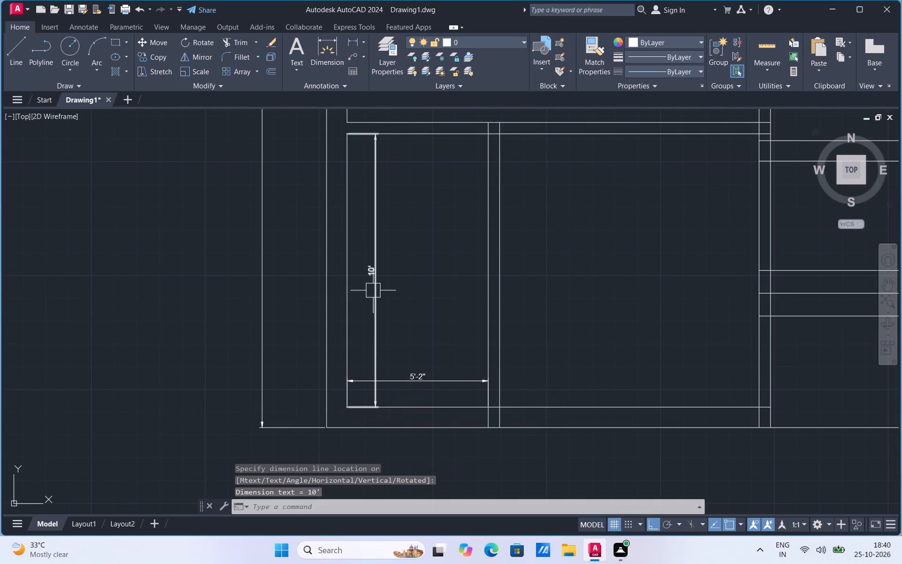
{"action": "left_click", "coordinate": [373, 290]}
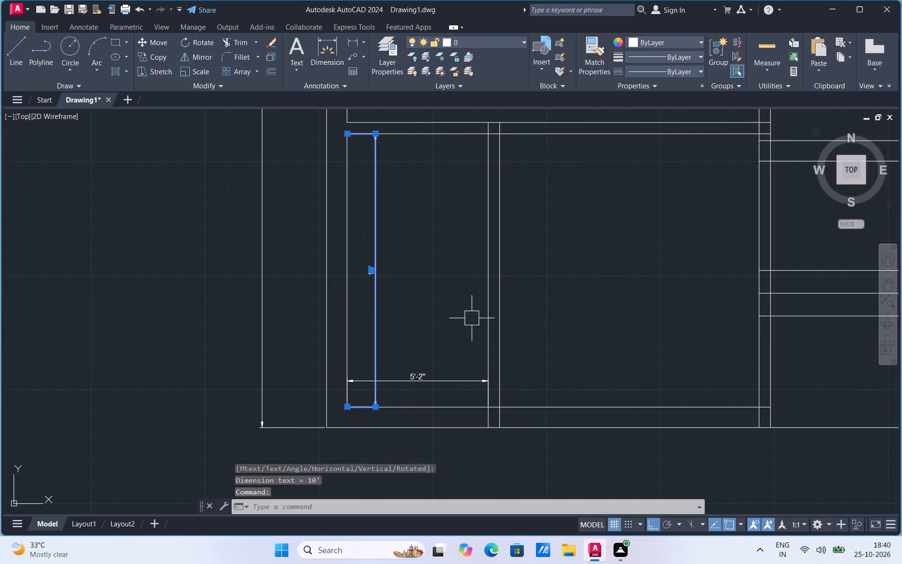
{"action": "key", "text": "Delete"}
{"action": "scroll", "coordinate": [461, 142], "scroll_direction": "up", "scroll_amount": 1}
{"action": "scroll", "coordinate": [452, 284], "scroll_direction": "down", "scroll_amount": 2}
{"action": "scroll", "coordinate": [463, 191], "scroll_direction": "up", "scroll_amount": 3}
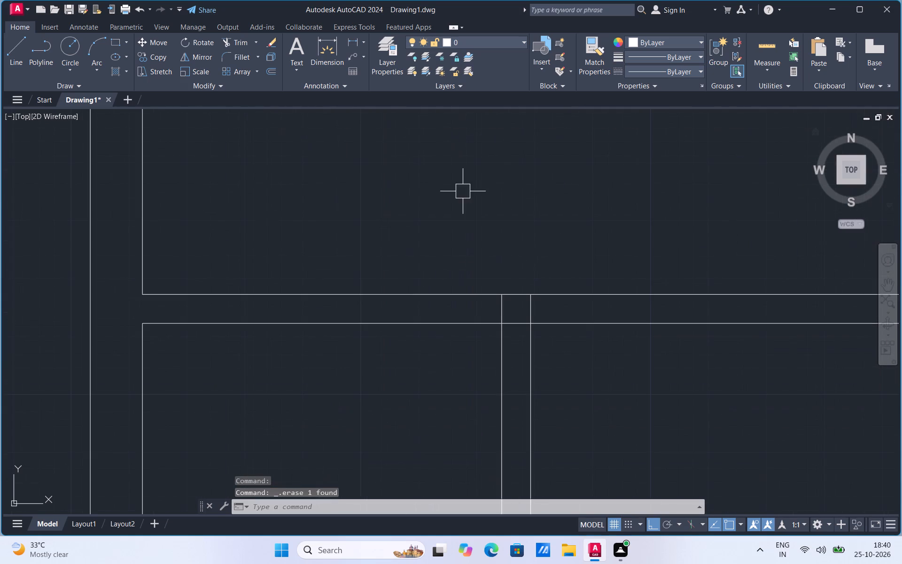
Trim the partition junction above the narrow lower-left room, removing the left vertical face's stub and the short horizontal piece between the vertical faces.
{"action": "left_click", "coordinate": [236, 40]}
{"action": "left_click", "coordinate": [498, 305]}
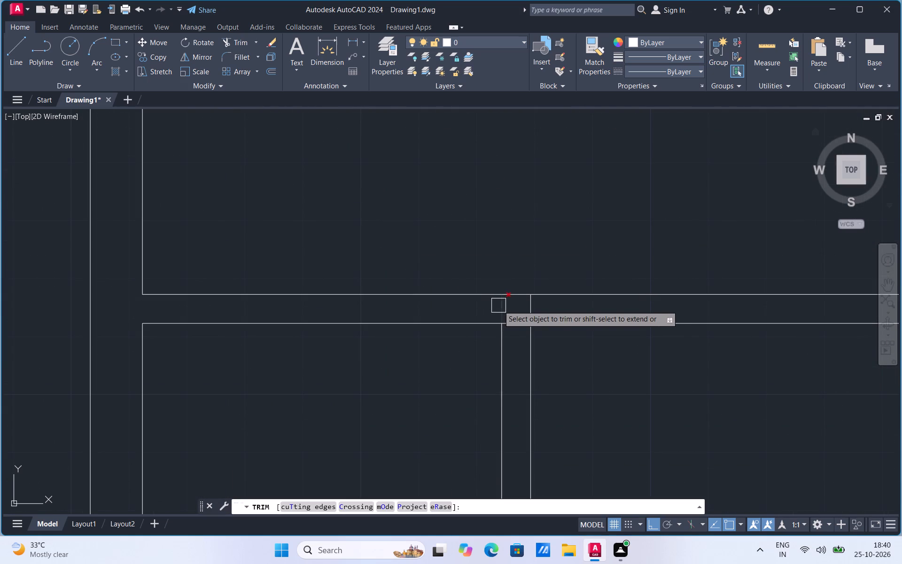
{"action": "left_click", "coordinate": [513, 322]}
{"action": "scroll", "coordinate": [524, 202], "scroll_direction": "down", "scroll_amount": 2}
{"action": "key", "text": "Escape"}
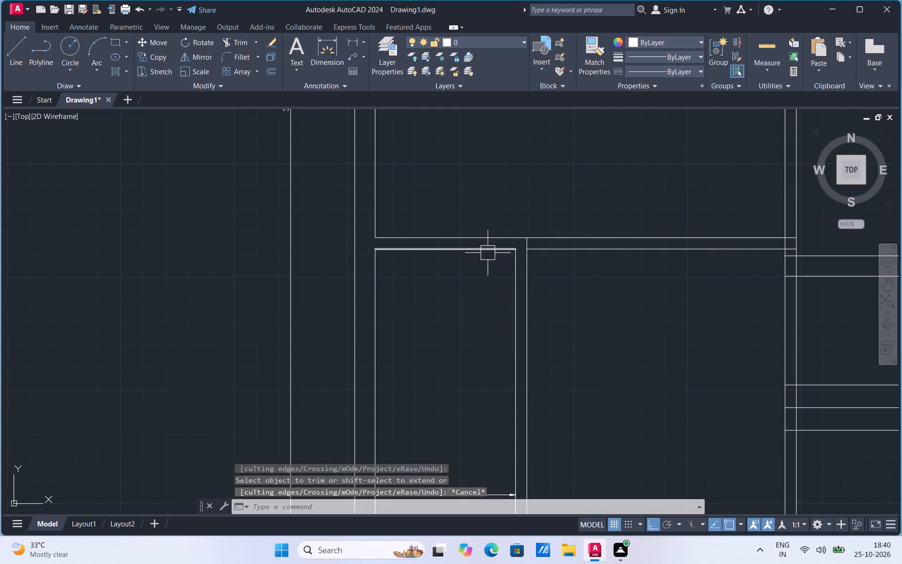
Trim the inner bottom wall line where it crosses between the two faces of the vertical lower-left partition.
{"action": "scroll", "coordinate": [474, 201], "scroll_direction": "down", "scroll_amount": 2}
{"action": "scroll", "coordinate": [474, 345], "scroll_direction": "up", "scroll_amount": 1}
{"action": "left_click", "coordinate": [452, 318]}
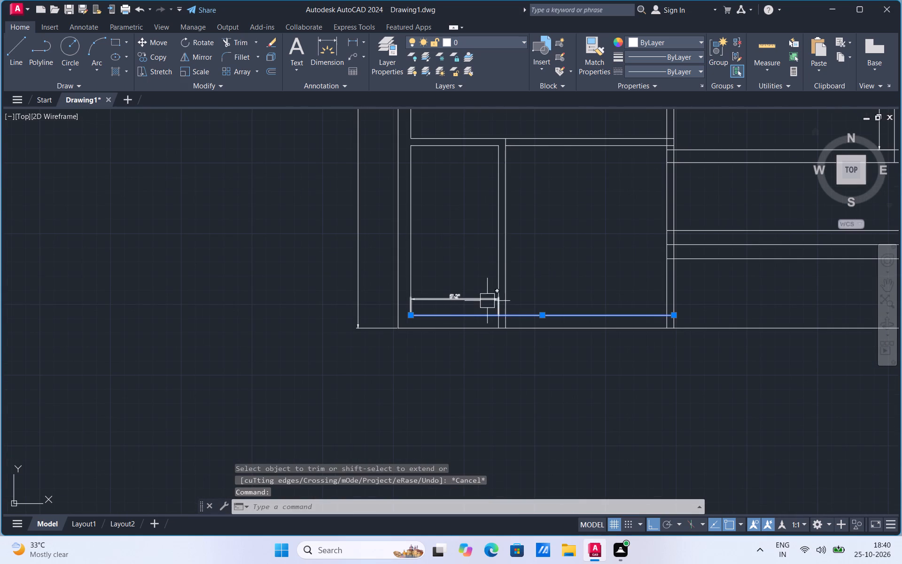
{"action": "scroll", "coordinate": [490, 299], "scroll_direction": "up", "scroll_amount": 1}
{"action": "key", "text": "Escape"}
{"action": "left_click", "coordinate": [245, 50]}
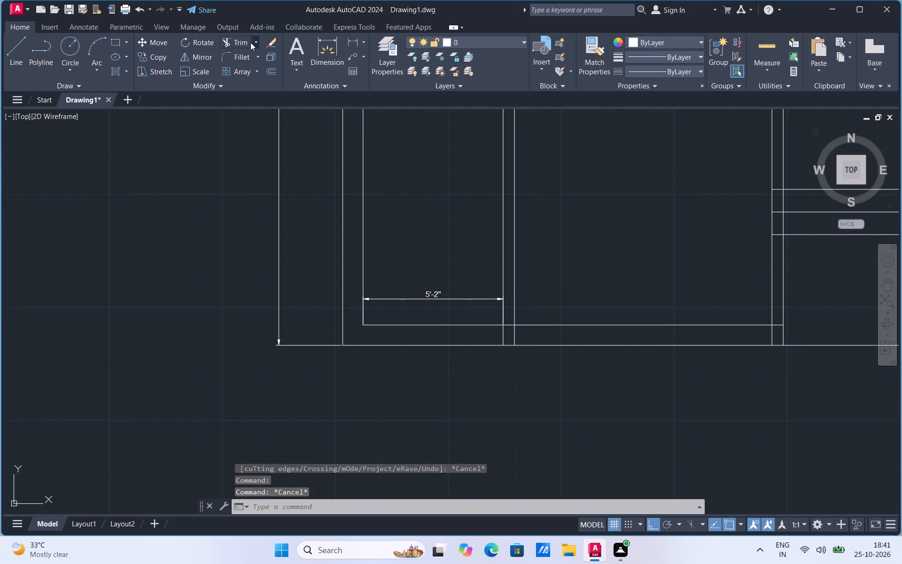
{"action": "left_click", "coordinate": [250, 42]}
{"action": "scroll", "coordinate": [508, 309], "scroll_direction": "up", "scroll_amount": 3}
{"action": "left_click", "coordinate": [491, 360]}
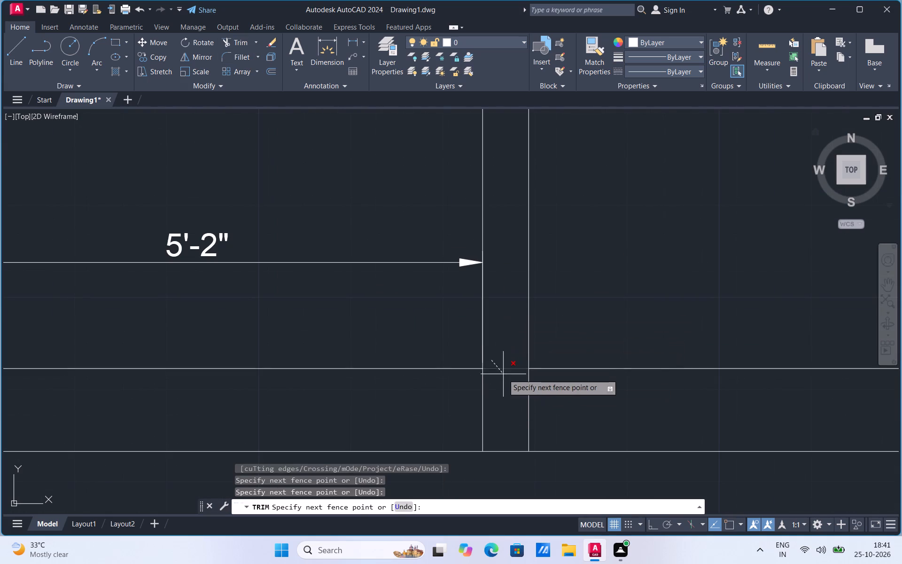
{"action": "left_click", "coordinate": [503, 376]}
{"action": "scroll", "coordinate": [535, 371], "scroll_direction": "down", "scroll_amount": 2}
{"action": "key", "text": "Escape"}
Copy the narrow lower-left room's inner bottom wall line 7' upward.
{"action": "left_click", "coordinate": [450, 371]}
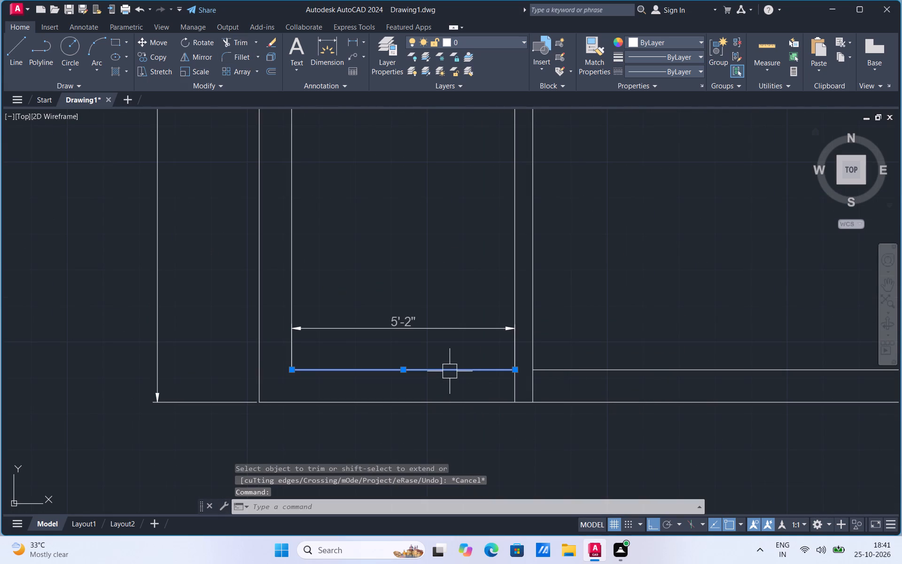
{"action": "right_click", "coordinate": [450, 371]}
{"action": "left_click", "coordinate": [489, 184]}
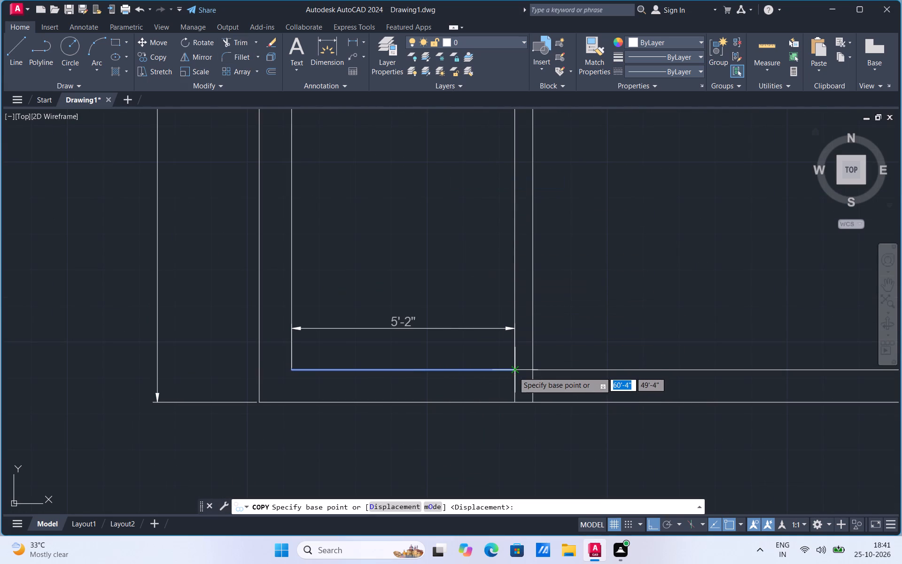
{"action": "left_click", "coordinate": [513, 372]}
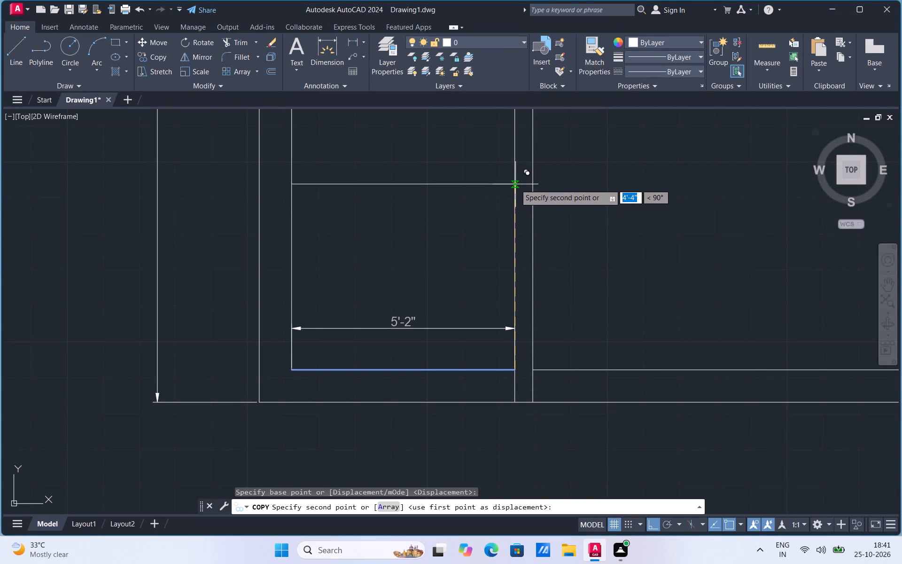
{"action": "type", "text": "7'"}
{"action": "key", "text": "Return"}
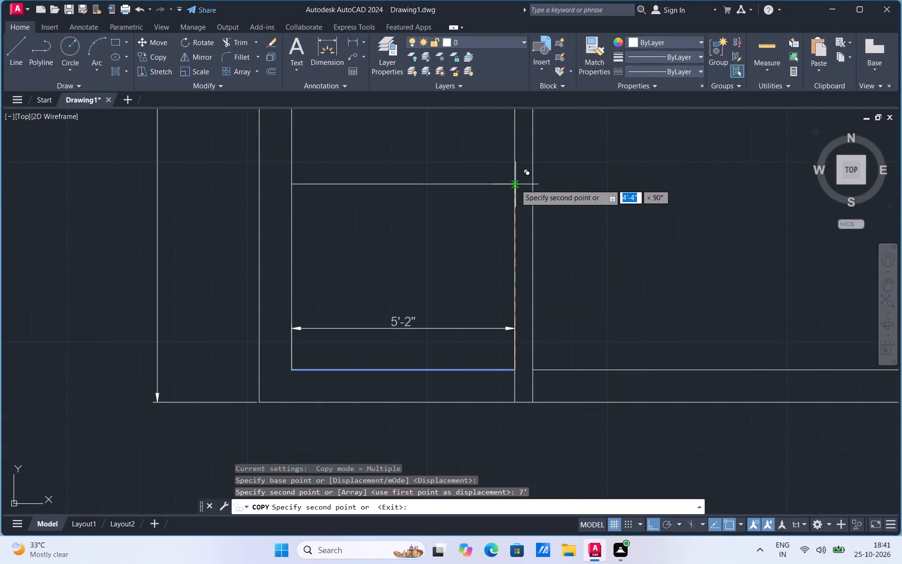
{"action": "scroll", "coordinate": [512, 341], "scroll_direction": "down", "scroll_amount": 3}
{"action": "scroll", "coordinate": [503, 251], "scroll_direction": "up", "scroll_amount": 2}
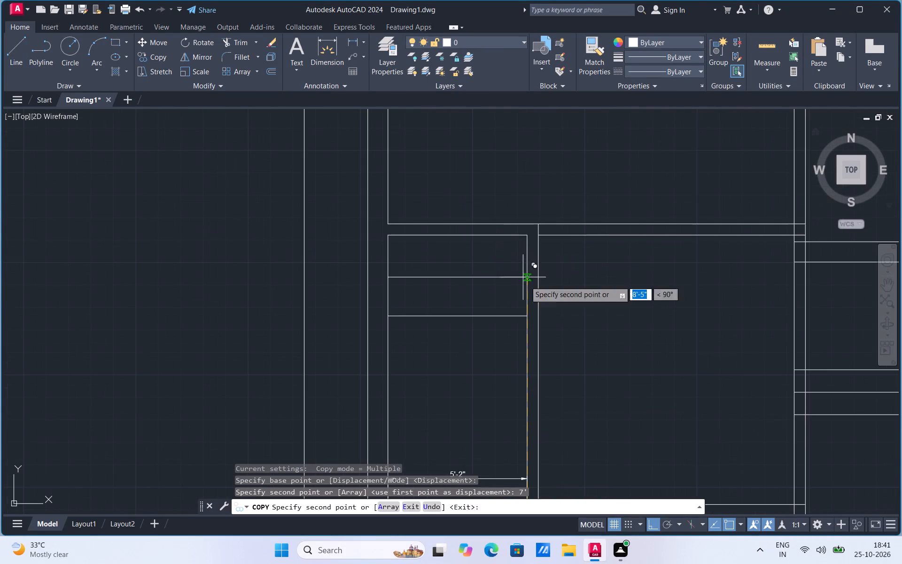
{"action": "key", "text": "Escape"}
Copy the new horizontal line 5" upward to form the partition's second face.
{"action": "left_click", "coordinate": [505, 313]}
{"action": "right_click", "coordinate": [505, 313]}
{"action": "left_click", "coordinate": [545, 126]}
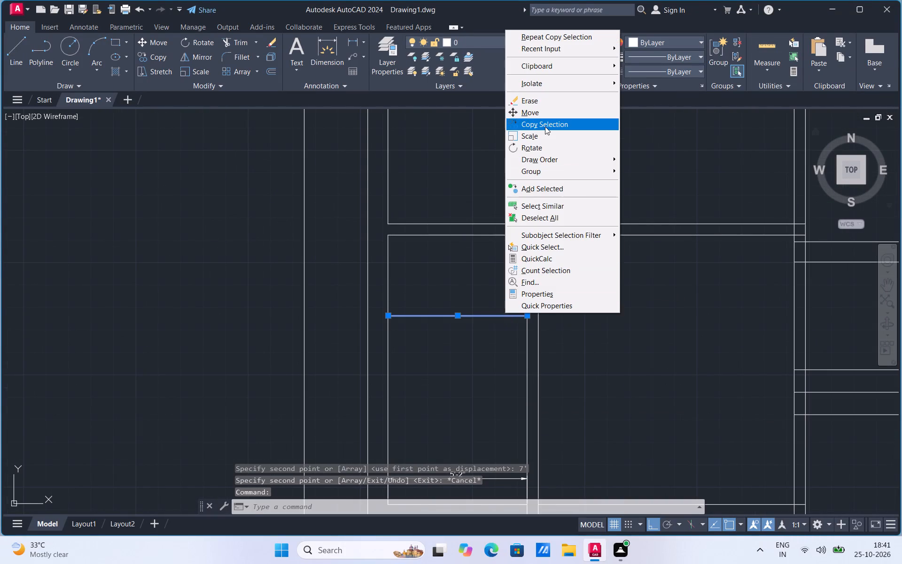
{"action": "left_click", "coordinate": [529, 318]}
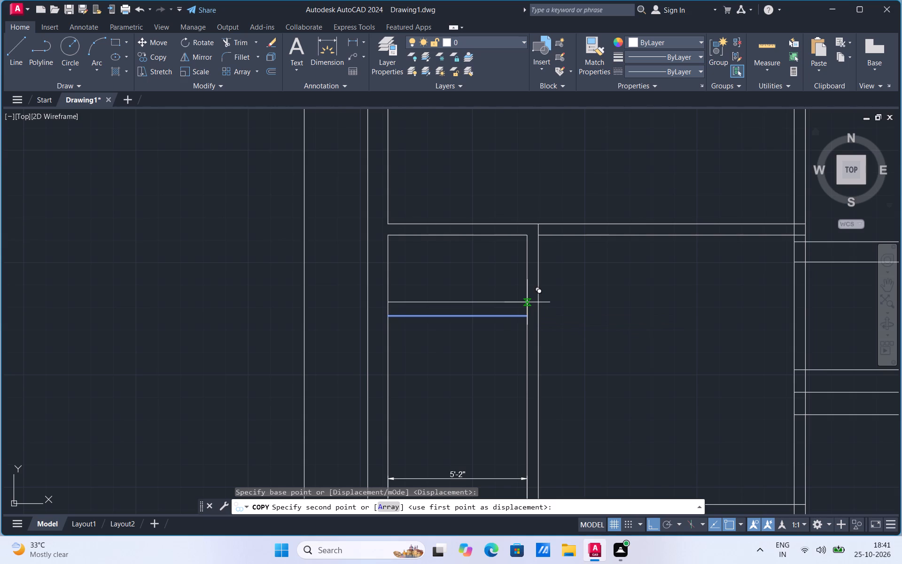
{"action": "scroll", "coordinate": [523, 304], "scroll_direction": "up", "scroll_amount": 2}
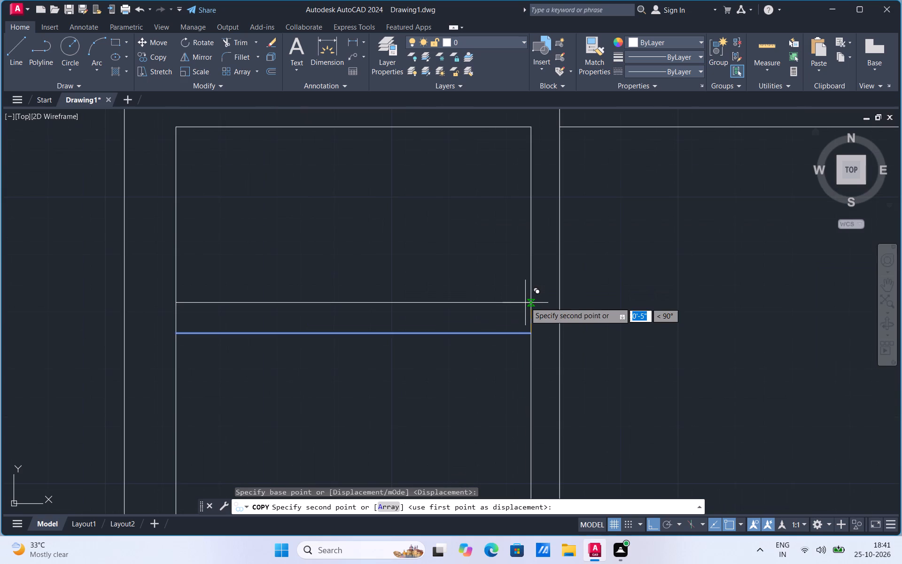
{"action": "key", "text": "5"}
{"action": "key", "text": "Return"}
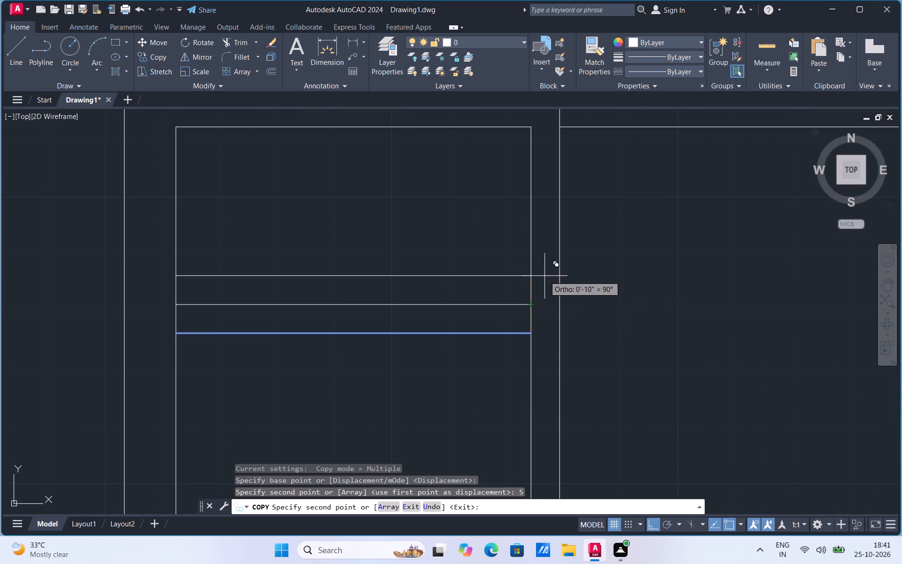
{"action": "key", "text": "Escape"}
Extend both new horizontal partition lines across to the vertical partition's right face.
{"action": "type", "text": "ex"}
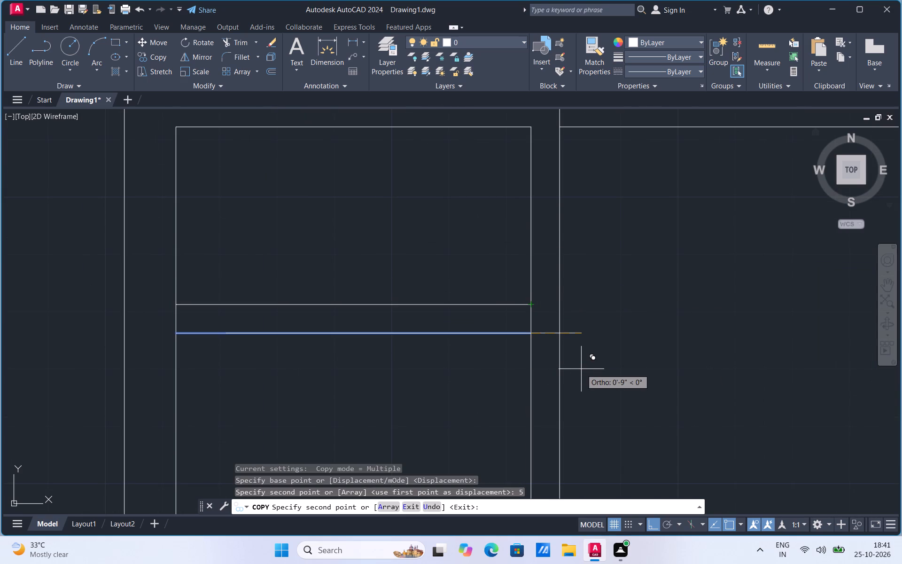
{"action": "left_click", "coordinate": [408, 373]}
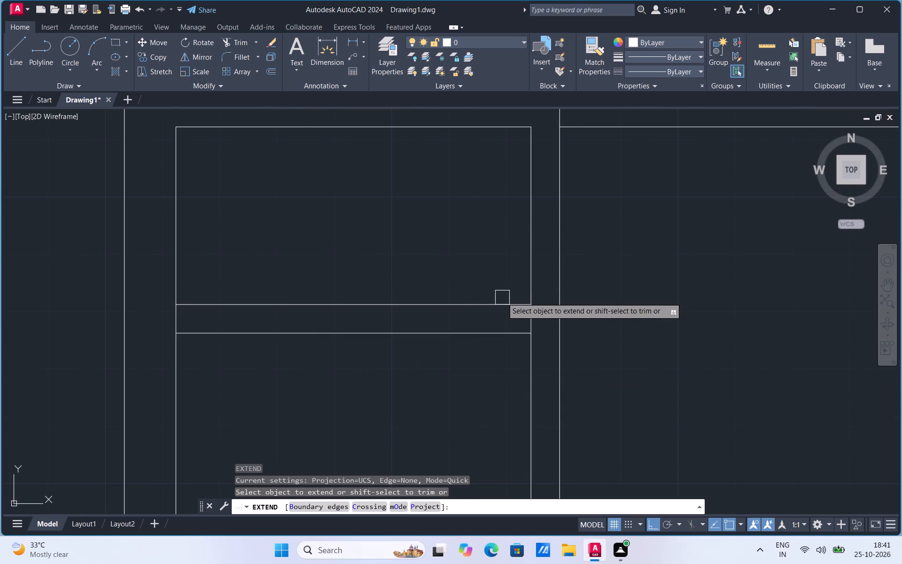
{"action": "left_click", "coordinate": [502, 301]}
{"action": "left_click", "coordinate": [497, 327]}
{"action": "scroll", "coordinate": [457, 391], "scroll_direction": "down", "scroll_amount": 2}
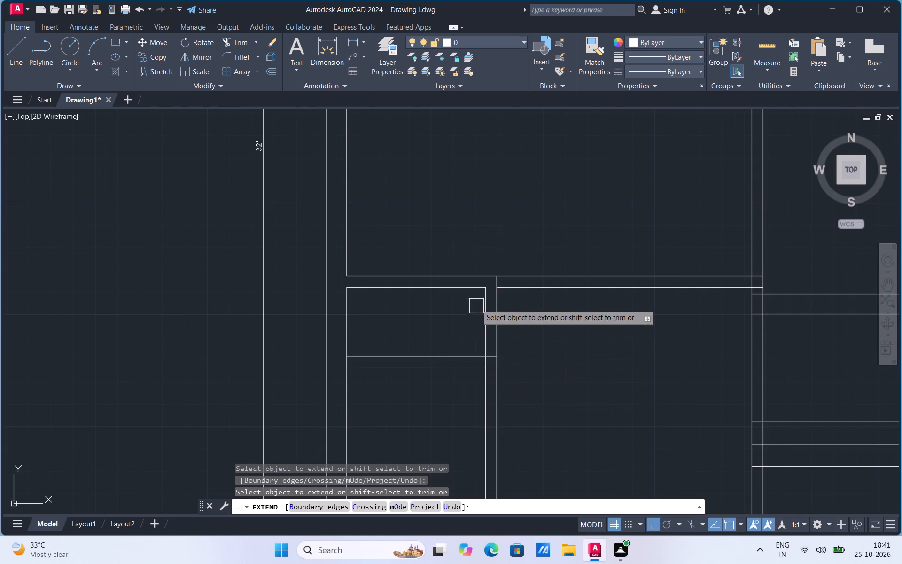
{"action": "scroll", "coordinate": [476, 303], "scroll_direction": "up", "scroll_amount": 1}
{"action": "key", "text": "Escape"}
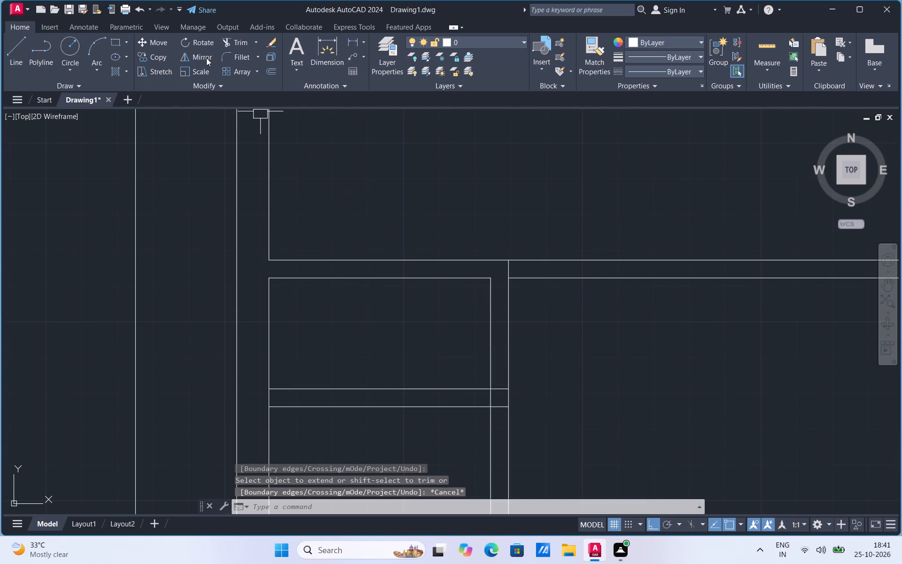
Trim away the old horizontal partition lines above the narrow room and the vertical partition lines projecting above the new 5" partition.
{"action": "left_click", "coordinate": [230, 43]}
{"action": "left_click_drag", "start_coordinate": [393, 314], "coordinate": [398, 238]}
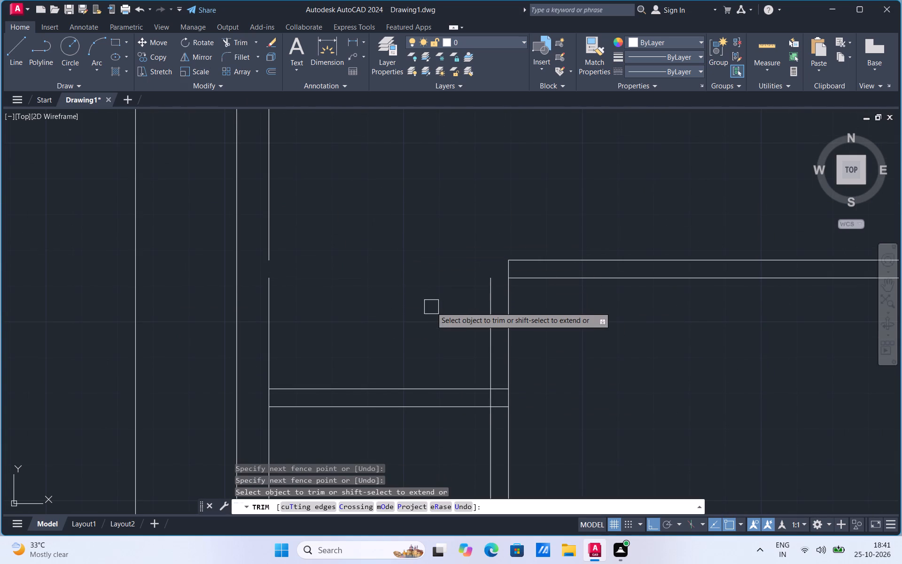
{"action": "left_click_drag", "start_coordinate": [431, 307], "coordinate": [520, 335]}
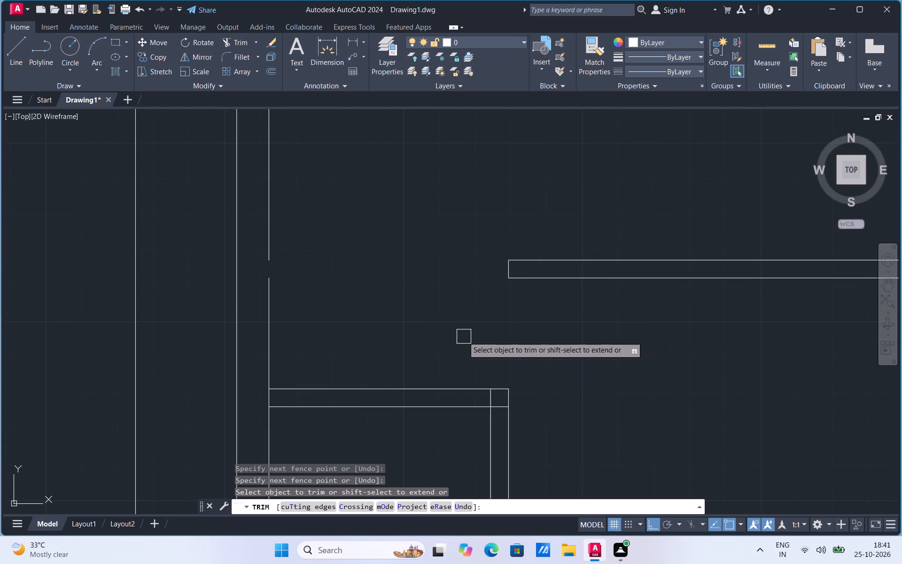
{"action": "key", "text": "Escape"}
Delete the lower piece of the left wall's inner line and extend the upper piece down to the inner bottom wall line.
{"action": "left_click", "coordinate": [269, 340]}
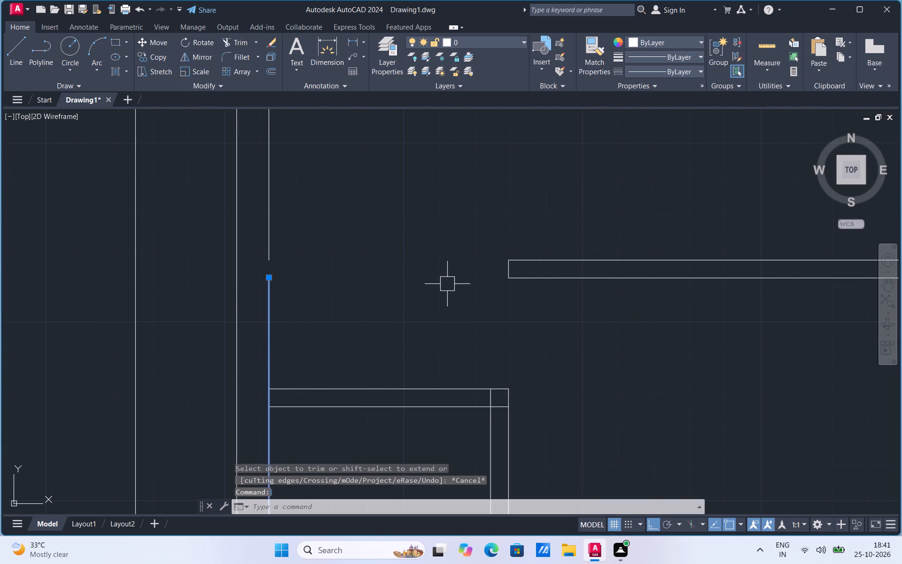
{"action": "key", "text": "Delete"}
{"action": "type", "text": "ex"}
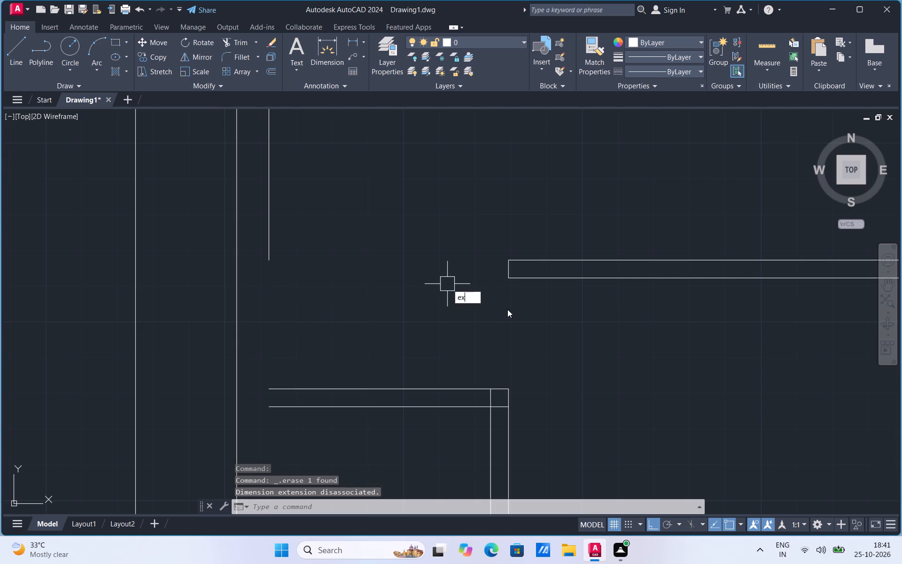
{"action": "left_click", "coordinate": [504, 305]}
{"action": "left_click", "coordinate": [272, 220]}
{"action": "left_click", "coordinate": [273, 314]}
{"action": "scroll", "coordinate": [395, 234], "scroll_direction": "down", "scroll_amount": 2}
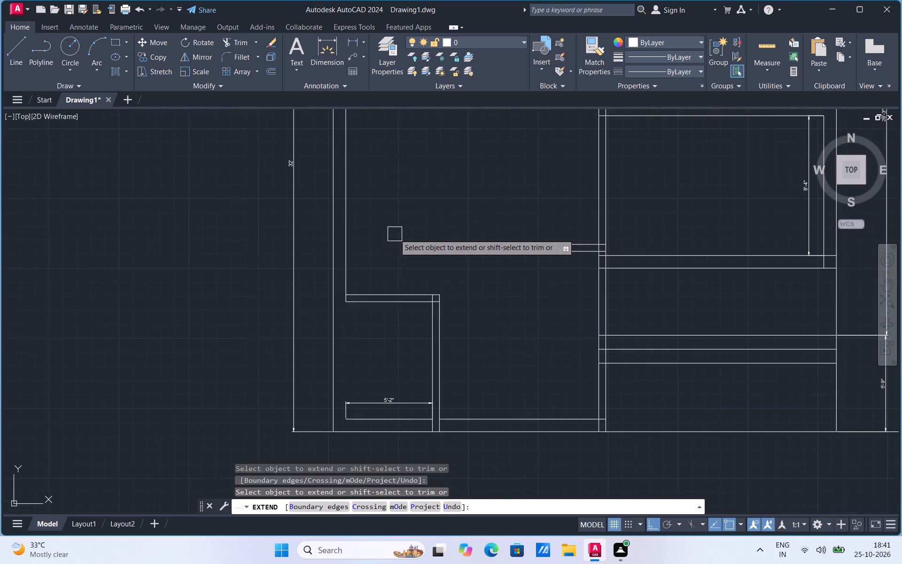
{"action": "left_click", "coordinate": [348, 270]}
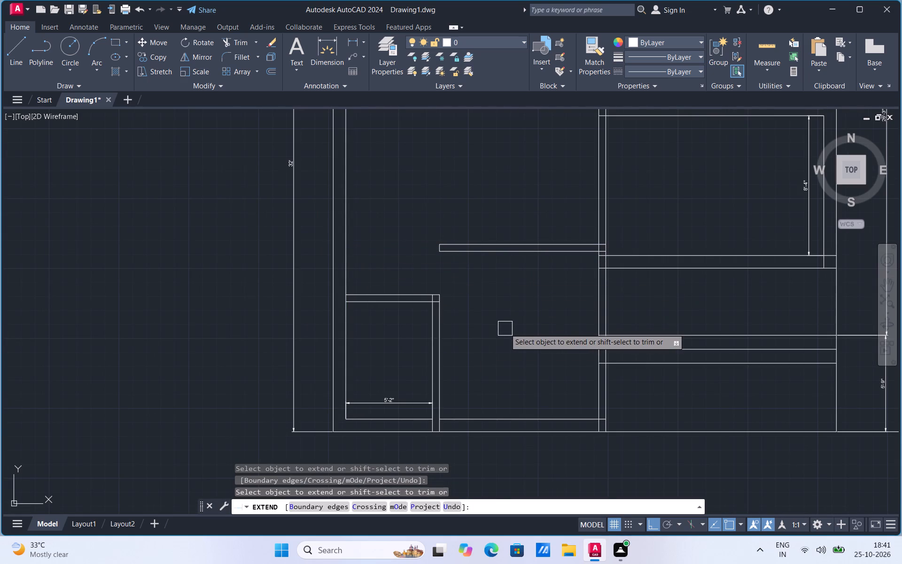
{"action": "key", "text": "Escape"}
Dimension the narrow lower-left room's inner height vertically, placing the dimension just inside its left wall.
{"action": "left_click", "coordinate": [356, 43]}
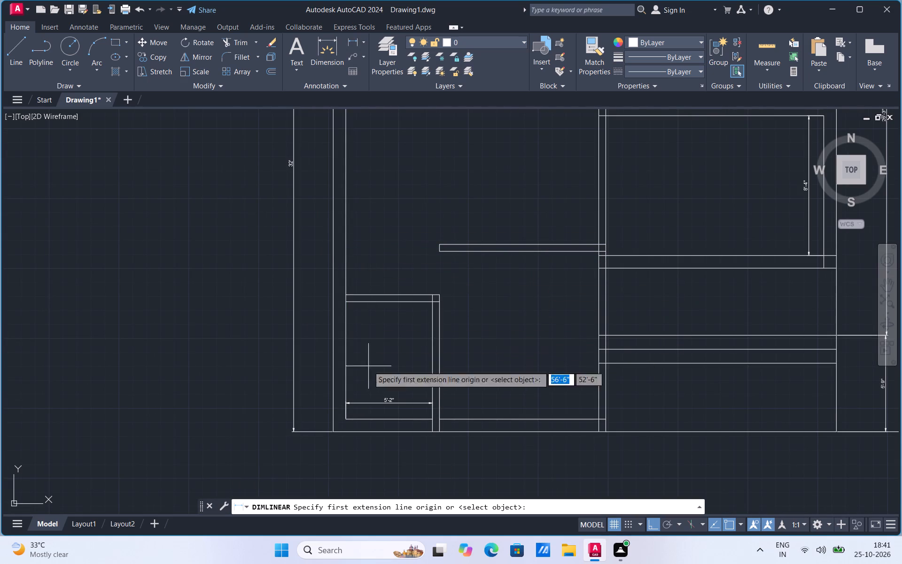
{"action": "scroll", "coordinate": [342, 408], "scroll_direction": "up", "scroll_amount": 2}
{"action": "left_click_drag", "start_coordinate": [349, 436], "coordinate": [348, 426]}
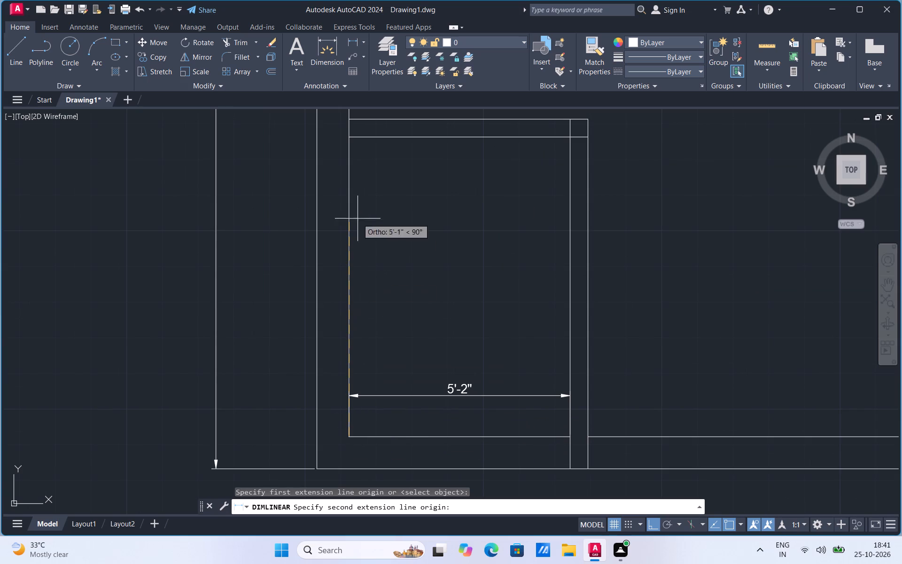
{"action": "left_click", "coordinate": [349, 137]}
{"action": "left_click", "coordinate": [384, 152]}
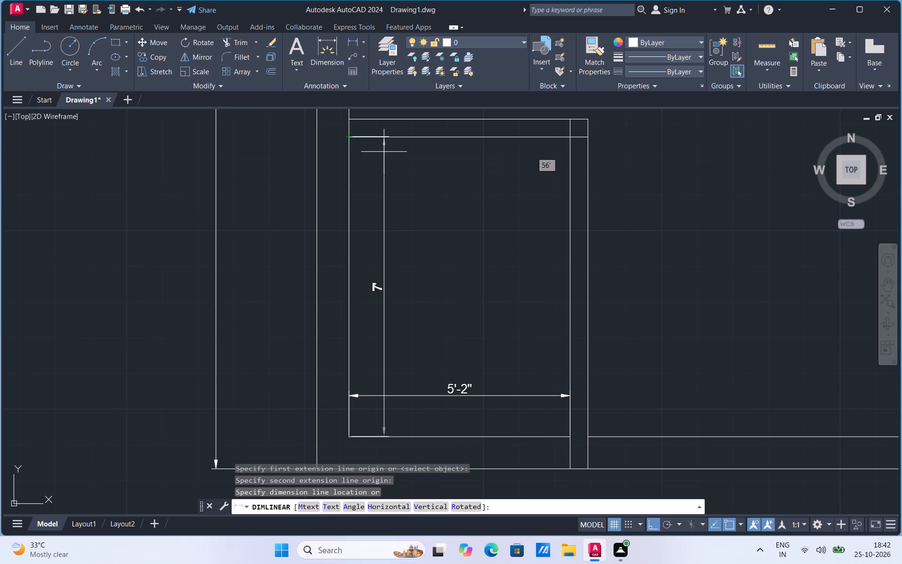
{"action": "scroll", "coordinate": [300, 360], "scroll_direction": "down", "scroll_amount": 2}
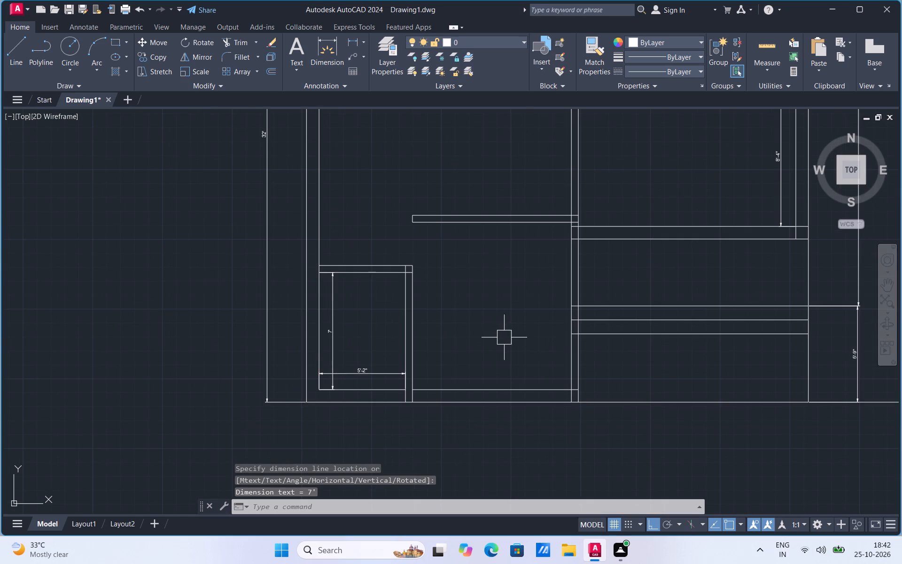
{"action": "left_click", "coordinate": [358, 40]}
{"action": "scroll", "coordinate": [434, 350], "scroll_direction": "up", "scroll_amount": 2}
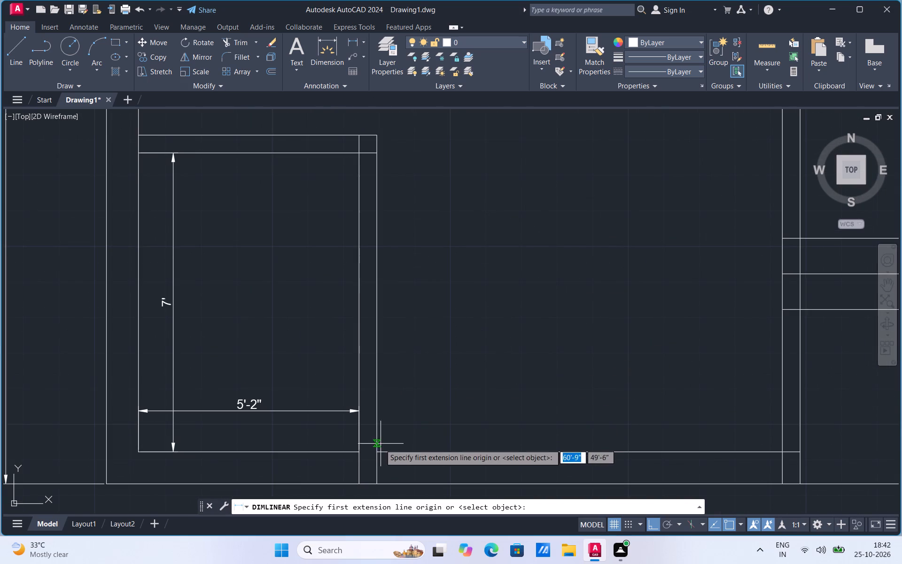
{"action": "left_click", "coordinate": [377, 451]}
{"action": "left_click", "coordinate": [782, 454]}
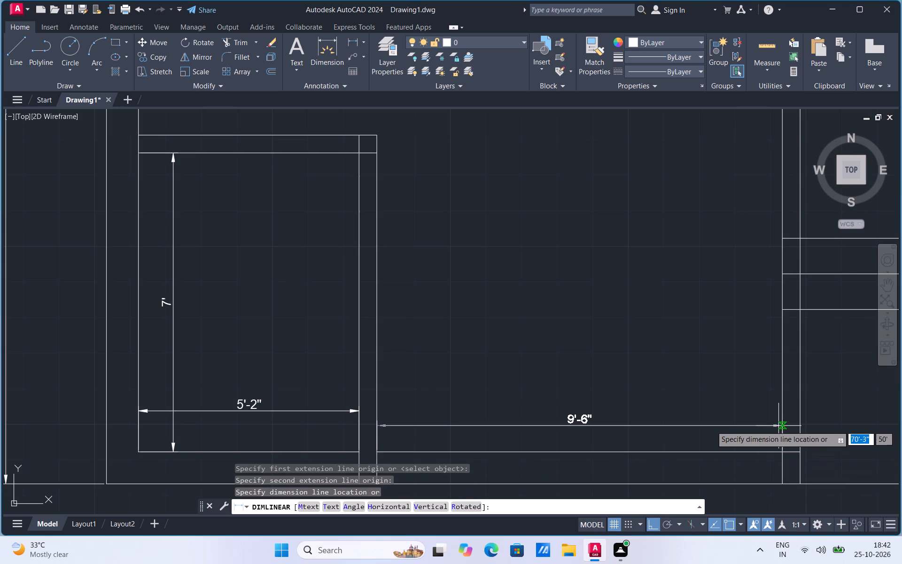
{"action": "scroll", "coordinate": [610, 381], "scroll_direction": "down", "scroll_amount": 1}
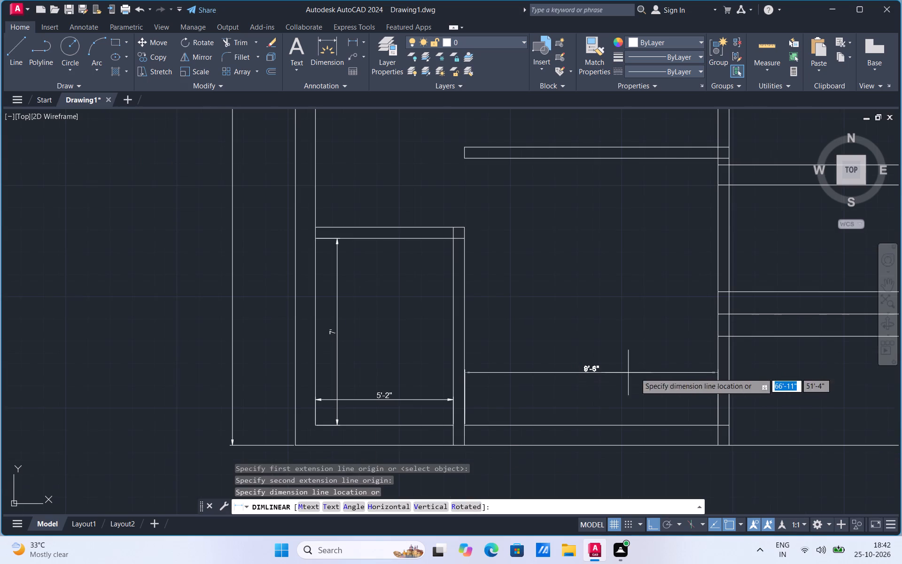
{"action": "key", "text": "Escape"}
Dimension the inner width of the 8'-4" high right-hand room horizontally, placing the dimension just above its lower wall.
{"action": "scroll", "coordinate": [419, 430], "scroll_direction": "down", "scroll_amount": 1}
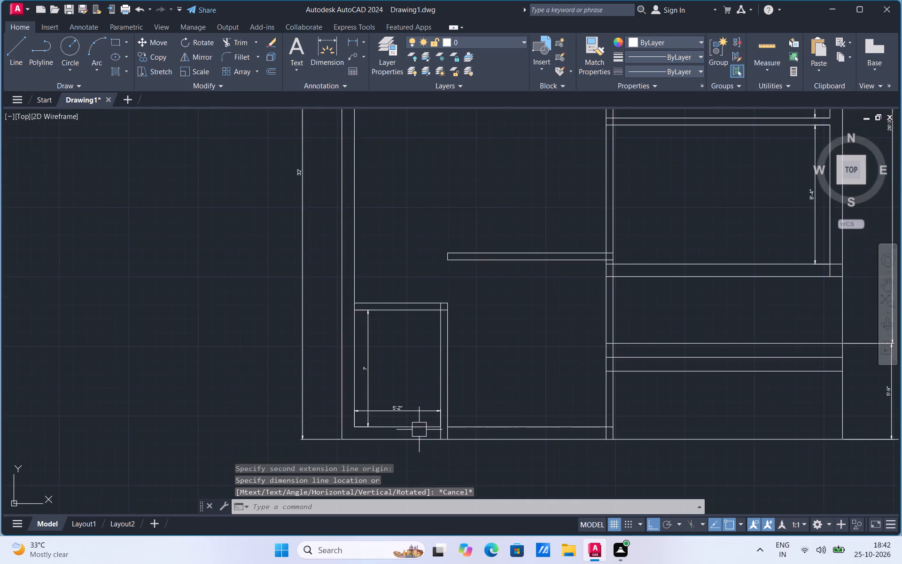
{"action": "scroll", "coordinate": [419, 430], "scroll_direction": "down", "scroll_amount": 2}
{"action": "scroll", "coordinate": [556, 373], "scroll_direction": "up", "scroll_amount": 2}
{"action": "scroll", "coordinate": [565, 332], "scroll_direction": "up", "scroll_amount": 1}
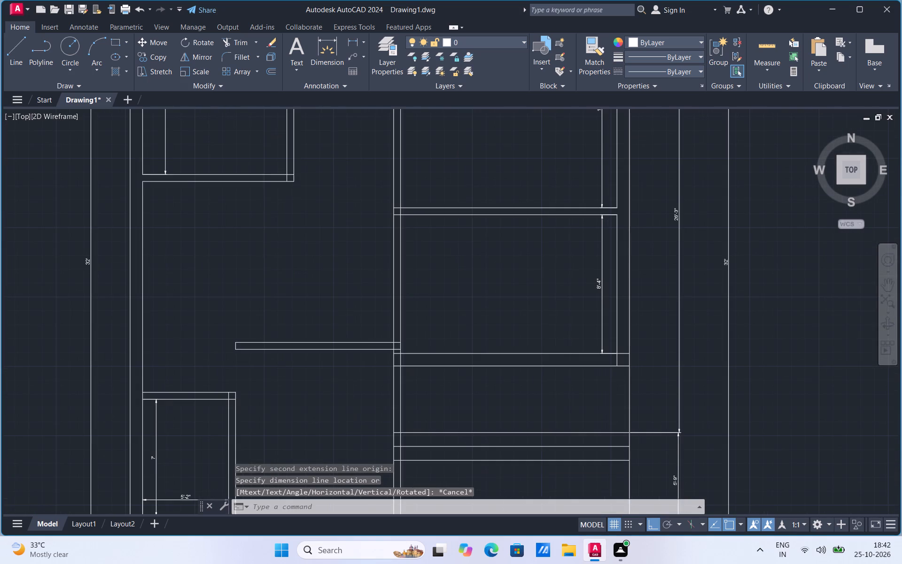
{"action": "left_click", "coordinate": [354, 42]}
{"action": "left_click", "coordinate": [302, 367]}
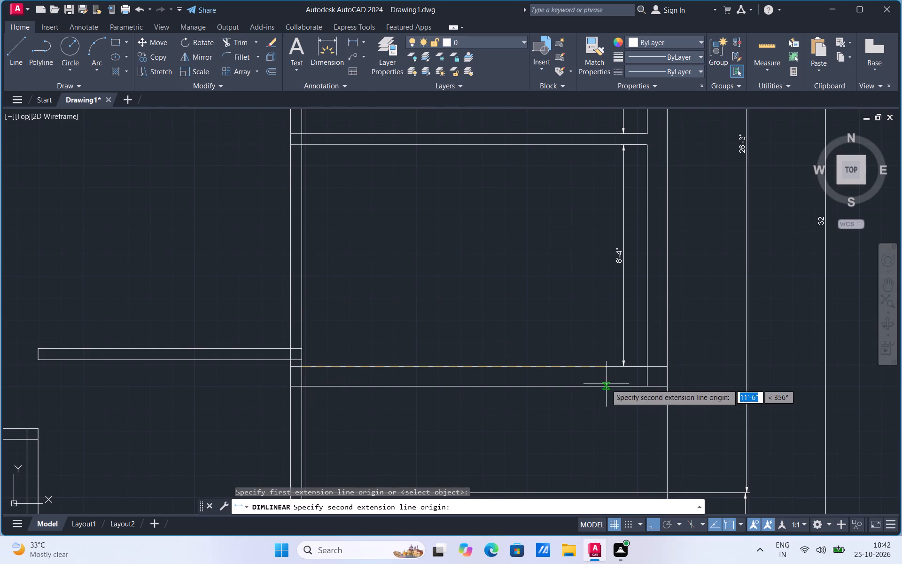
{"action": "left_click", "coordinate": [646, 367]}
{"action": "left_click", "coordinate": [648, 329]}
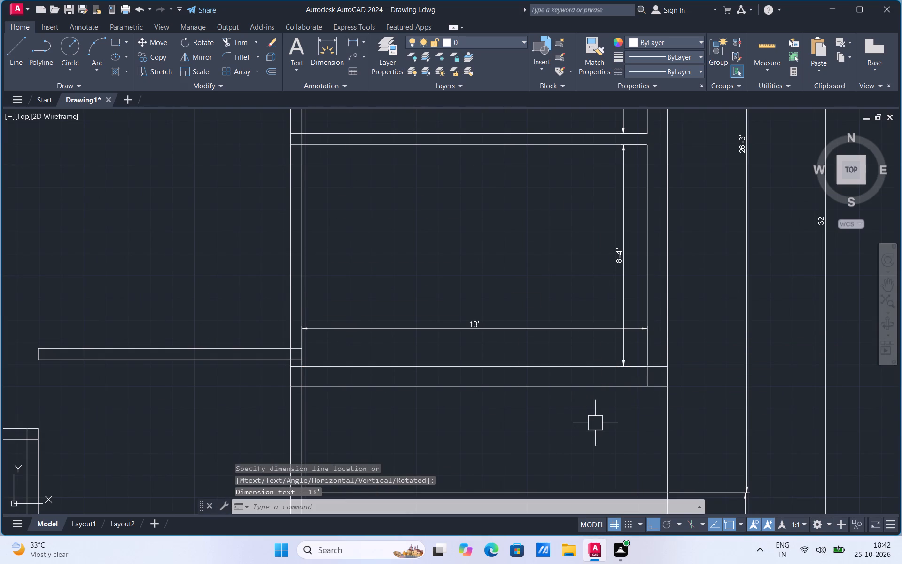
Delete the horizontal inner width dimension from the 8'-4" high right-hand room.
{"action": "scroll", "coordinate": [596, 424], "scroll_direction": "down", "scroll_amount": 1}
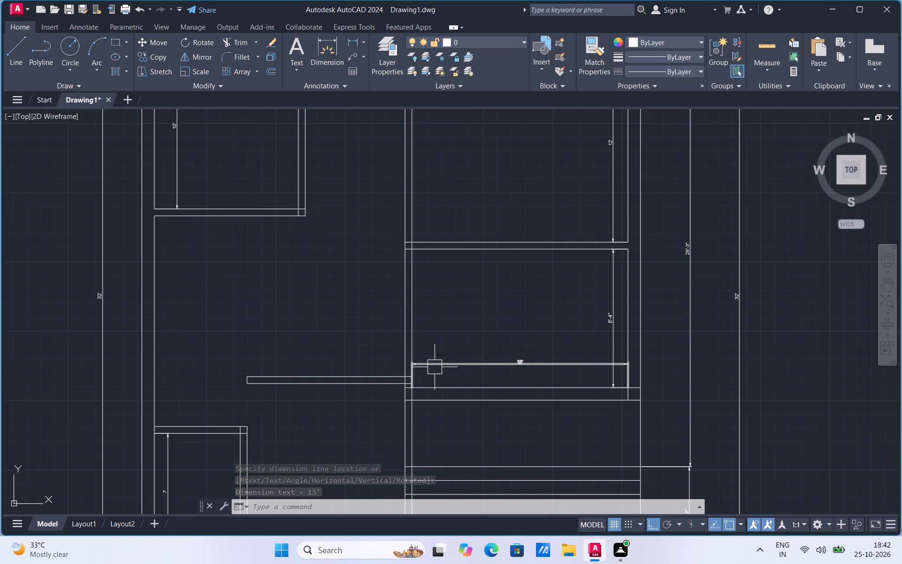
{"action": "left_click", "coordinate": [435, 367]}
{"action": "key", "text": "Delete"}
Dimension the vertical gap from the underside of the 8'-4" room's lower wall down to the uppermost step line.
{"action": "scroll", "coordinate": [578, 286], "scroll_direction": "down", "scroll_amount": 1}
{"action": "scroll", "coordinate": [559, 410], "scroll_direction": "up", "scroll_amount": 1}
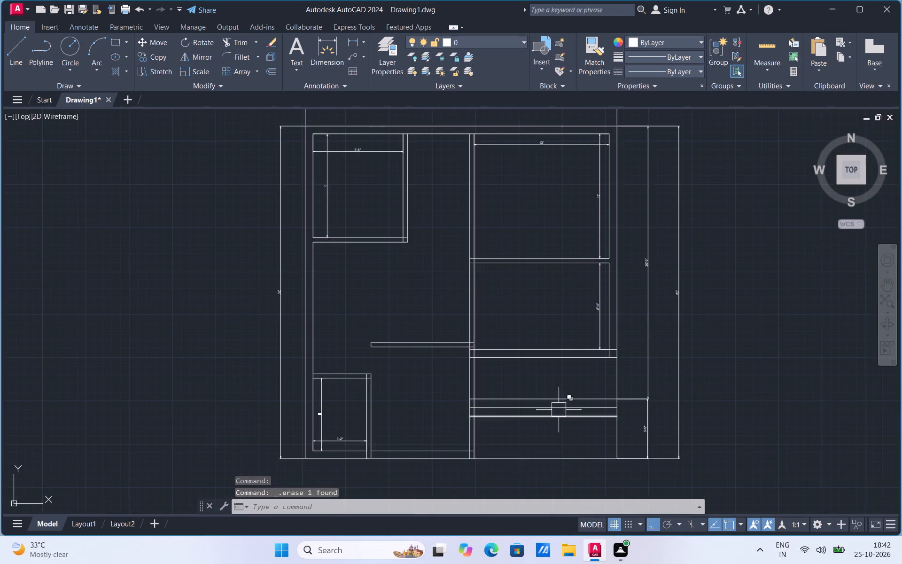
{"action": "scroll", "coordinate": [559, 410], "scroll_direction": "up", "scroll_amount": 1}
{"action": "left_click", "coordinate": [351, 38]}
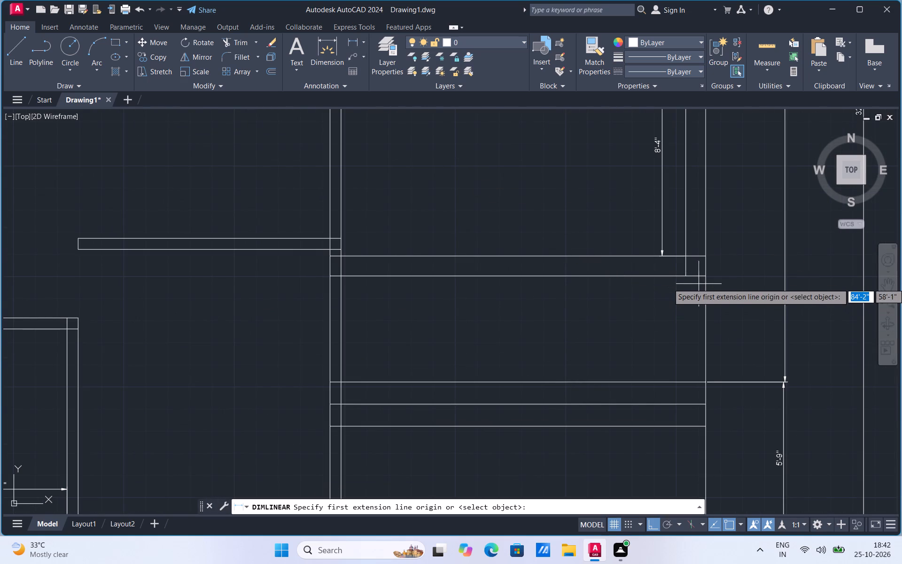
{"action": "left_click", "coordinate": [706, 278]}
{"action": "left_click_drag", "start_coordinate": [706, 379], "coordinate": [701, 379]}
{"action": "left_click", "coordinate": [624, 375]}
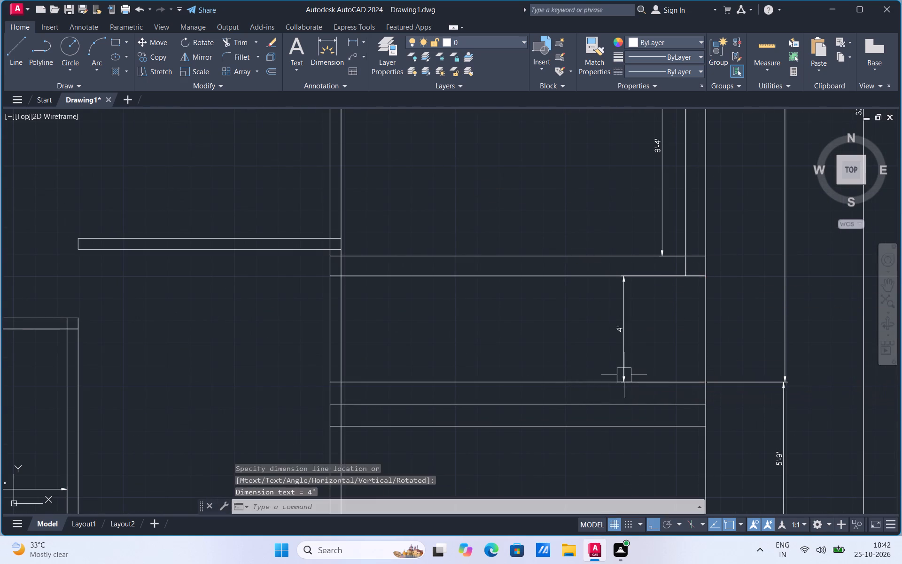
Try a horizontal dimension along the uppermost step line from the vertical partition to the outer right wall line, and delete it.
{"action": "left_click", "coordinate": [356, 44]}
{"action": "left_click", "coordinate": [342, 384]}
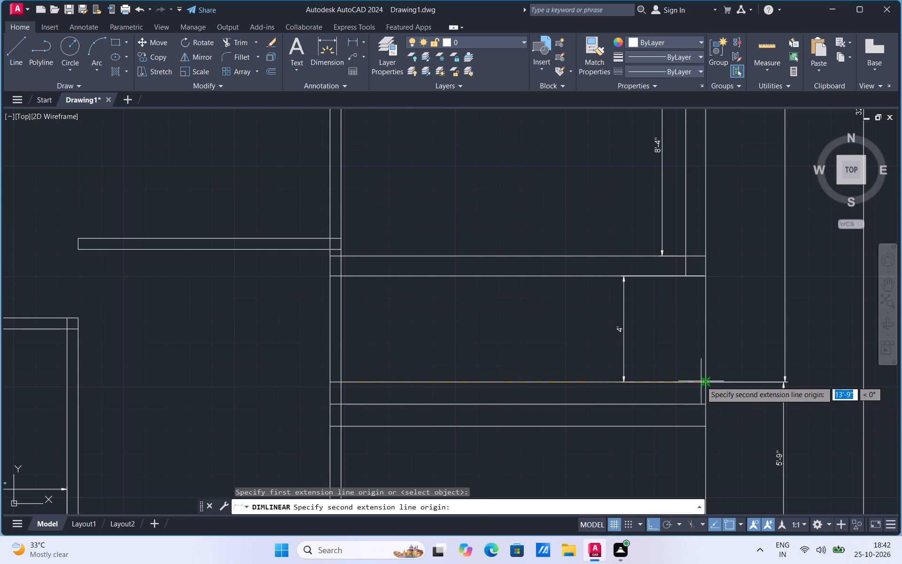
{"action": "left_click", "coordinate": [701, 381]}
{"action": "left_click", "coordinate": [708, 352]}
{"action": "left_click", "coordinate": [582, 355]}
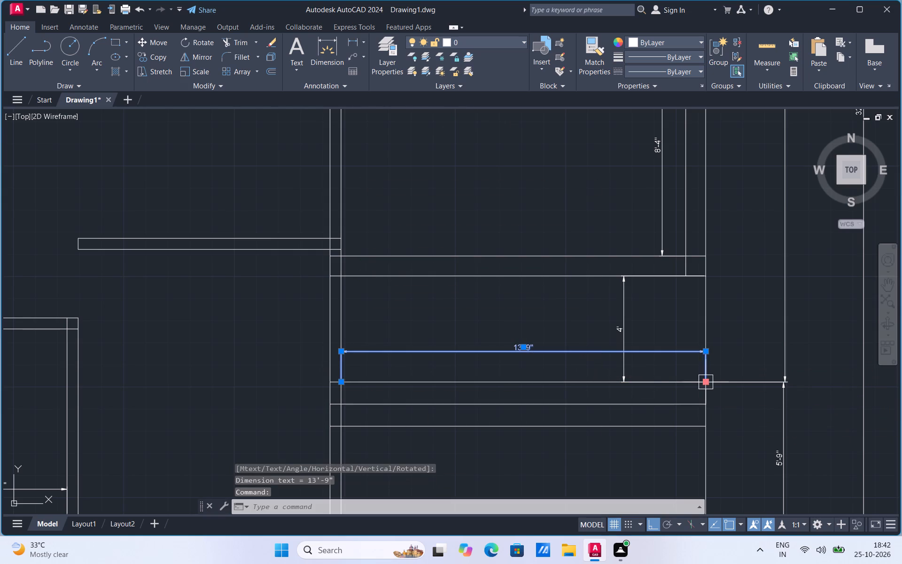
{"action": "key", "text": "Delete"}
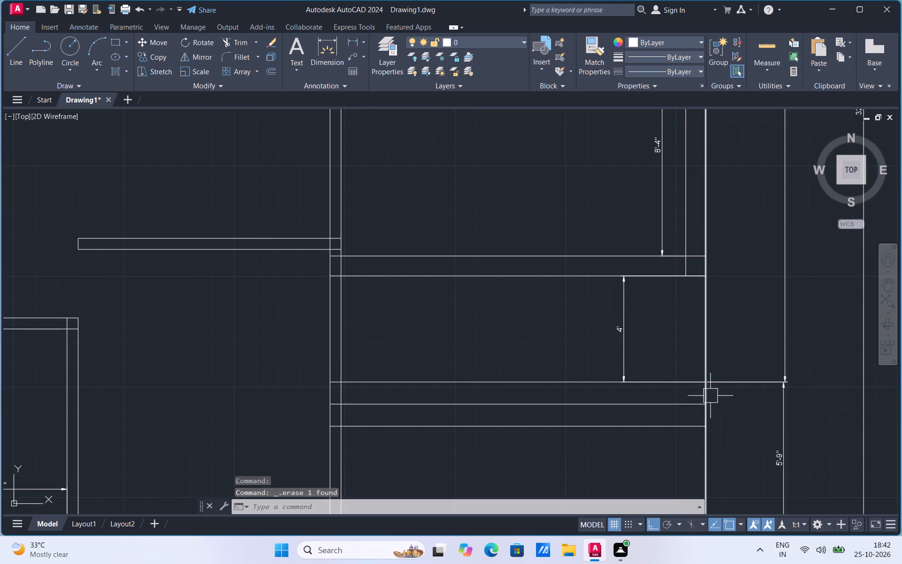
Trim away both vertical partition lines between the wall dividing the two right-hand rooms and the short horizontal 5" partition.
{"action": "scroll", "coordinate": [741, 416], "scroll_direction": "down", "scroll_amount": 2}
{"action": "scroll", "coordinate": [612, 268], "scroll_direction": "up", "scroll_amount": 1}
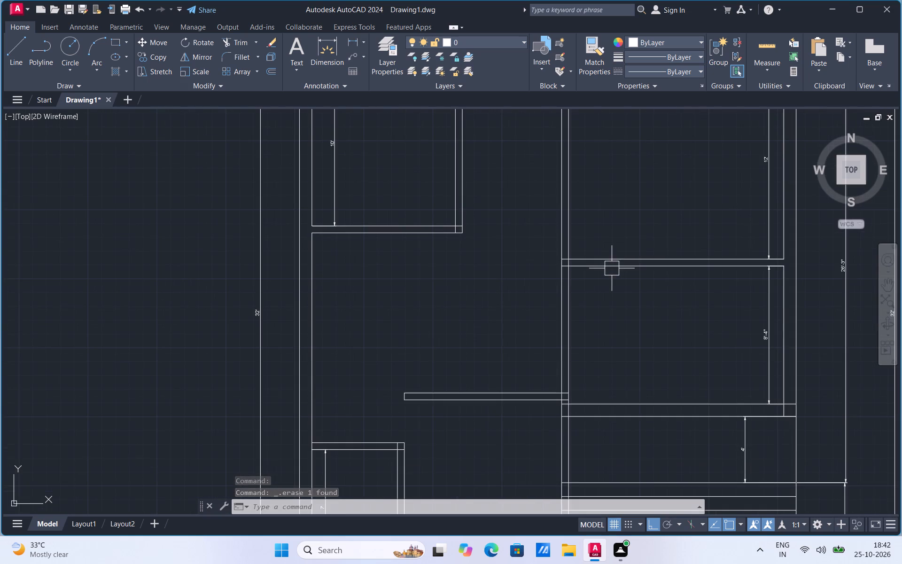
{"action": "left_click", "coordinate": [239, 46]}
{"action": "scroll", "coordinate": [576, 271], "scroll_direction": "up", "scroll_amount": 1}
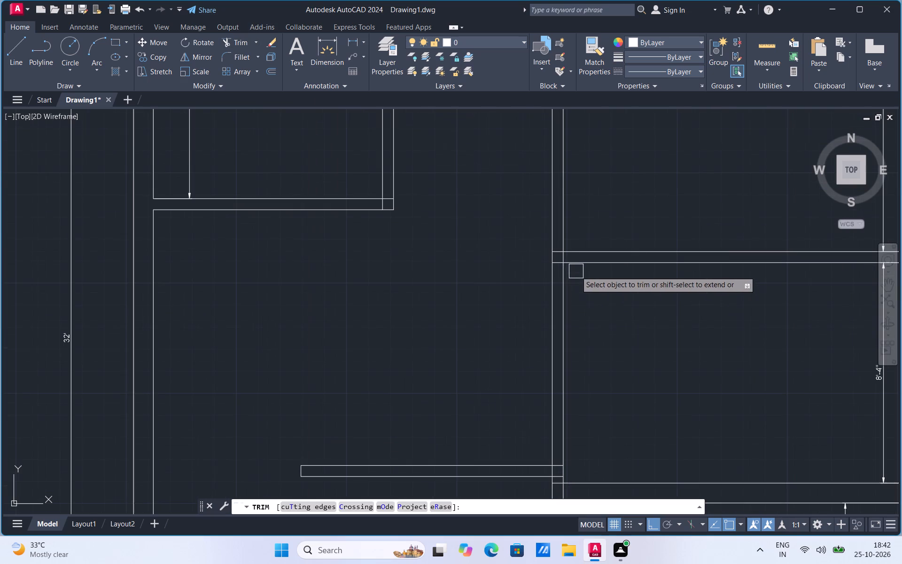
{"action": "scroll", "coordinate": [533, 267], "scroll_direction": "down", "scroll_amount": 3}
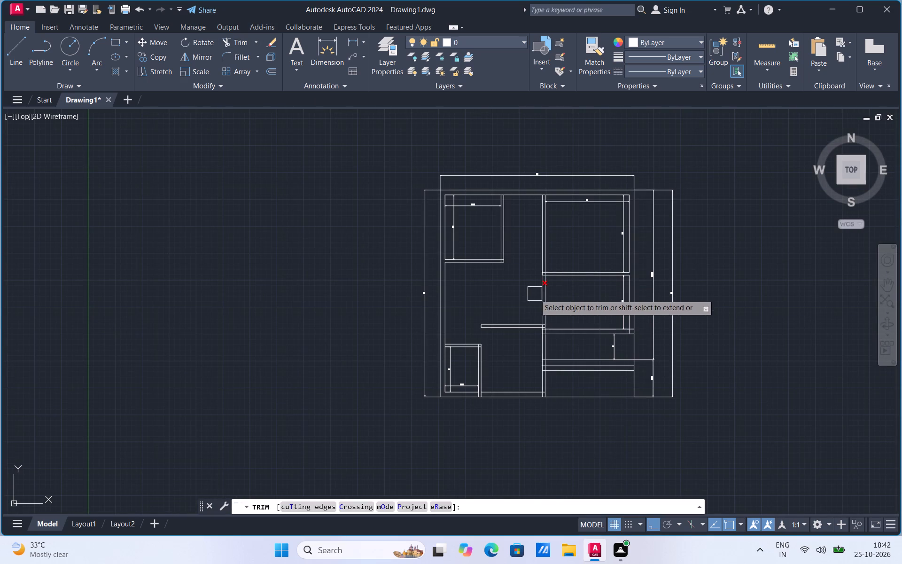
{"action": "left_click_drag", "start_coordinate": [514, 296], "coordinate": [566, 301]}
{"action": "scroll", "coordinate": [583, 373], "scroll_direction": "up", "scroll_amount": 1}
{"action": "key", "text": "Escape"}
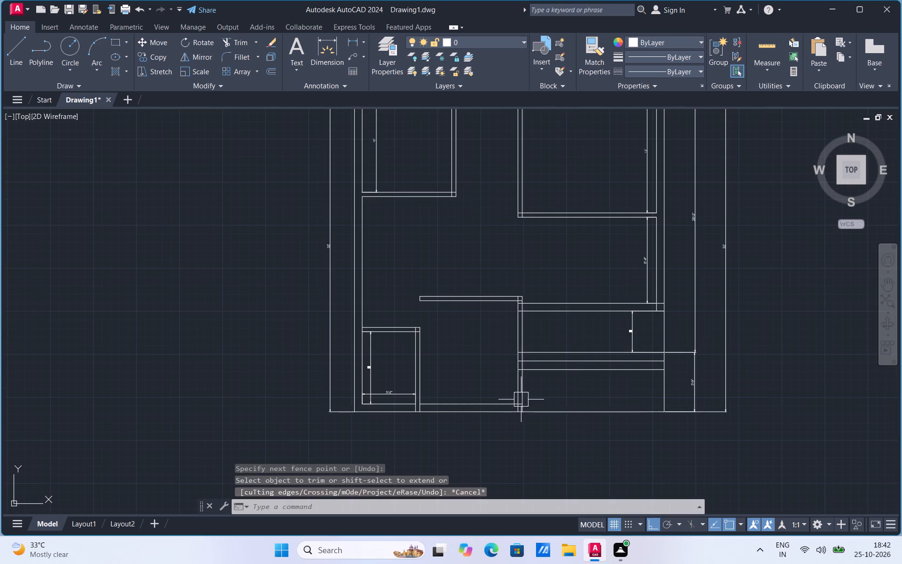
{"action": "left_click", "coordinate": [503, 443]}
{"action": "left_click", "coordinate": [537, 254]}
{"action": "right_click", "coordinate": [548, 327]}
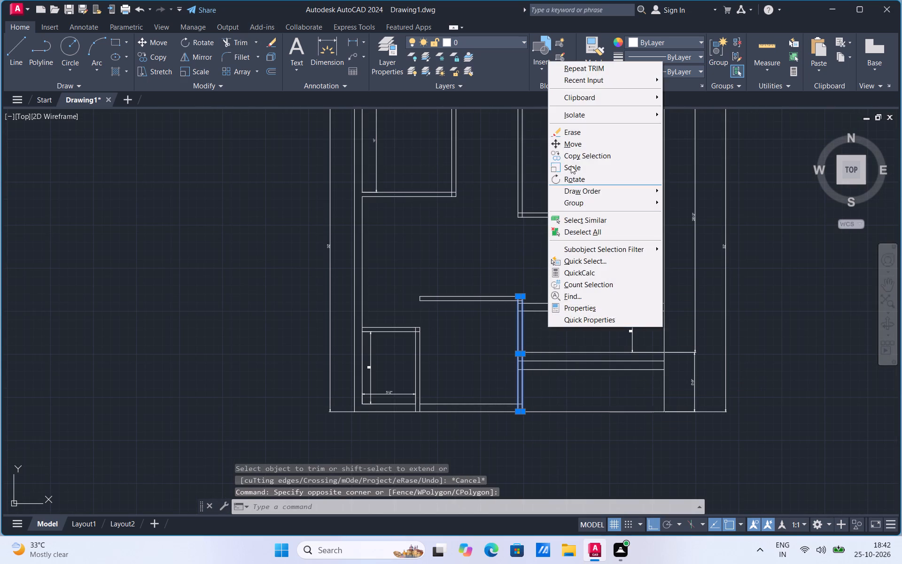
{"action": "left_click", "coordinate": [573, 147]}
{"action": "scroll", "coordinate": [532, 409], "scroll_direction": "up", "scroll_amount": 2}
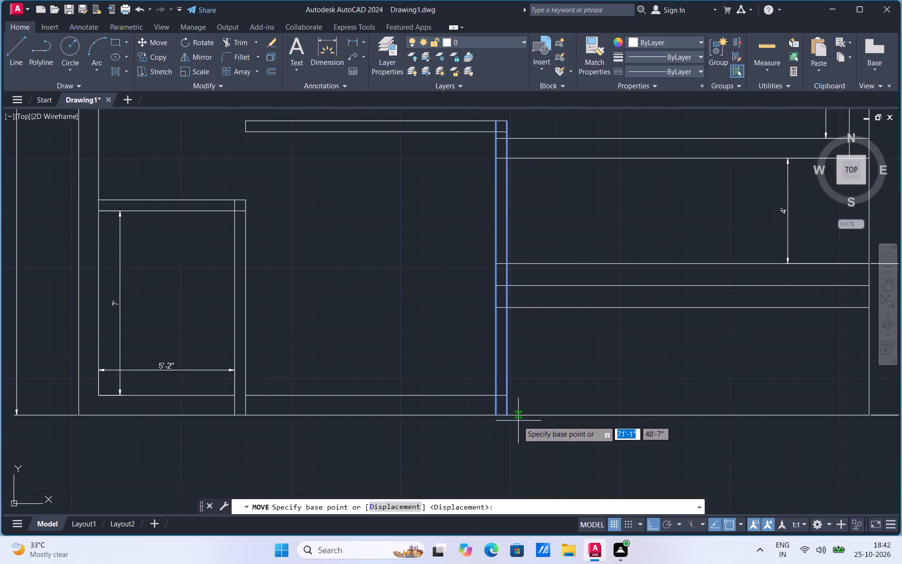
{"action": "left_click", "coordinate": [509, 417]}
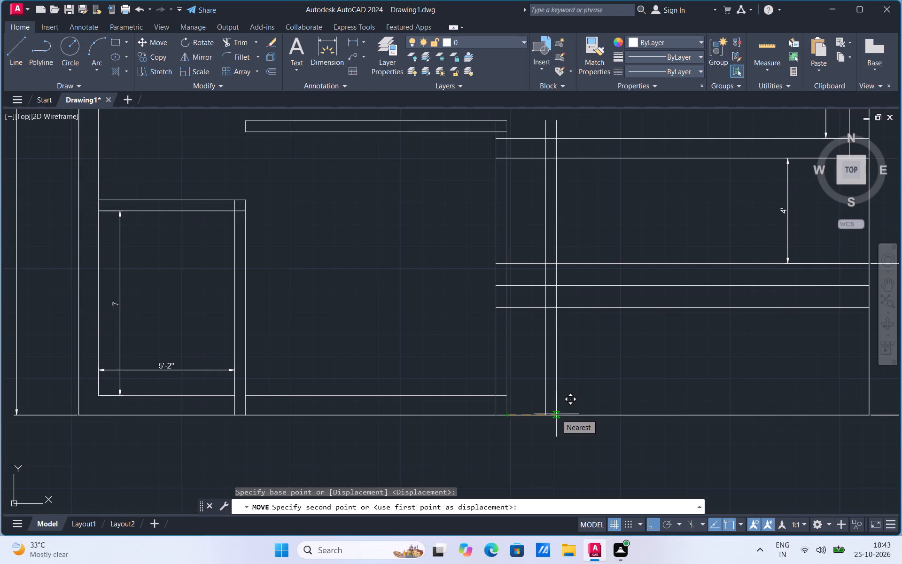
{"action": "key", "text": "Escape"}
Dimension the space from the small lower-left room's right wall to the vertical partition, just above the inner bottom wall line.
{"action": "left_click", "coordinate": [352, 43]}
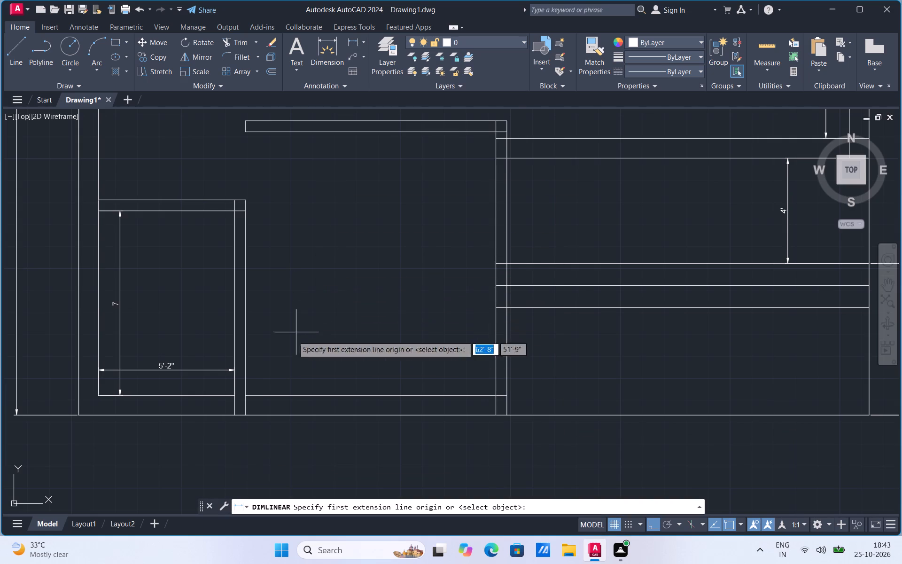
{"action": "left_click", "coordinate": [246, 393]}
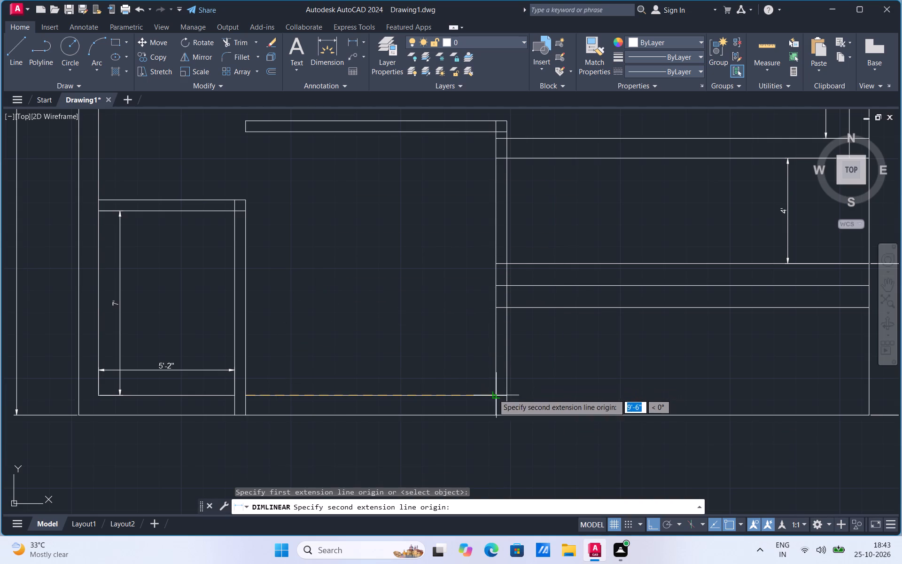
{"action": "left_click", "coordinate": [496, 395]}
{"action": "left_click", "coordinate": [496, 372]}
Move both lines of the lower vertical partition 2'6" to the right.
{"action": "left_click", "coordinate": [492, 447]}
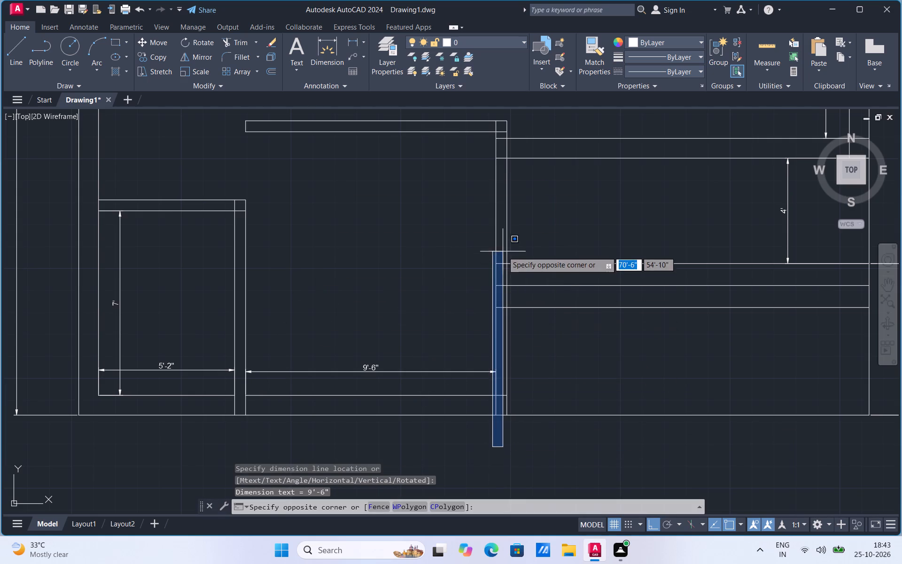
{"action": "scroll", "coordinate": [502, 259], "scroll_direction": "down", "scroll_amount": 1}
{"action": "left_click", "coordinate": [523, 154]}
{"action": "scroll", "coordinate": [524, 333], "scroll_direction": "up", "scroll_amount": 1}
{"action": "right_click", "coordinate": [513, 351]}
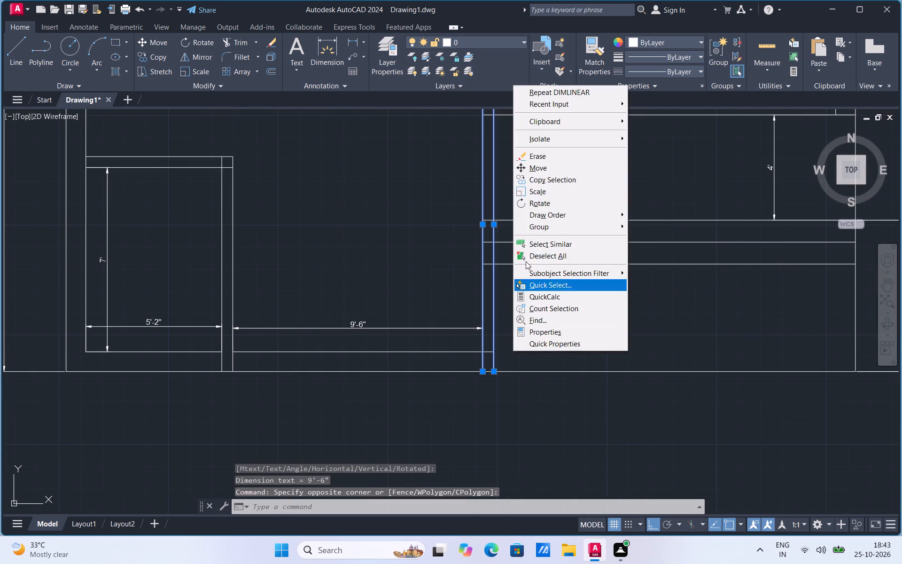
{"action": "left_click", "coordinate": [541, 169]}
{"action": "scroll", "coordinate": [479, 364], "scroll_direction": "up", "scroll_amount": 2}
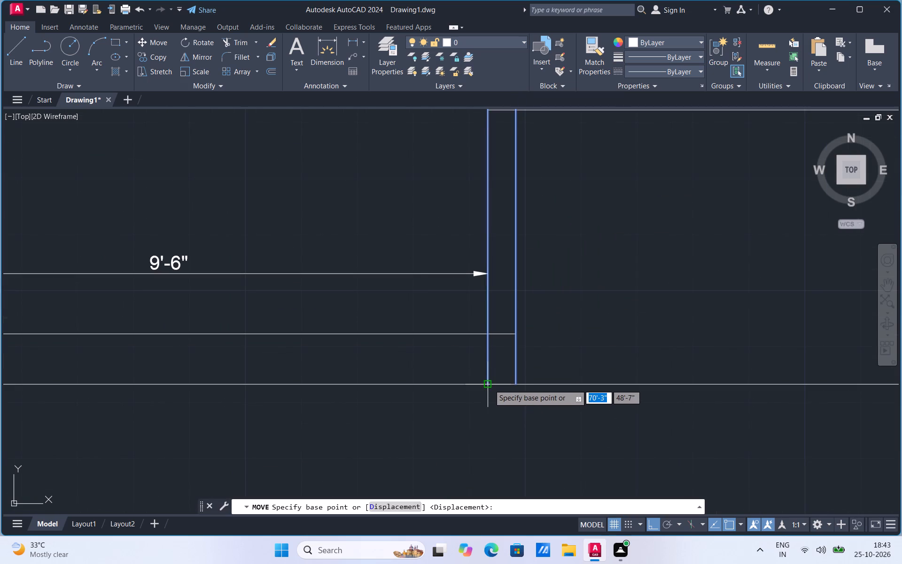
{"action": "left_click", "coordinate": [489, 384]}
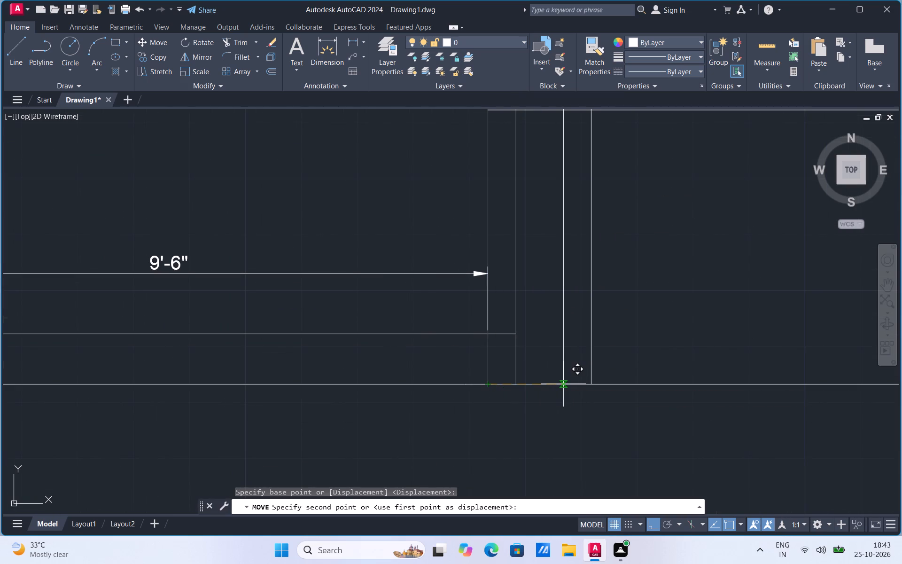
{"action": "type", "text": "2'6\""}
{"action": "key", "text": "Return"}
{"action": "scroll", "coordinate": [448, 465], "scroll_direction": "down", "scroll_amount": 1}
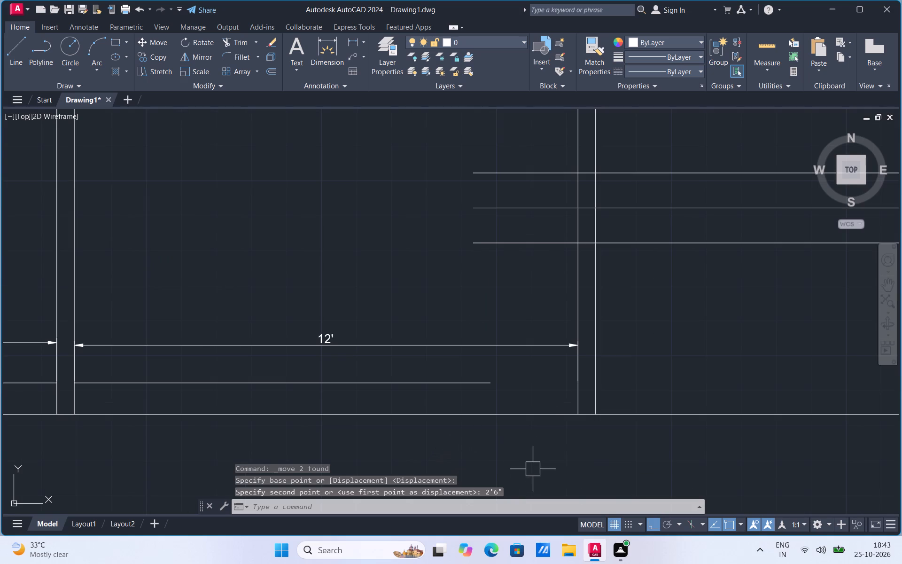
Delete the right-hand piece of the outer bottom wall line.
{"action": "left_click", "coordinate": [546, 413]}
{"action": "key", "text": "Delete"}
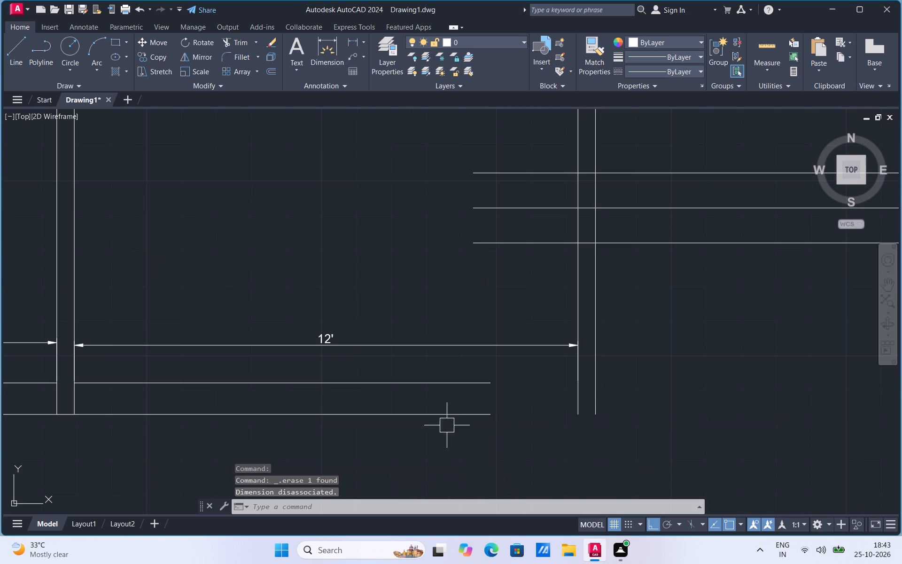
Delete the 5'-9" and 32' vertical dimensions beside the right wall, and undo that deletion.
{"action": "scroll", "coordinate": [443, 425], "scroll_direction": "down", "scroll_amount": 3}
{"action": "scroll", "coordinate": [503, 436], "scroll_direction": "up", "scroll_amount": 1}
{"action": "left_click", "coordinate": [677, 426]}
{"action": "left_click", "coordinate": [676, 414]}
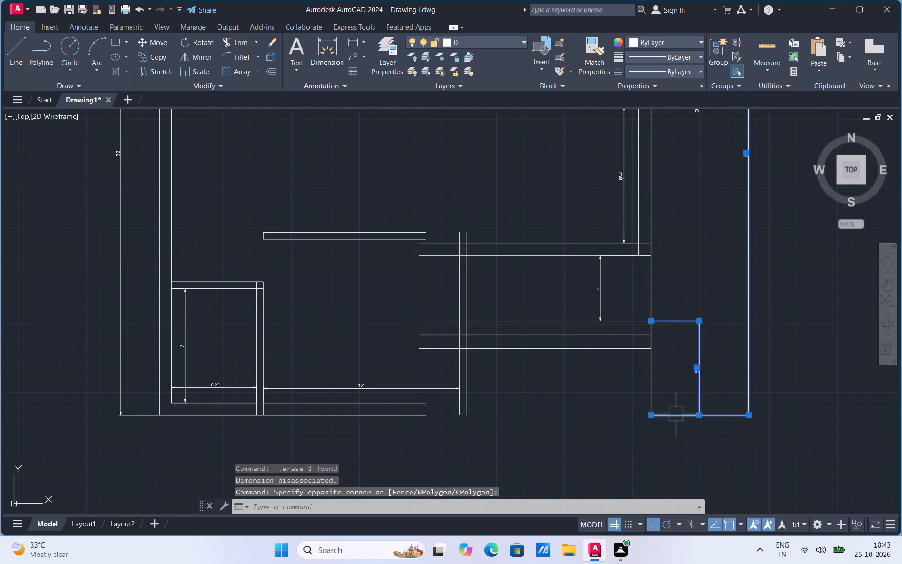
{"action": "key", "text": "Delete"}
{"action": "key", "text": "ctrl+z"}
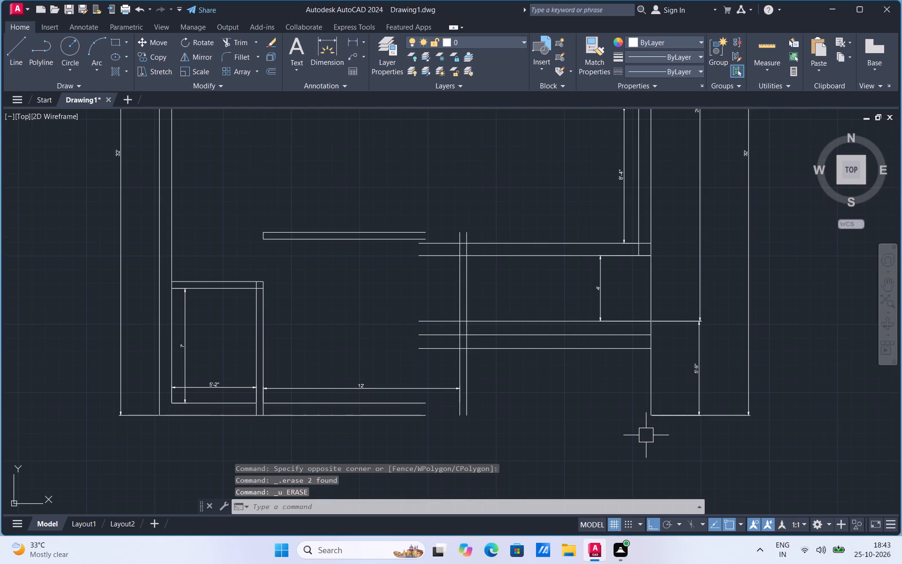
Extend the outer and inner bottom wall lines to the outer right wall line.
{"action": "key", "text": "e"}
{"action": "key", "text": "x"}
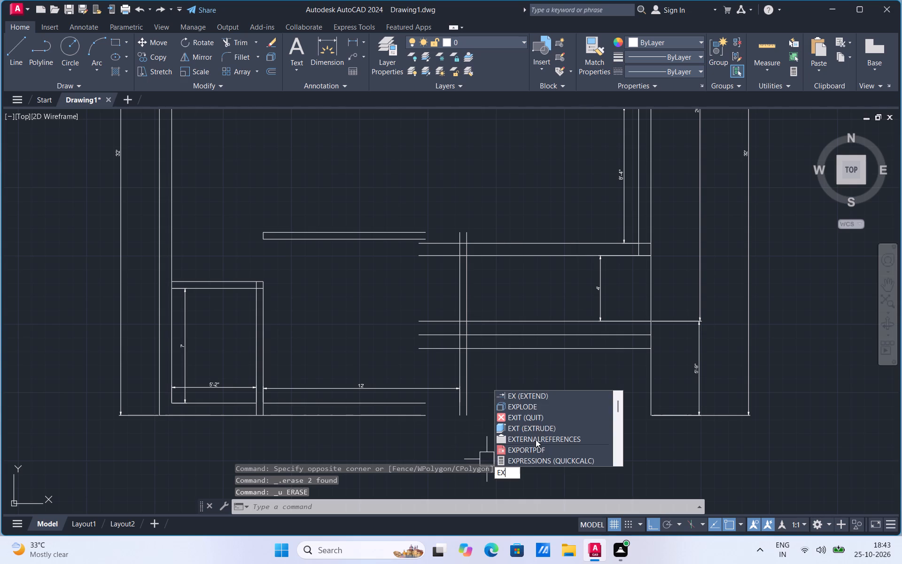
{"action": "left_click", "coordinate": [533, 397]}
{"action": "left_click", "coordinate": [421, 423]}
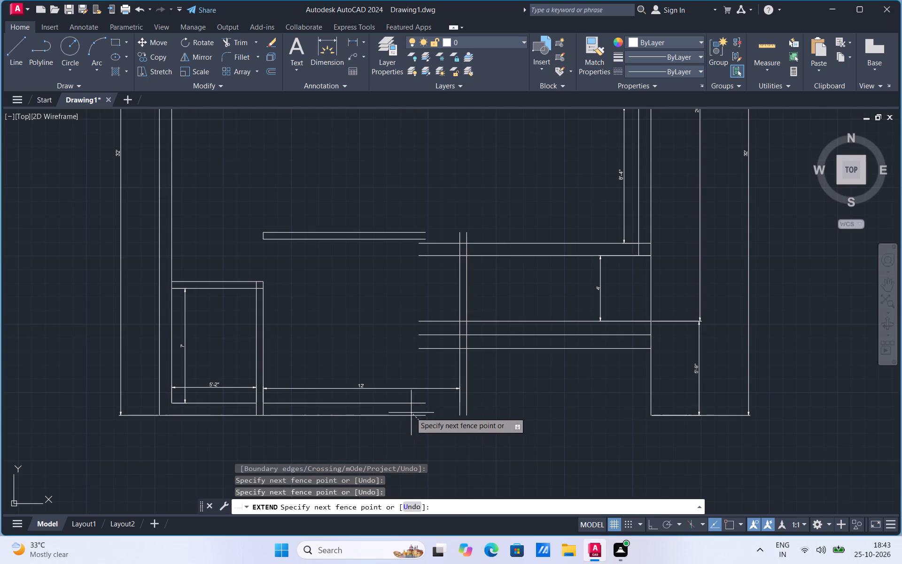
{"action": "left_click", "coordinate": [410, 411]}
{"action": "left_click", "coordinate": [432, 416]}
{"action": "left_click", "coordinate": [440, 416]}
{"action": "left_click", "coordinate": [413, 406]}
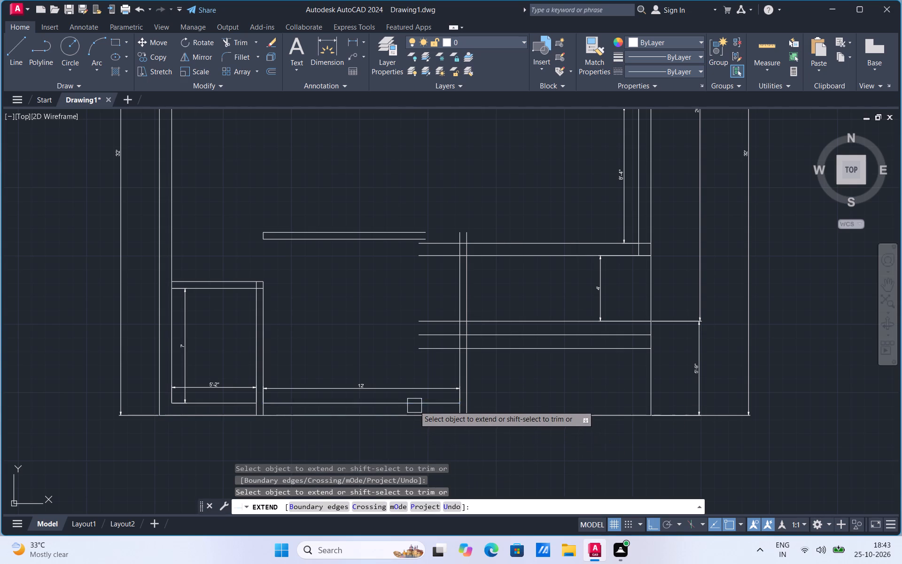
{"action": "left_click", "coordinate": [439, 405]}
{"action": "left_click", "coordinate": [432, 407]}
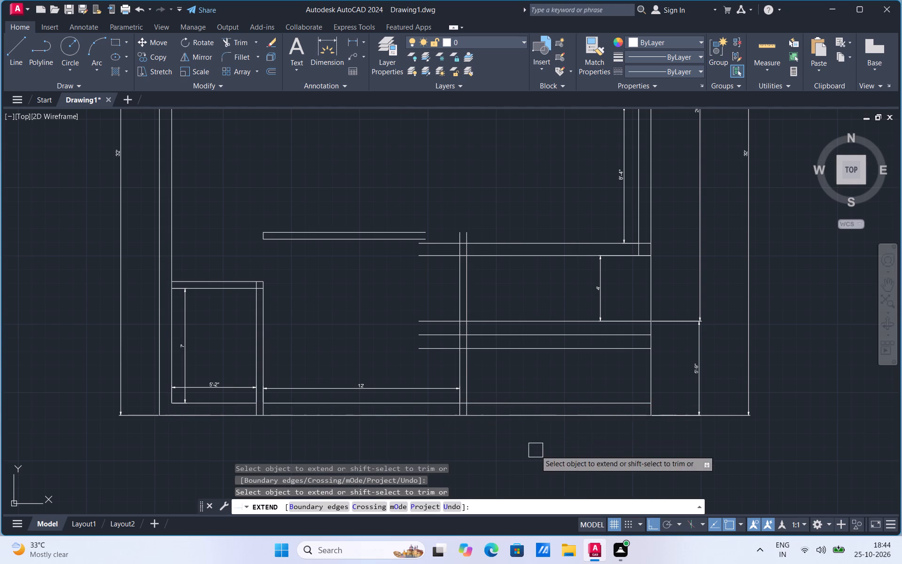
{"action": "key", "text": "Escape"}
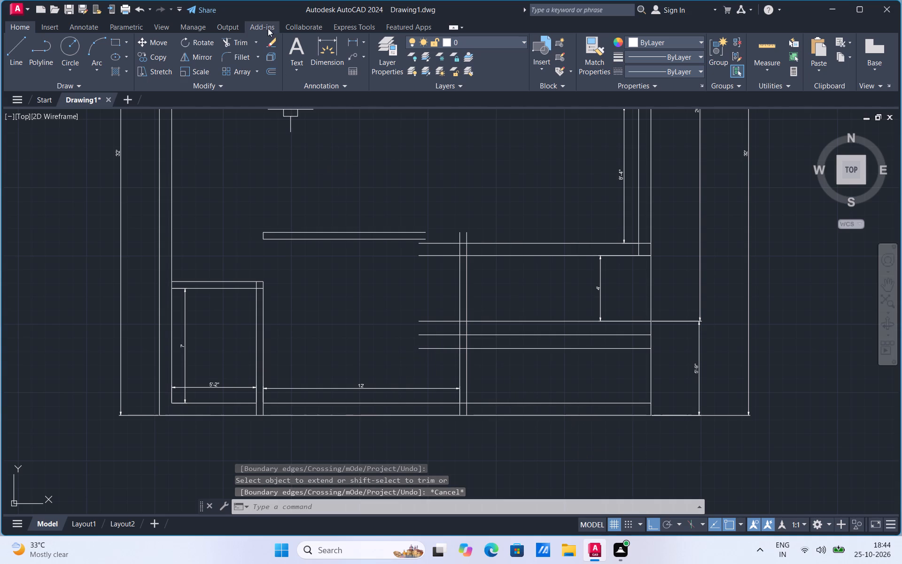
Trim the five right-hand wall and step lines back to the moved partition's right line, clearing their stubs and pieces inside it.
{"action": "left_click", "coordinate": [242, 42]}
{"action": "left_click_drag", "start_coordinate": [427, 361], "coordinate": [436, 289]}
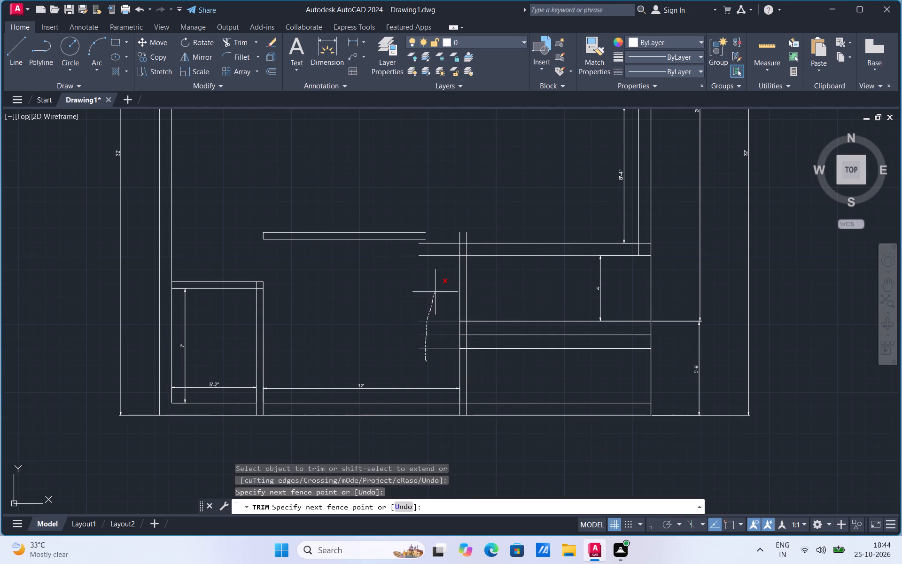
{"action": "left_click_drag", "start_coordinate": [436, 289], "coordinate": [451, 211]}
{"action": "scroll", "coordinate": [459, 243], "scroll_direction": "up", "scroll_amount": 3}
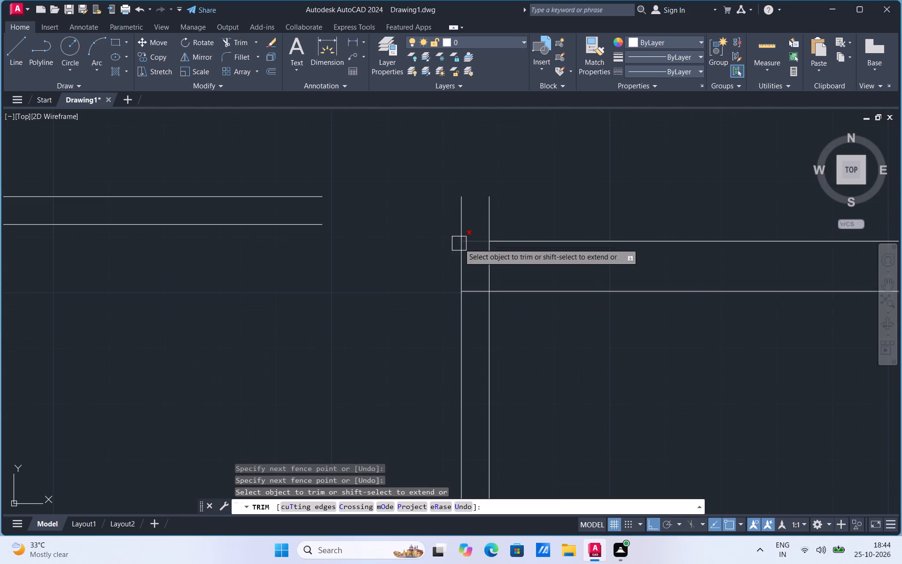
{"action": "left_click", "coordinate": [474, 238]}
{"action": "left_click", "coordinate": [479, 292]}
{"action": "scroll", "coordinate": [477, 177], "scroll_direction": "down", "scroll_amount": 3}
{"action": "scroll", "coordinate": [474, 303], "scroll_direction": "up", "scroll_amount": 3}
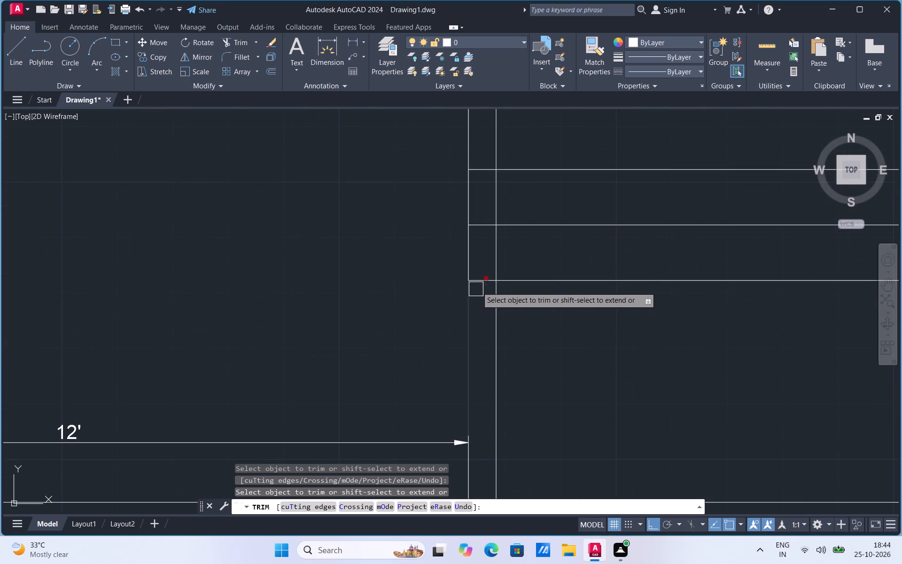
{"action": "left_click", "coordinate": [484, 232]}
{"action": "left_click", "coordinate": [479, 165]}
{"action": "left_click", "coordinate": [484, 283]}
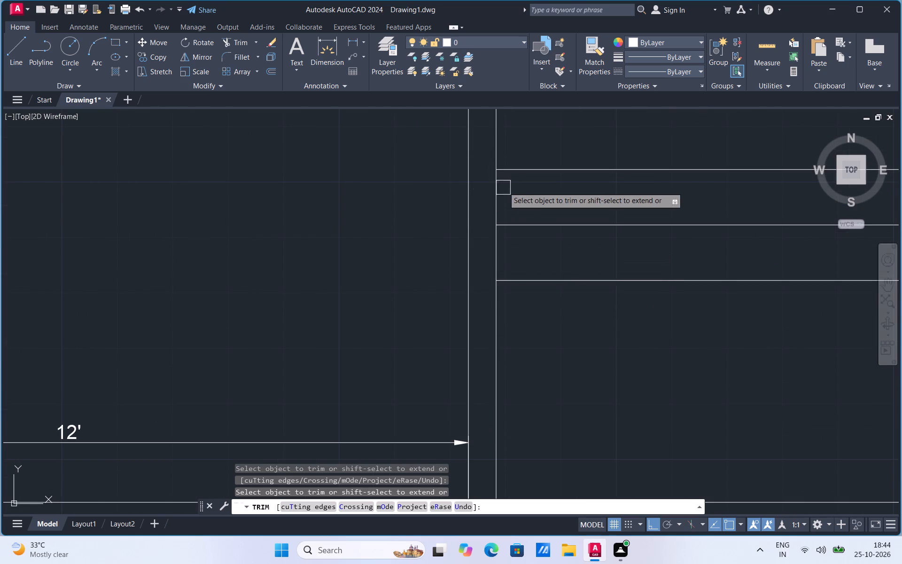
Trim the inner bottom wall line between the moved partition's lines and the partition's left line where it enters the bottom wall.
{"action": "scroll", "coordinate": [504, 187], "scroll_direction": "down", "scroll_amount": 2}
{"action": "scroll", "coordinate": [491, 318], "scroll_direction": "up", "scroll_amount": 2}
{"action": "left_click", "coordinate": [497, 297]}
{"action": "left_click", "coordinate": [486, 312]}
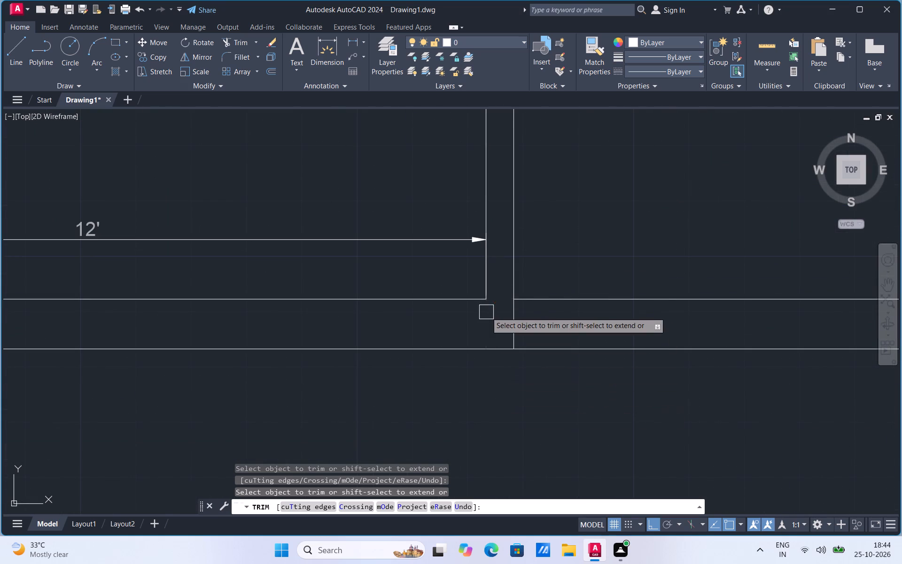
{"action": "scroll", "coordinate": [513, 453], "scroll_direction": "down", "scroll_amount": 2}
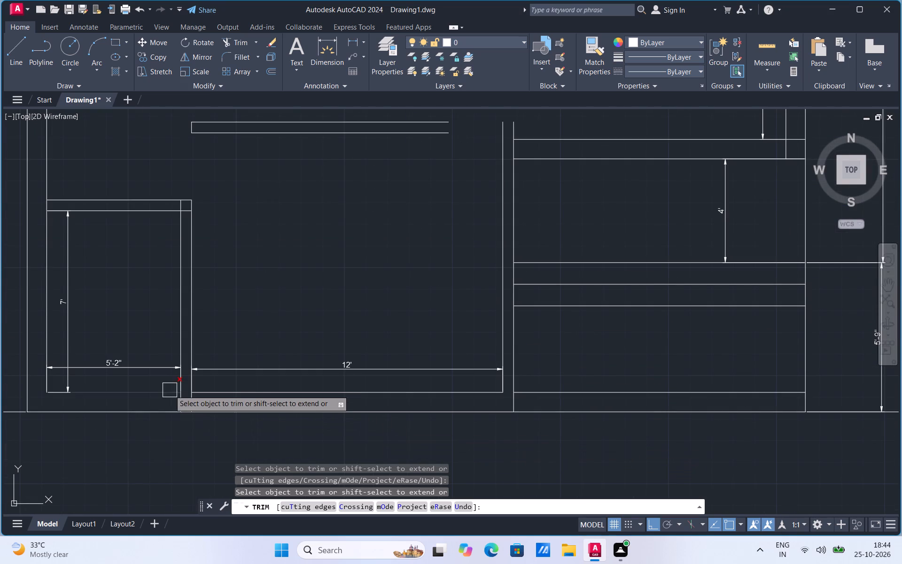
Trim the small lower-left room's two right partition lines back to the inner bottom wall line.
{"action": "scroll", "coordinate": [179, 403], "scroll_direction": "up", "scroll_amount": 2}
{"action": "left_click", "coordinate": [182, 395]}
{"action": "left_click", "coordinate": [204, 398]}
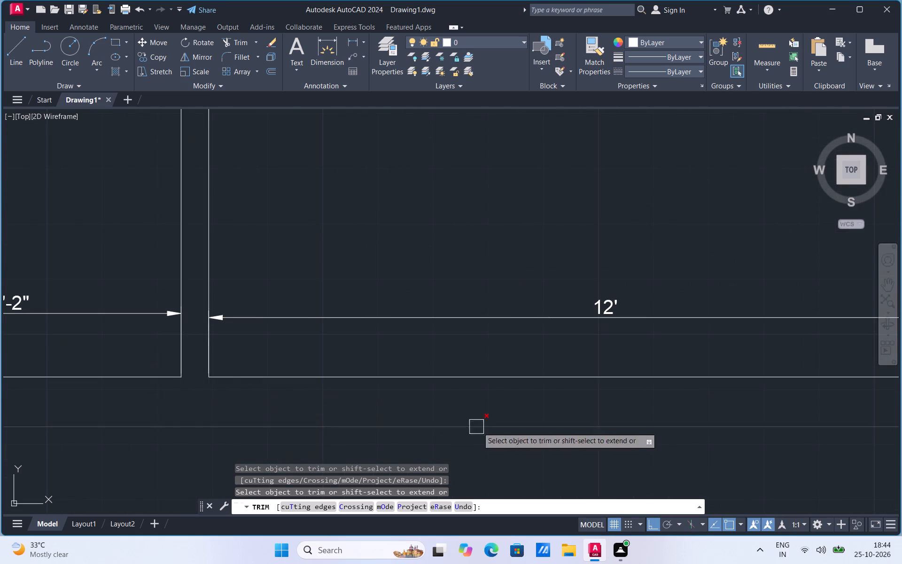
Trim the inner left wall line between the small room's top partition lines and the two overlapping line ends at its upper-right corner.
{"action": "scroll", "coordinate": [481, 432], "scroll_direction": "down", "scroll_amount": 4}
{"action": "scroll", "coordinate": [391, 361], "scroll_direction": "up", "scroll_amount": 3}
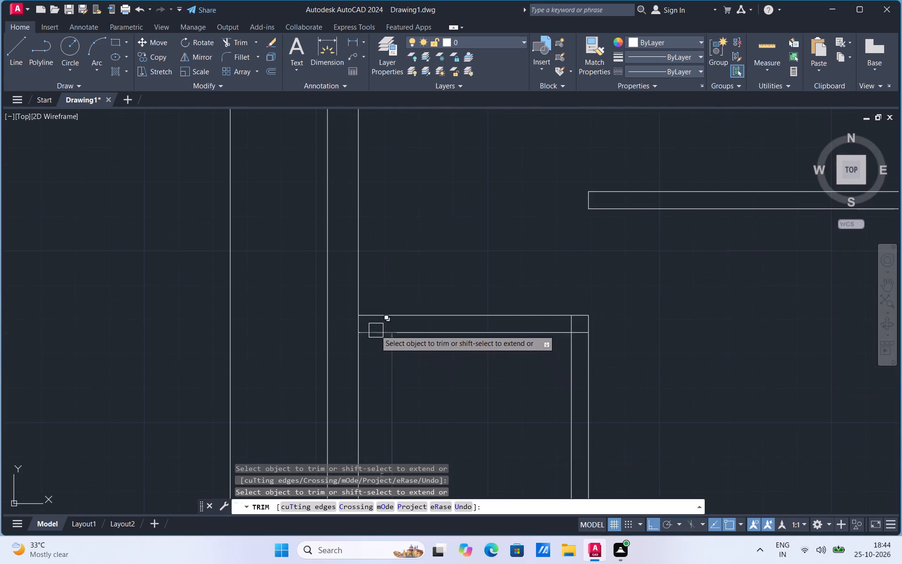
{"action": "scroll", "coordinate": [350, 315], "scroll_direction": "up", "scroll_amount": 1}
{"action": "left_click", "coordinate": [360, 330]}
{"action": "scroll", "coordinate": [355, 328], "scroll_direction": "down", "scroll_amount": 2}
{"action": "scroll", "coordinate": [471, 338], "scroll_direction": "up", "scroll_amount": 2}
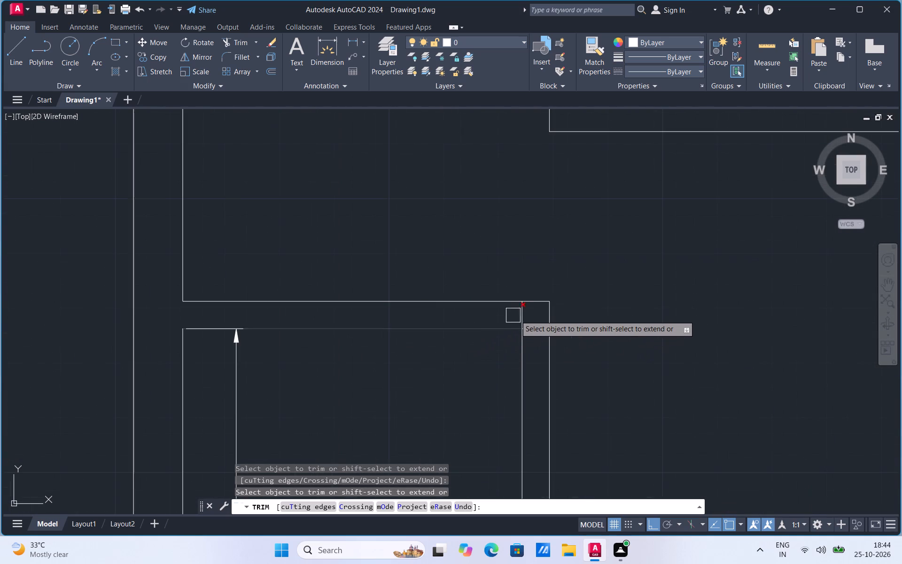
{"action": "left_click", "coordinate": [521, 315]}
{"action": "left_click", "coordinate": [540, 329]}
{"action": "scroll", "coordinate": [409, 368], "scroll_direction": "down", "scroll_amount": 3}
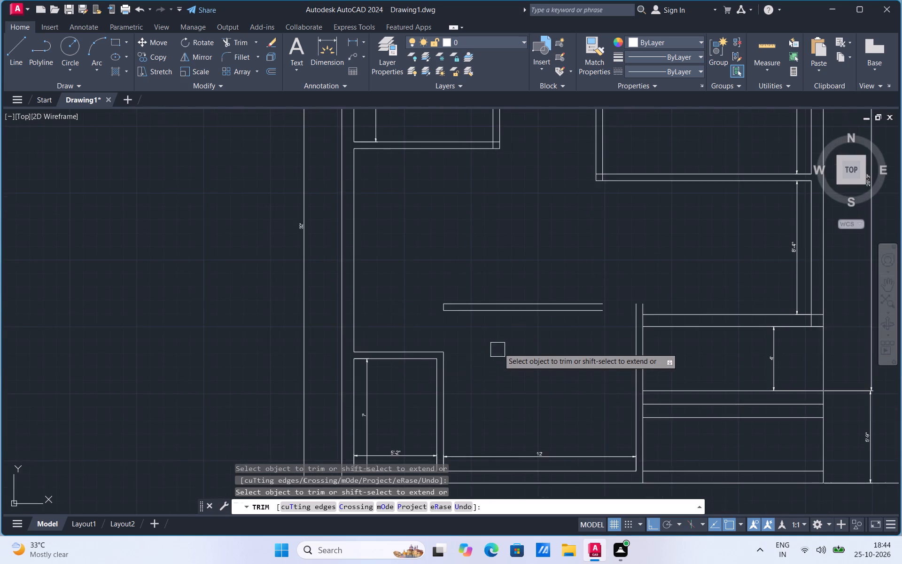
{"action": "scroll", "coordinate": [498, 345], "scroll_direction": "up", "scroll_amount": 1}
{"action": "key", "text": "Escape"}
{"action": "scroll", "coordinate": [287, 285], "scroll_direction": "down", "scroll_amount": 2}
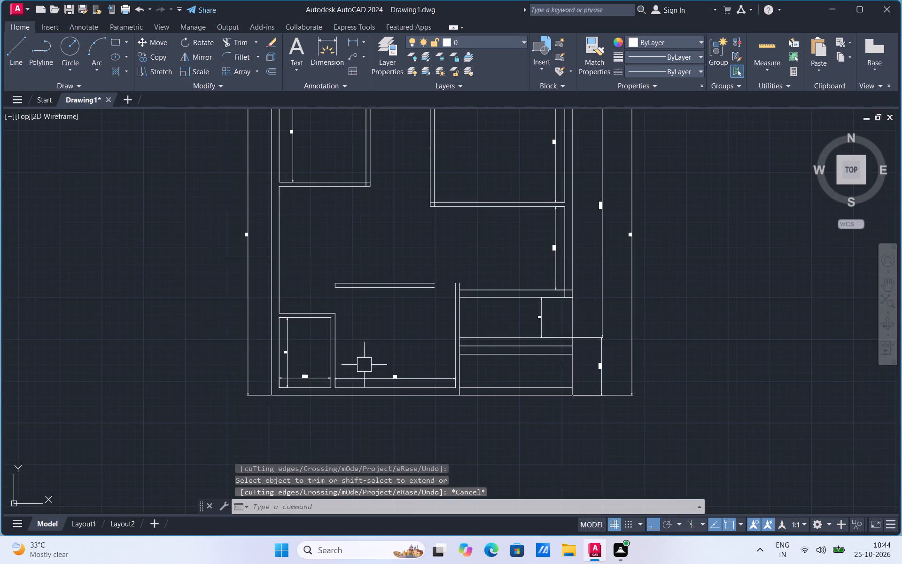
Trim the inner top wall line where the two upper-room partitions join it, opening the gaps between each pair of lines.
{"action": "scroll", "coordinate": [429, 444], "scroll_direction": "down", "scroll_amount": 1}
{"action": "scroll", "coordinate": [410, 313], "scroll_direction": "up", "scroll_amount": 1}
{"action": "scroll", "coordinate": [373, 153], "scroll_direction": "up", "scroll_amount": 3}
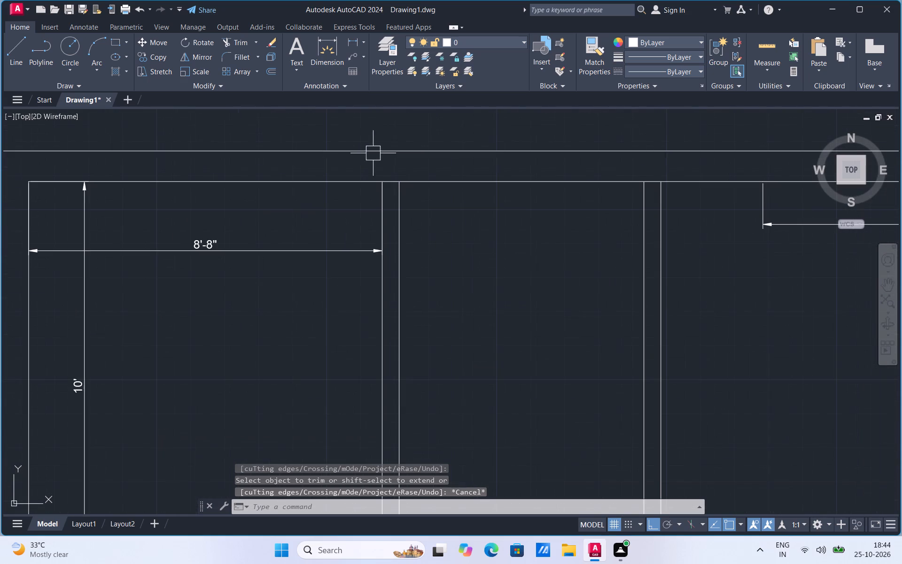
{"action": "left_click", "coordinate": [235, 40]}
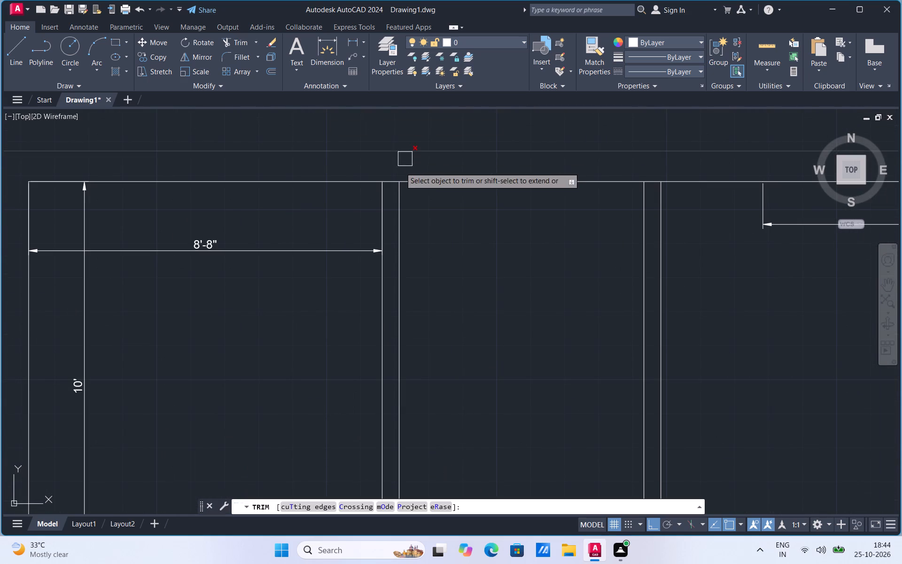
{"action": "scroll", "coordinate": [392, 181], "scroll_direction": "up", "scroll_amount": 2}
{"action": "left_click", "coordinate": [392, 181]}
{"action": "scroll", "coordinate": [307, 376], "scroll_direction": "down", "scroll_amount": 2}
{"action": "scroll", "coordinate": [588, 305], "scroll_direction": "up", "scroll_amount": 1}
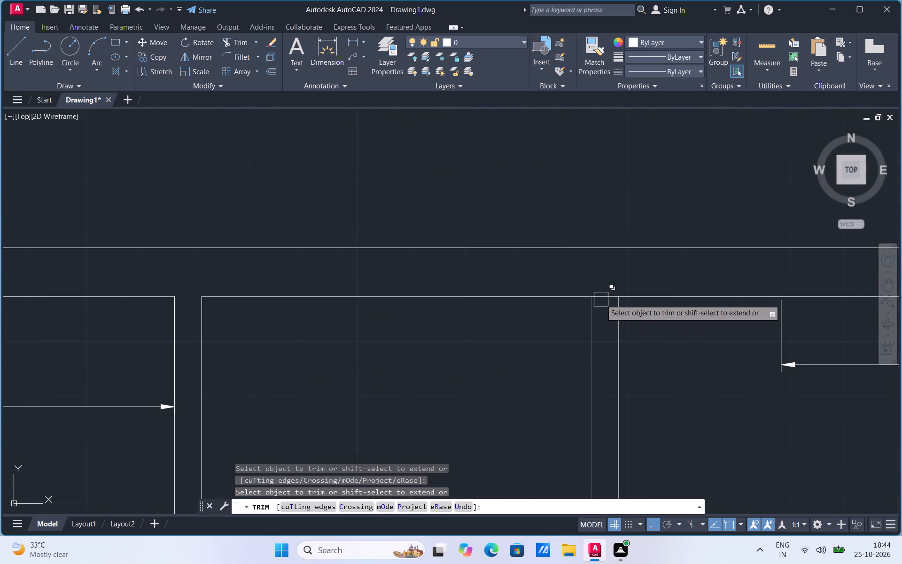
{"action": "left_click", "coordinate": [604, 298]}
{"action": "scroll", "coordinate": [353, 336], "scroll_direction": "down", "scroll_amount": 2}
{"action": "scroll", "coordinate": [545, 236], "scroll_direction": "down", "scroll_amount": 1}
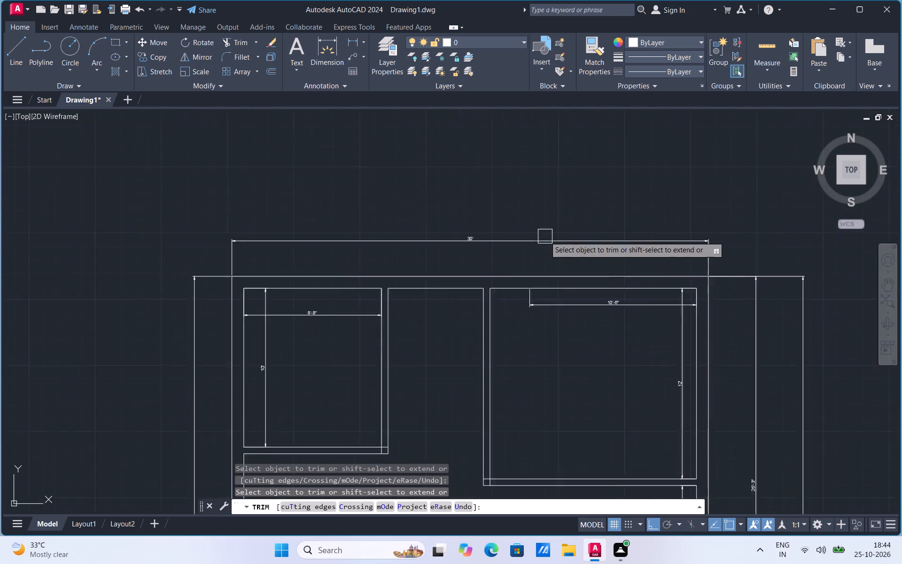
{"action": "scroll", "coordinate": [545, 236], "scroll_direction": "down", "scroll_amount": 1}
{"action": "scroll", "coordinate": [624, 306], "scroll_direction": "down", "scroll_amount": 1}
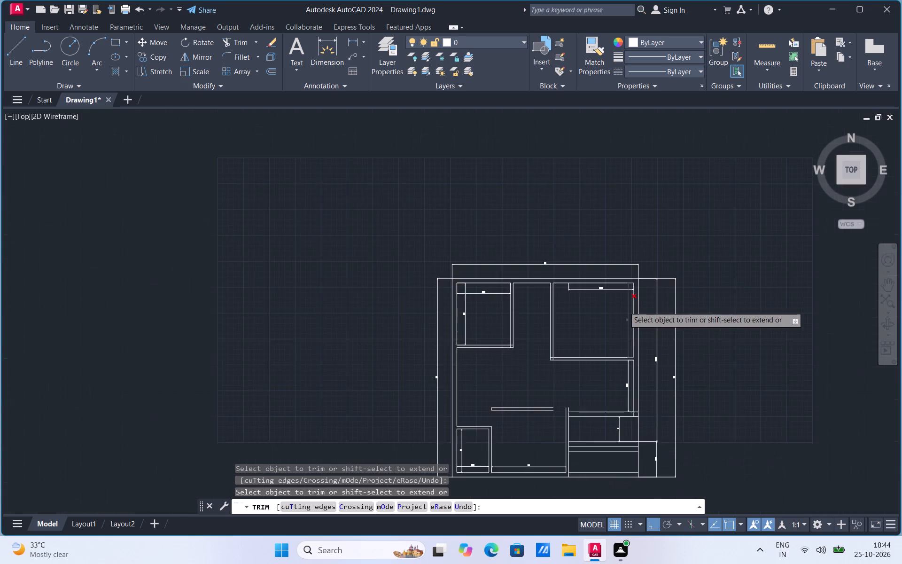
Trim the wall line ends crossing at the lower-right corner of the 8'-4" space where it meets the right outer wall.
{"action": "scroll", "coordinate": [624, 306], "scroll_direction": "down", "scroll_amount": 1}
{"action": "scroll", "coordinate": [637, 384], "scroll_direction": "up", "scroll_amount": 2}
{"action": "scroll", "coordinate": [616, 334], "scroll_direction": "up", "scroll_amount": 3}
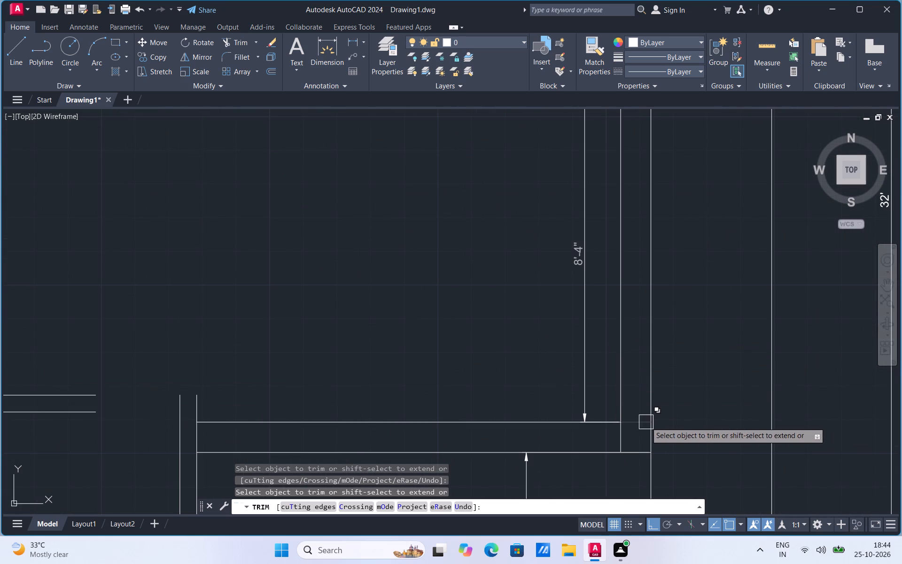
{"action": "left_click", "coordinate": [640, 424]}
{"action": "left_click", "coordinate": [622, 437]}
Trim the stub of the partition beside the steps above the 8'-4" space's bottom wall, and remove the partition's left line.
{"action": "scroll", "coordinate": [680, 342], "scroll_direction": "down", "scroll_amount": 2}
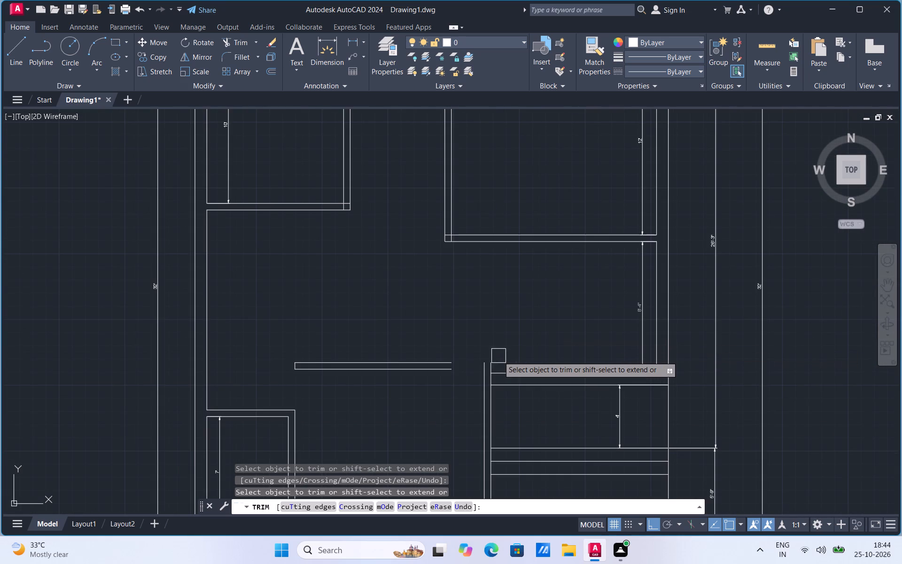
{"action": "left_click", "coordinate": [495, 359]}
{"action": "left_click", "coordinate": [484, 361]}
Remove the loose horizontal partition above the 12' space, including both lines and its end cap.
{"action": "left_click_drag", "start_coordinate": [351, 385], "coordinate": [364, 335]}
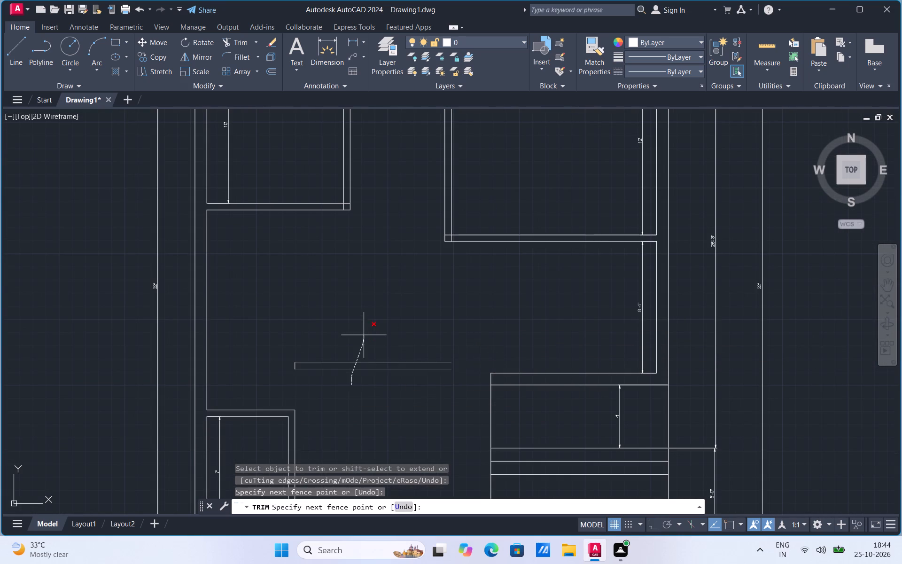
{"action": "left_click_drag", "start_coordinate": [364, 335], "coordinate": [363, 335]}
{"action": "left_click_drag", "start_coordinate": [328, 360], "coordinate": [275, 364]}
{"action": "left_click_drag", "start_coordinate": [300, 361], "coordinate": [285, 376]}
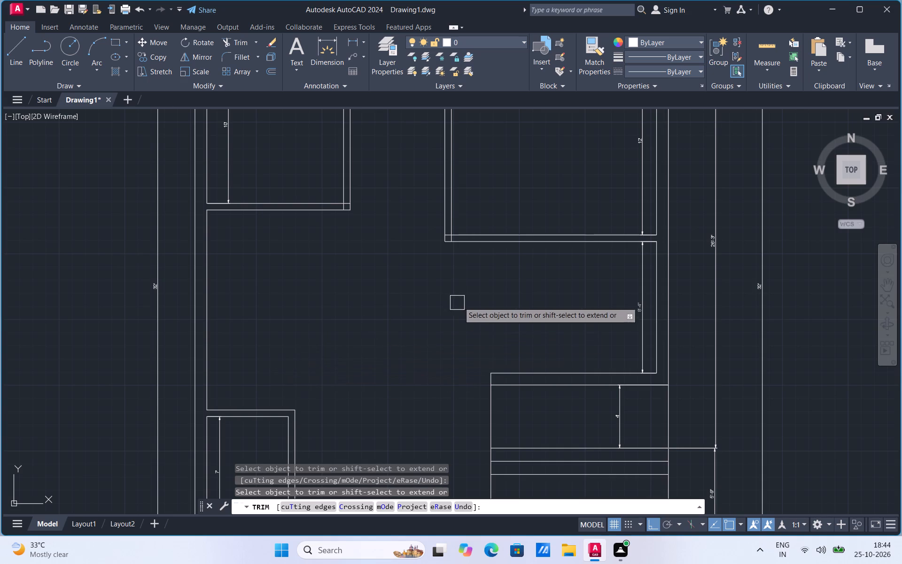
{"action": "scroll", "coordinate": [463, 297], "scroll_direction": "down", "scroll_amount": 2}
{"action": "scroll", "coordinate": [434, 333], "scroll_direction": "up", "scroll_amount": 1}
{"action": "key", "text": "Escape"}
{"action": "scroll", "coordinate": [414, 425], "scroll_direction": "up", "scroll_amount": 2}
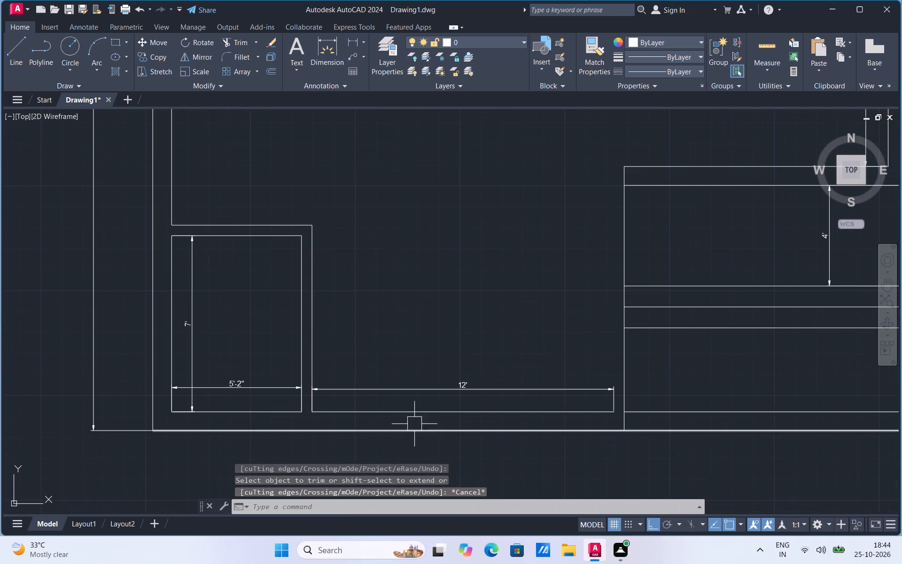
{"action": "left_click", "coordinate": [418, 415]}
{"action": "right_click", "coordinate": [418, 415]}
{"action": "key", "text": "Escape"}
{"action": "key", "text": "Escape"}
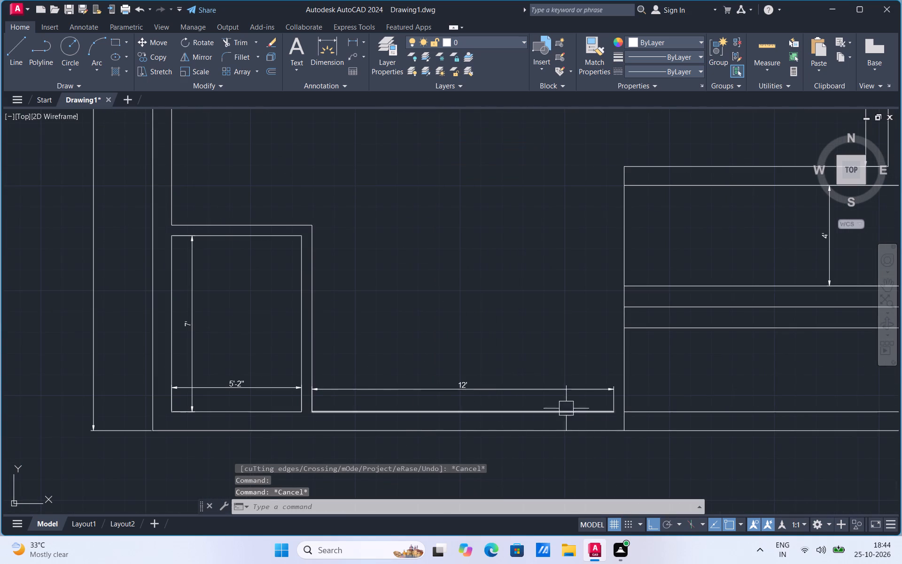
Copy the vertical partition line beside the steps 5" to the left, towards the 12' space.
{"action": "left_click", "coordinate": [623, 369]}
{"action": "right_click", "coordinate": [623, 369]}
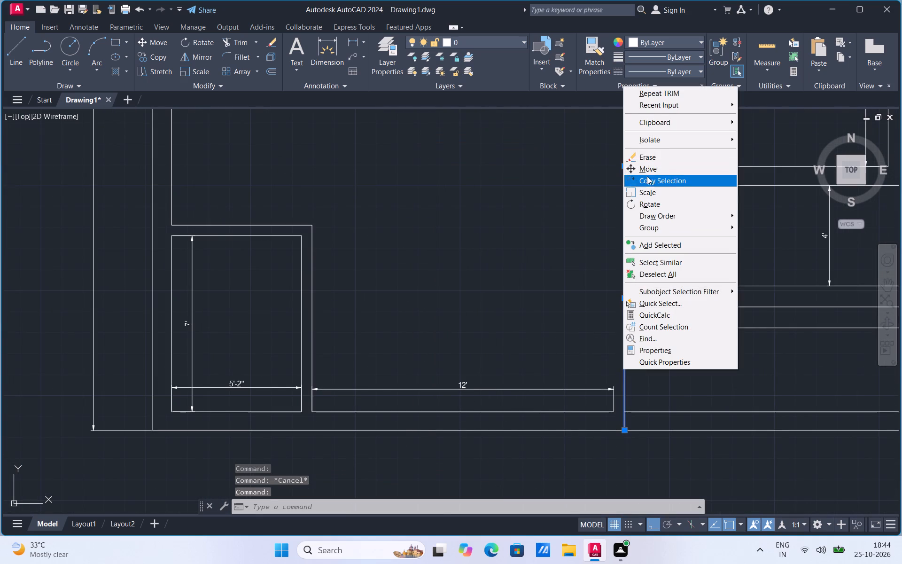
{"action": "left_click", "coordinate": [647, 180]}
{"action": "scroll", "coordinate": [635, 431], "scroll_direction": "up", "scroll_amount": 2}
{"action": "left_click", "coordinate": [607, 429]}
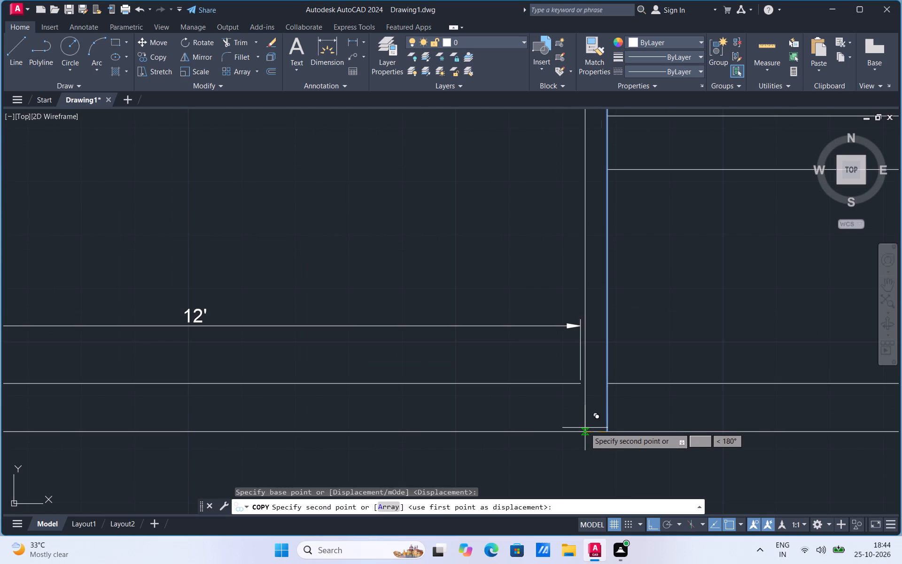
{"action": "key", "text": "5"}
{"action": "key", "text": "Return"}
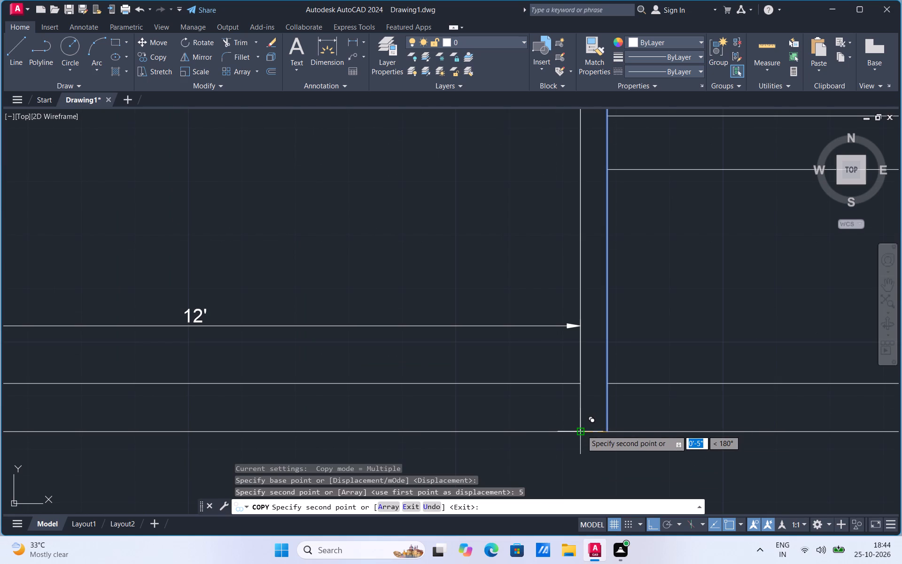
{"action": "key", "text": "Escape"}
{"action": "scroll", "coordinate": [636, 491], "scroll_direction": "down", "scroll_amount": 1}
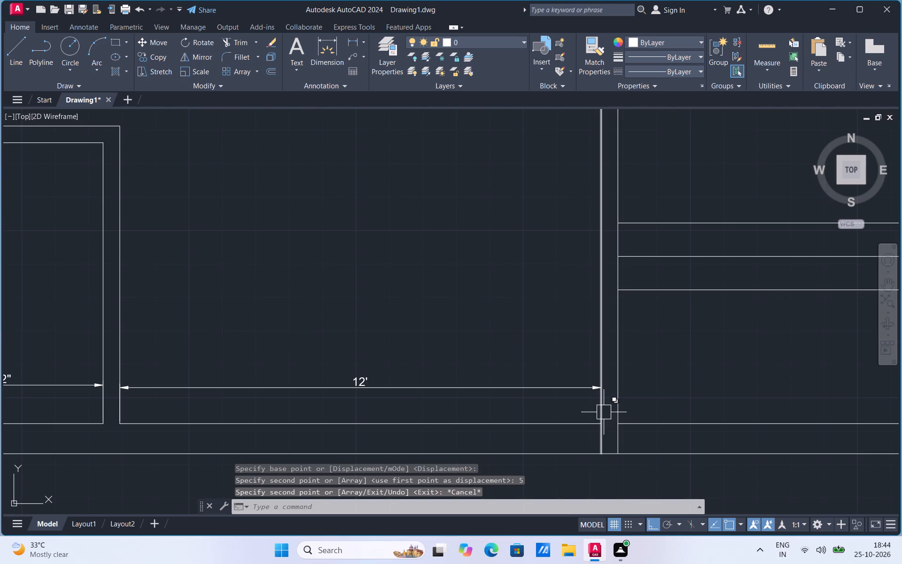
Copy the inner bottom wall line of the 12' space 10' upward.
{"action": "scroll", "coordinate": [663, 461], "scroll_direction": "down", "scroll_amount": 2}
{"action": "left_click", "coordinate": [573, 442]}
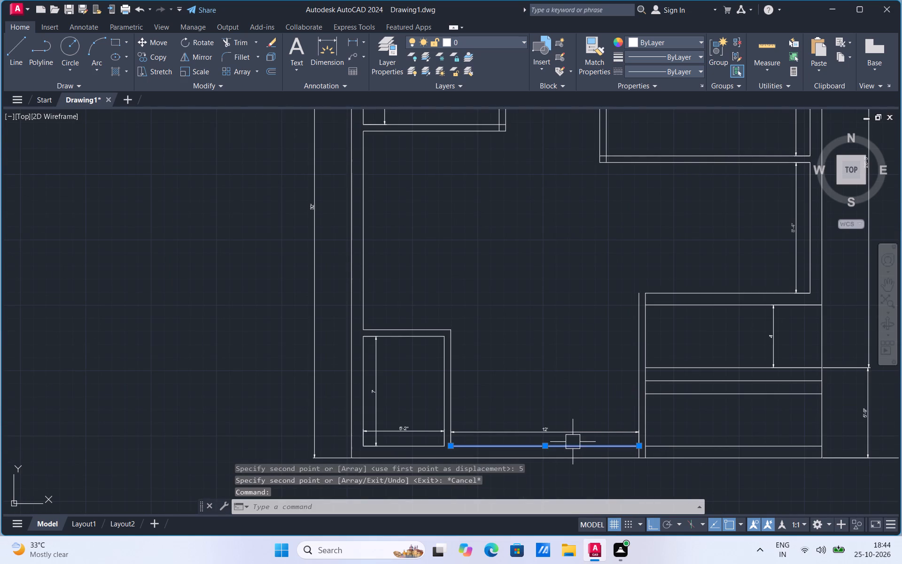
{"action": "right_click", "coordinate": [573, 442]}
{"action": "left_click", "coordinate": [607, 254]}
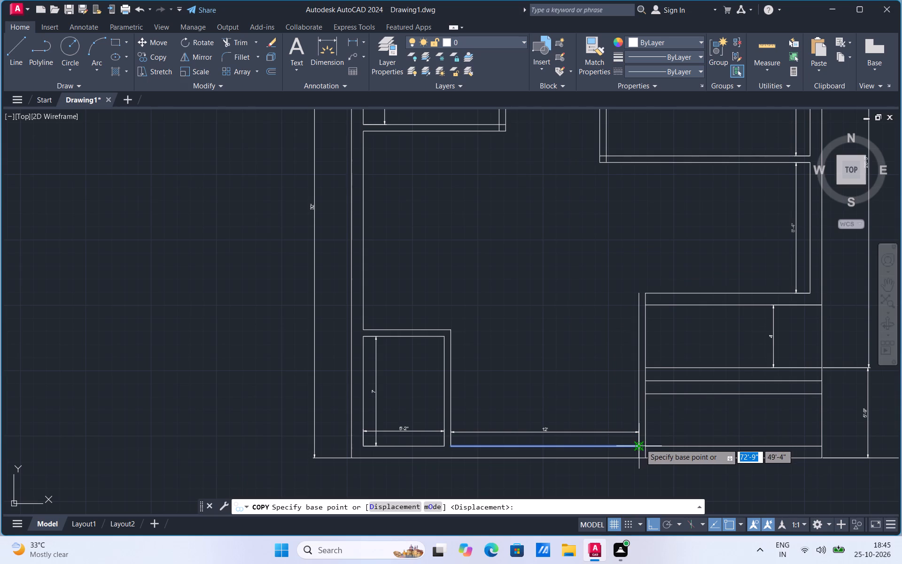
{"action": "left_click", "coordinate": [640, 445]}
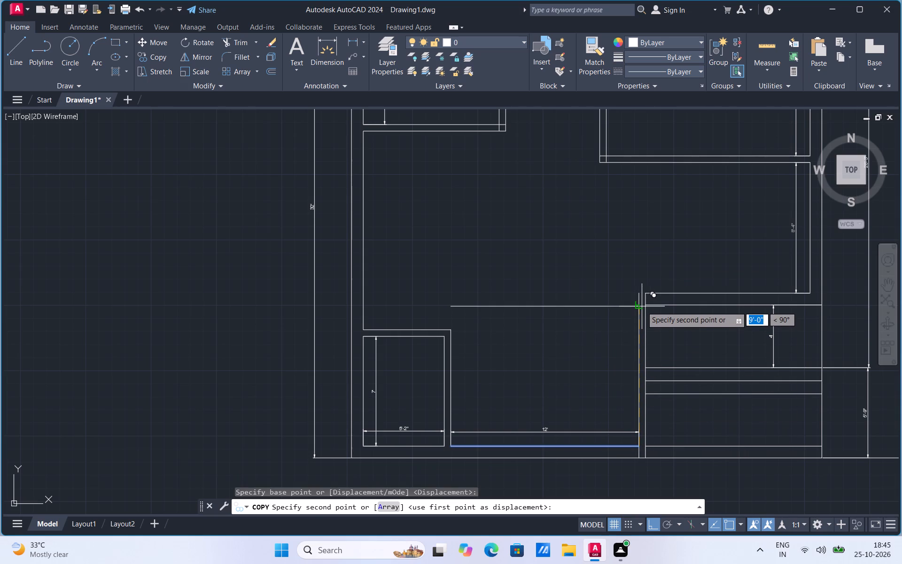
{"action": "type", "text": "10'"}
{"action": "key", "text": "Return"}
{"action": "key", "text": "Escape"}
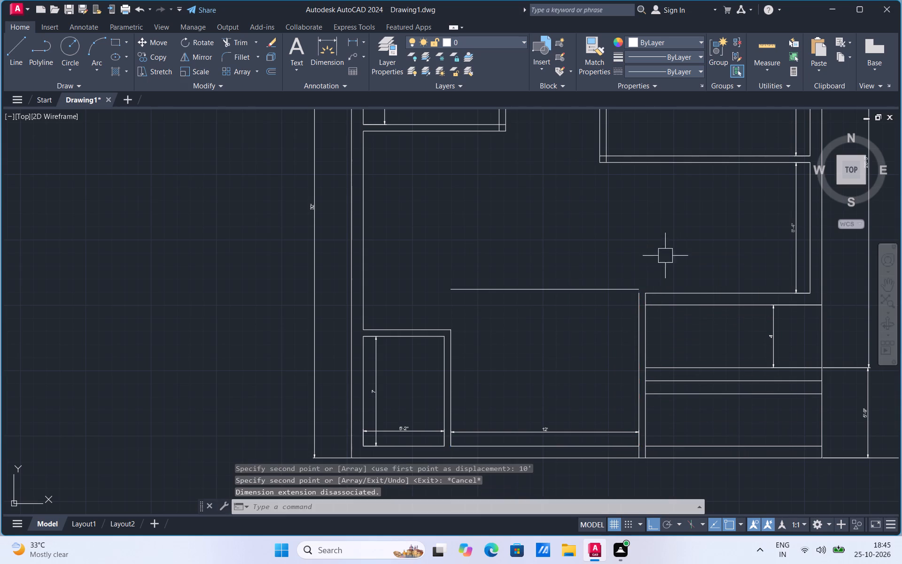
Join the copied horizontal line and the partition's left line in a square corner using Fillet with zero radius.
{"action": "scroll", "coordinate": [649, 290], "scroll_direction": "up", "scroll_amount": 3}
{"action": "key", "text": "f"}
{"action": "key", "text": "Return"}
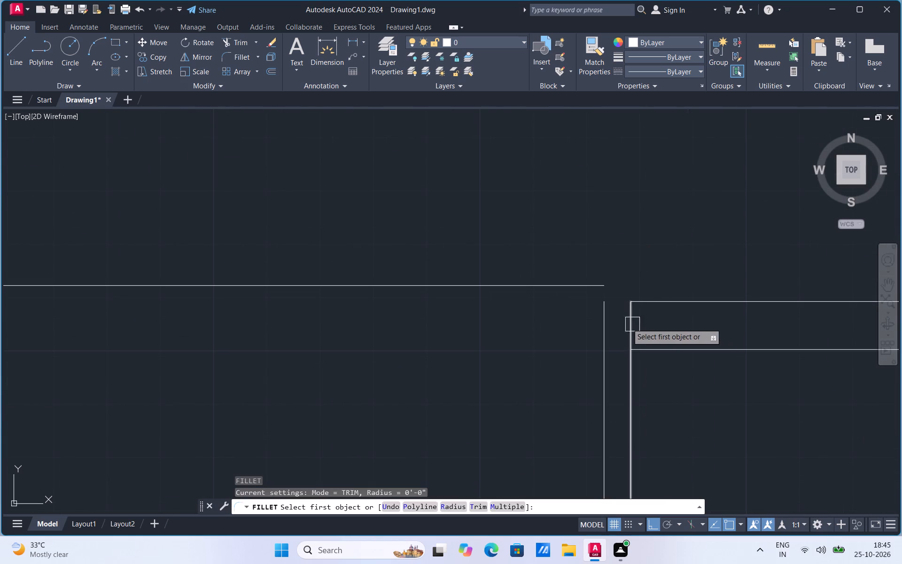
{"action": "left_click", "coordinate": [607, 320]}
{"action": "left_click", "coordinate": [595, 286]}
{"action": "scroll", "coordinate": [576, 312], "scroll_direction": "down", "scroll_amount": 4}
{"action": "scroll", "coordinate": [505, 331], "scroll_direction": "up", "scroll_amount": 1}
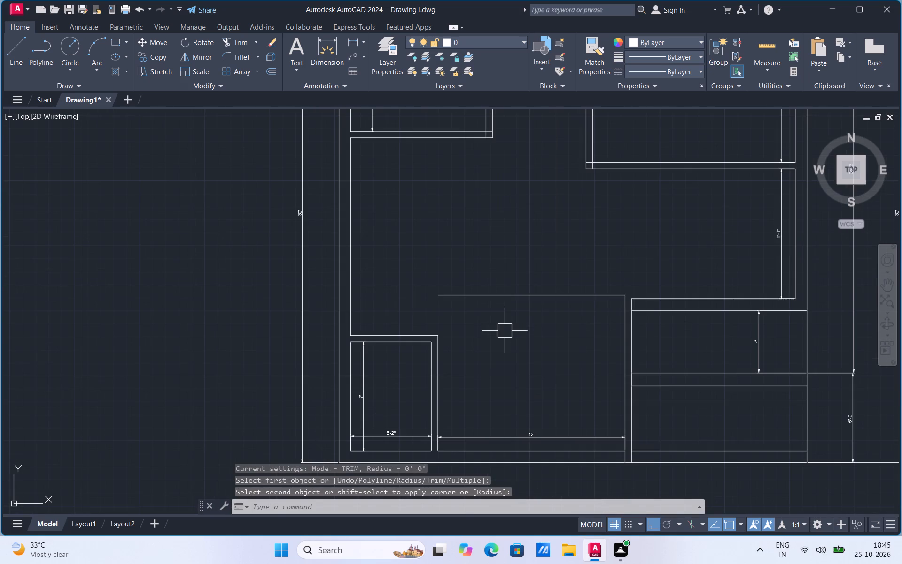
Extend the small room's outer right line up to the 12' space's top line, and its inner right line to the room's upper partition line.
{"action": "scroll", "coordinate": [442, 303], "scroll_direction": "up", "scroll_amount": 1}
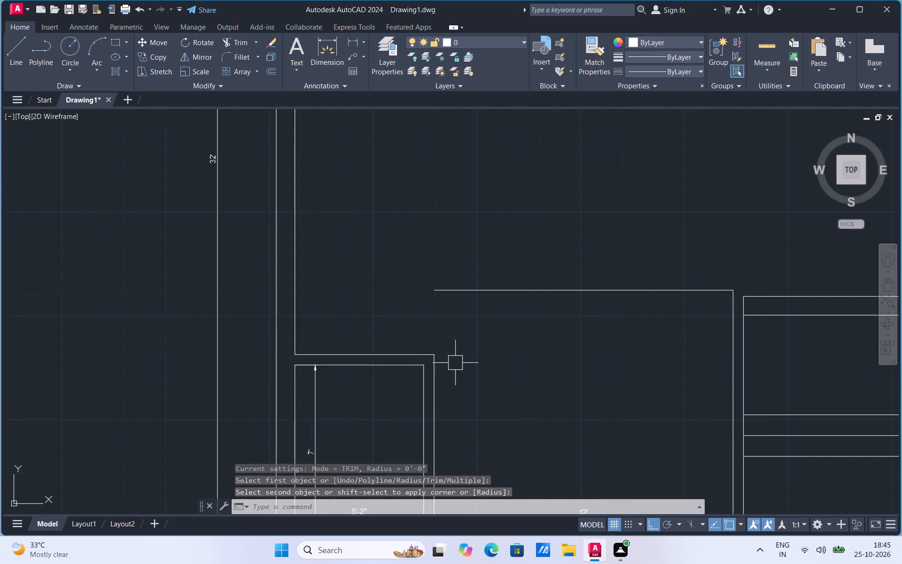
{"action": "key", "text": "e"}
{"action": "key", "text": "x"}
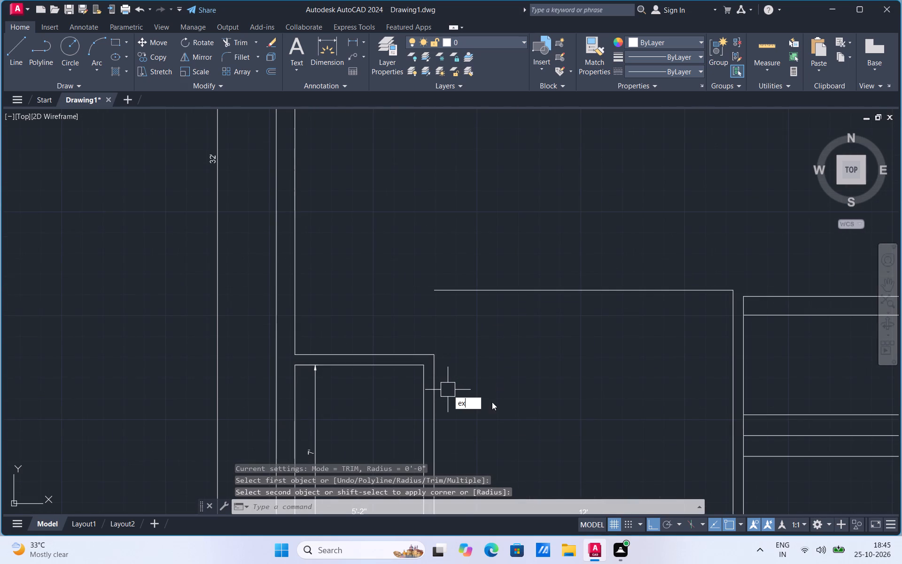
{"action": "left_click", "coordinate": [486, 416]}
{"action": "left_click", "coordinate": [435, 372]}
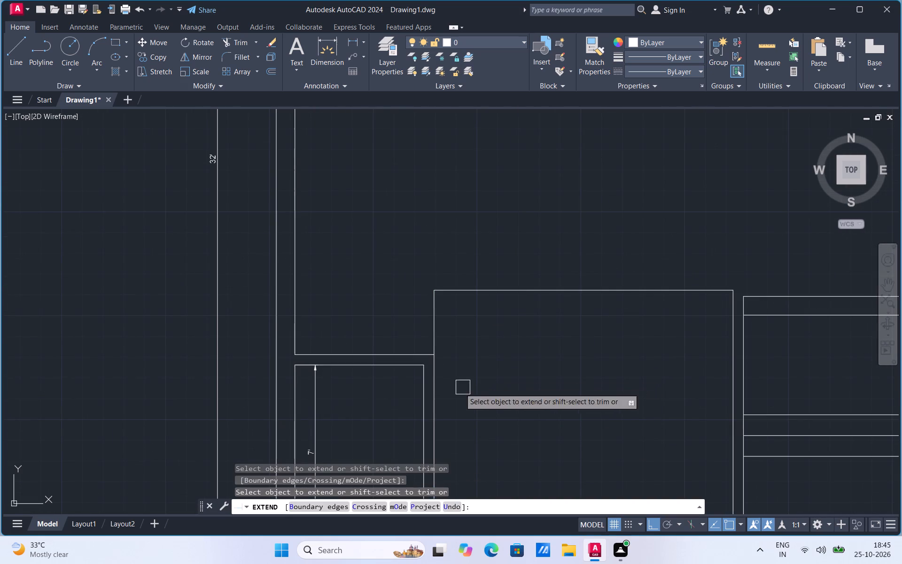
{"action": "left_click", "coordinate": [421, 392]}
{"action": "left_click", "coordinate": [425, 385]}
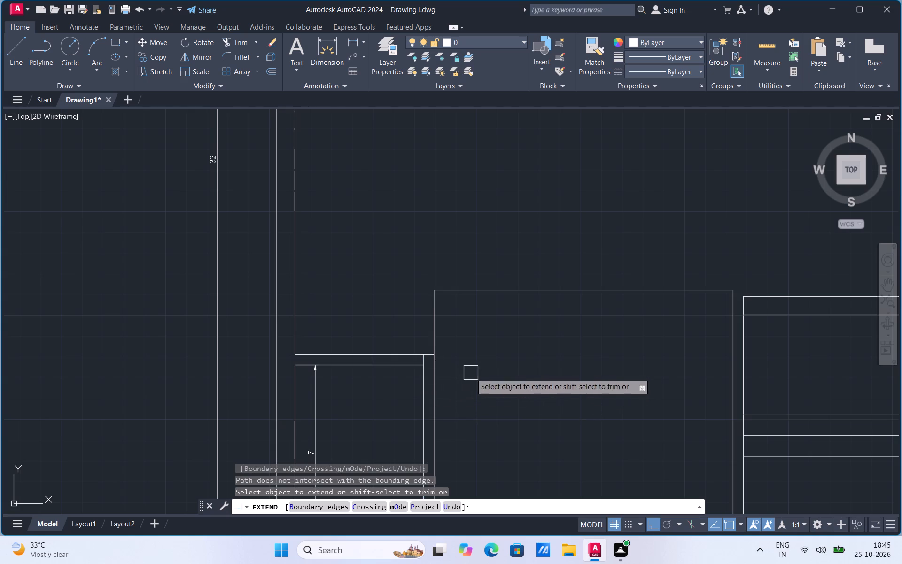
{"action": "key", "text": "Escape"}
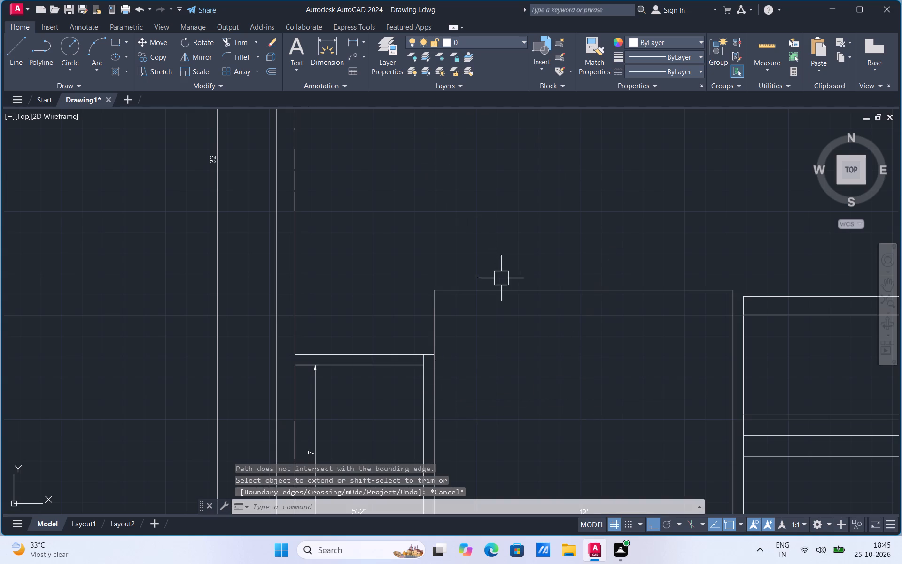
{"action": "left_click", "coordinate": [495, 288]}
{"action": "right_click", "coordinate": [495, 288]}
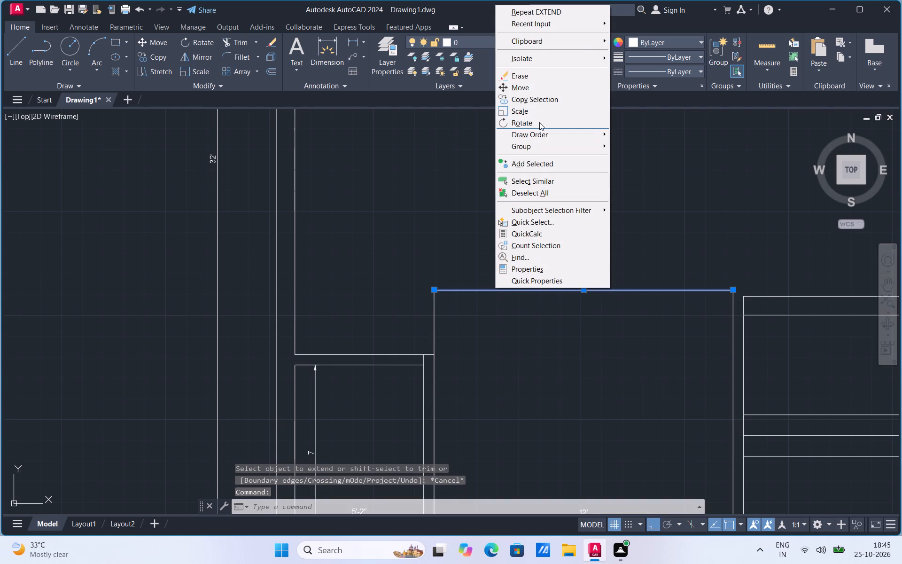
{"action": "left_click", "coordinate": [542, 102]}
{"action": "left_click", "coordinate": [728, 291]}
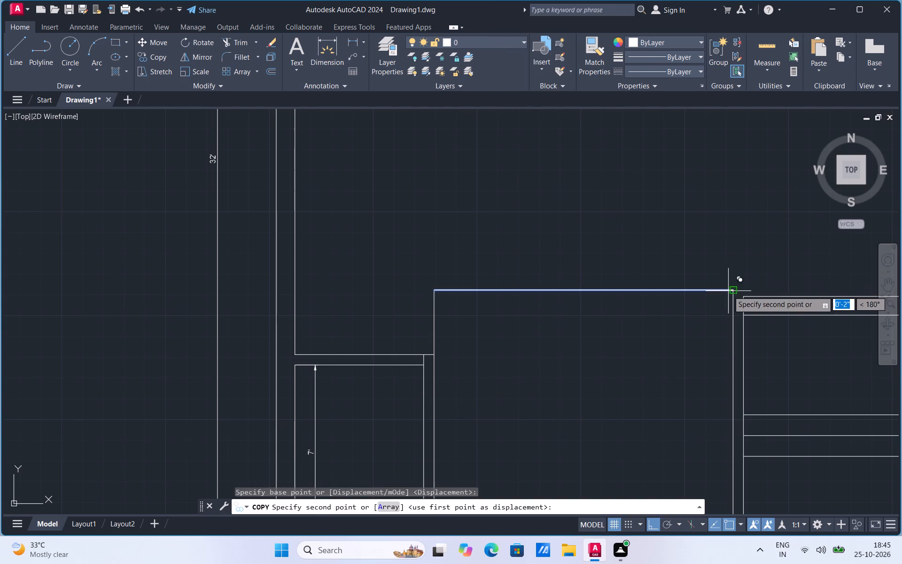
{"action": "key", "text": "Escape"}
Copy the 12' space's top line 5" upward.
{"action": "left_click", "coordinate": [705, 290]}
{"action": "right_click", "coordinate": [705, 290]}
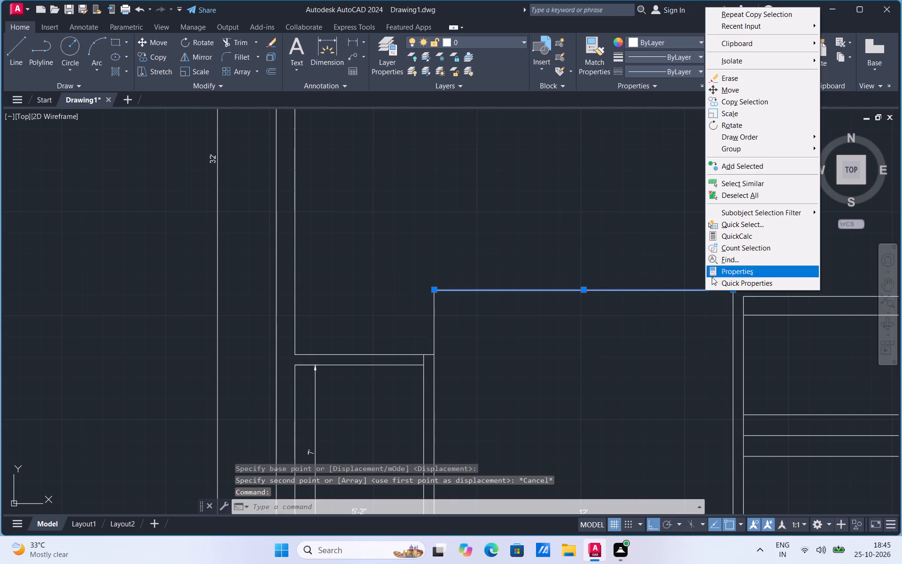
{"action": "left_click", "coordinate": [732, 103]}
{"action": "left_click", "coordinate": [734, 290]}
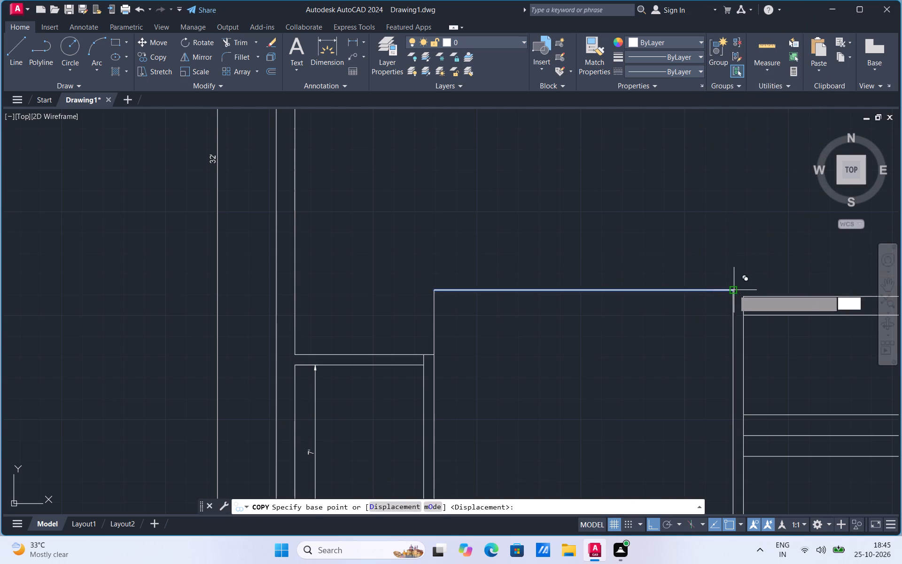
{"action": "key", "text": "5"}
{"action": "key", "text": "Return"}
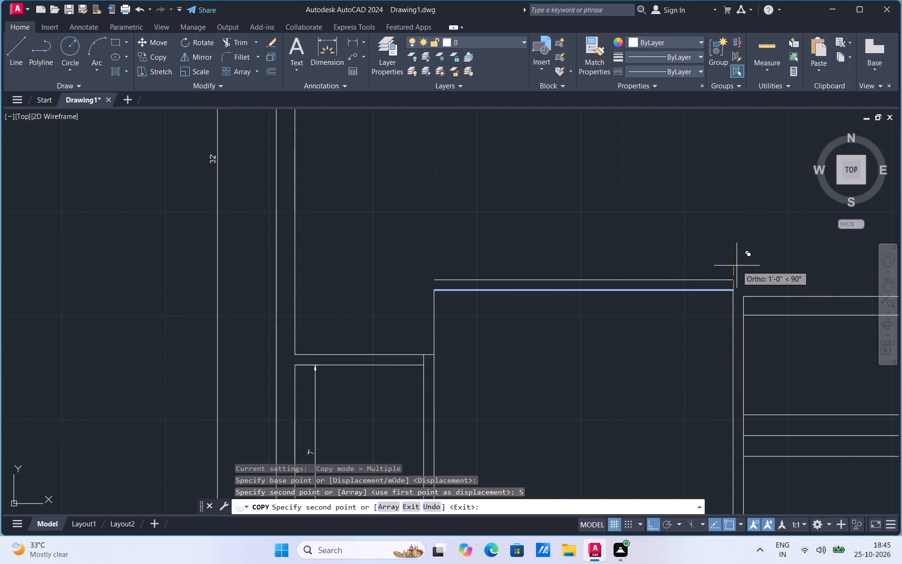
{"action": "key", "text": "Escape"}
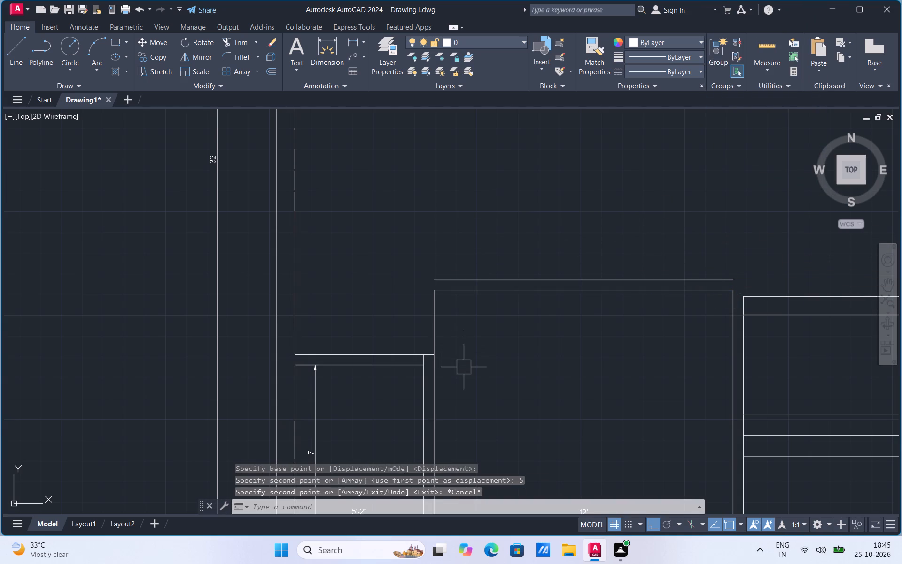
Join the copied top line and the small room's outer right line in a square corner using Fillet with zero radius.
{"action": "key", "text": "f"}
{"action": "key", "text": "Return"}
{"action": "left_click", "coordinate": [424, 396]}
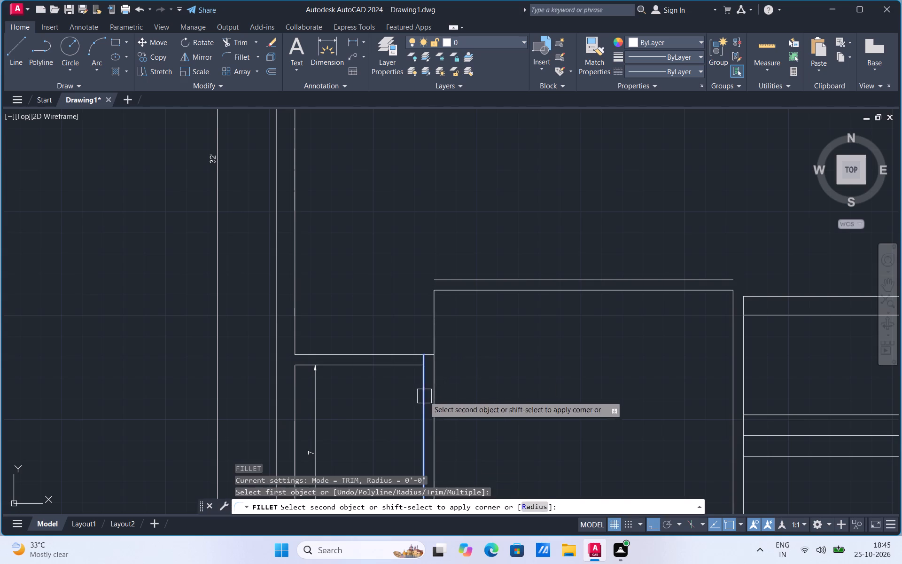
{"action": "left_click", "coordinate": [444, 272]}
{"action": "left_click", "coordinate": [439, 285]}
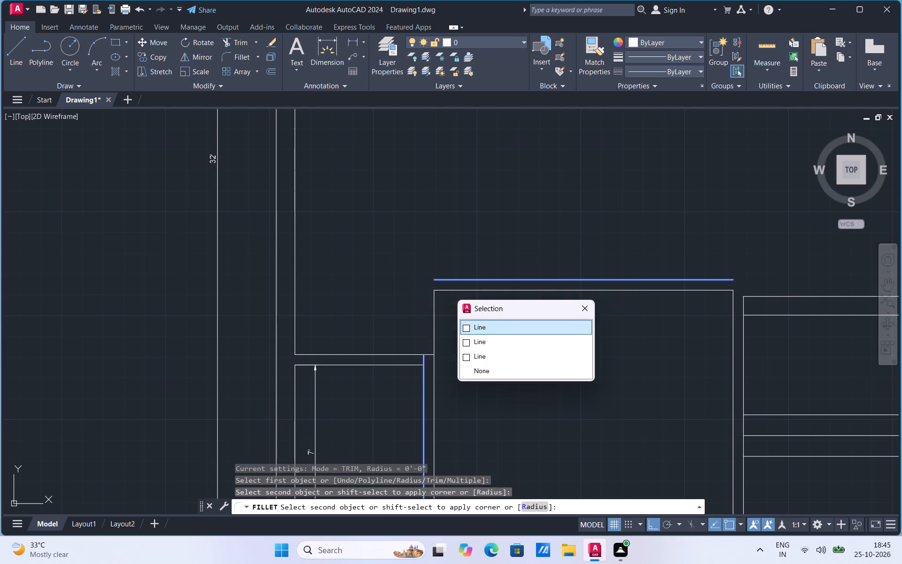
{"action": "left_click", "coordinate": [457, 275]}
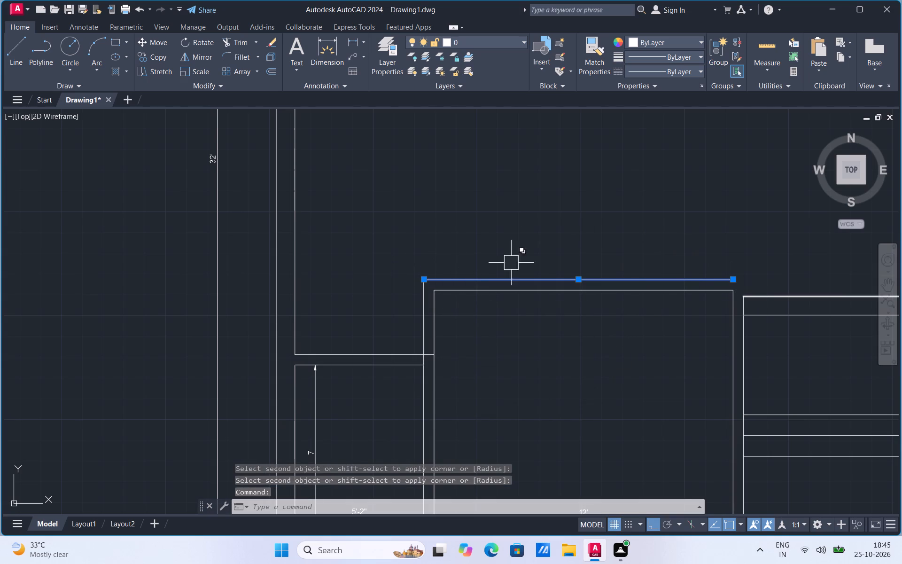
{"action": "scroll", "coordinate": [459, 344], "scroll_direction": "down", "scroll_amount": 1}
{"action": "scroll", "coordinate": [652, 314], "scroll_direction": "up", "scroll_amount": 1}
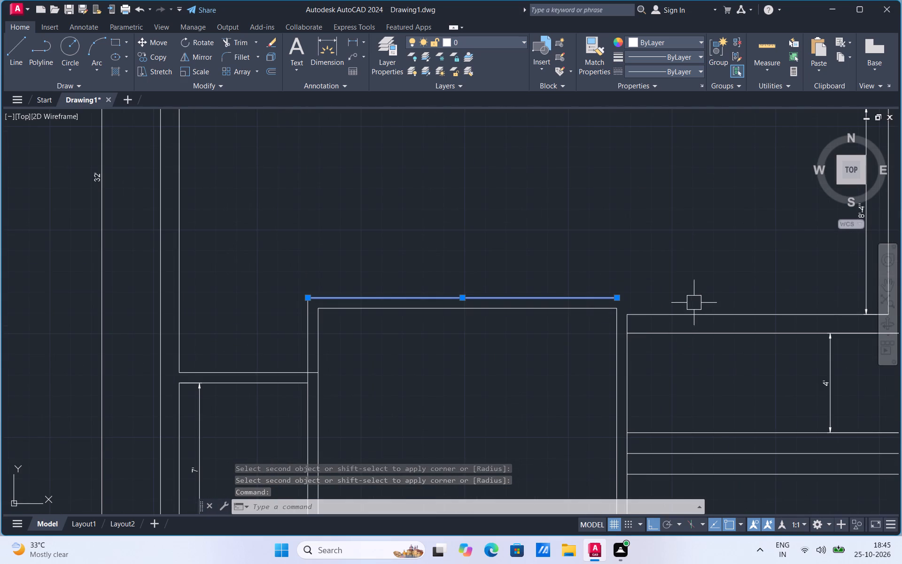
{"action": "key", "text": "Escape"}
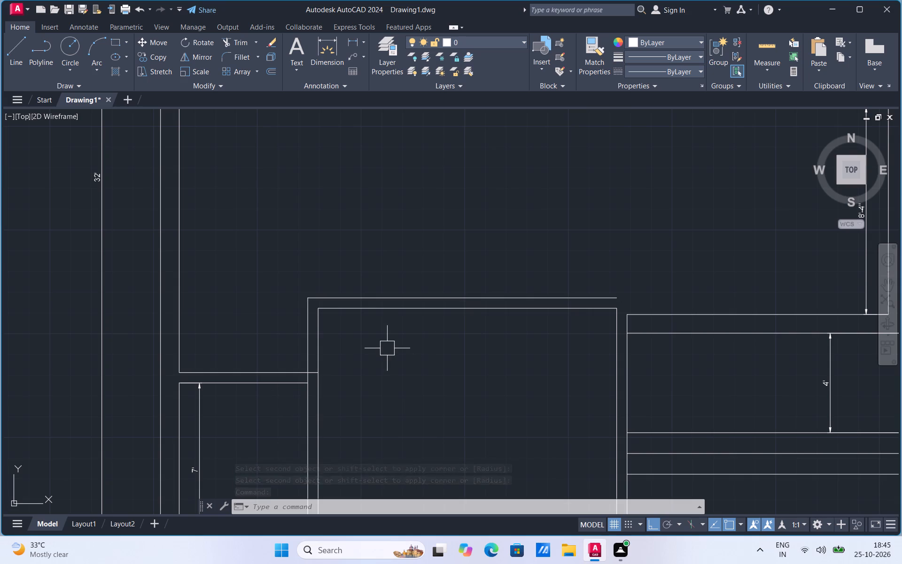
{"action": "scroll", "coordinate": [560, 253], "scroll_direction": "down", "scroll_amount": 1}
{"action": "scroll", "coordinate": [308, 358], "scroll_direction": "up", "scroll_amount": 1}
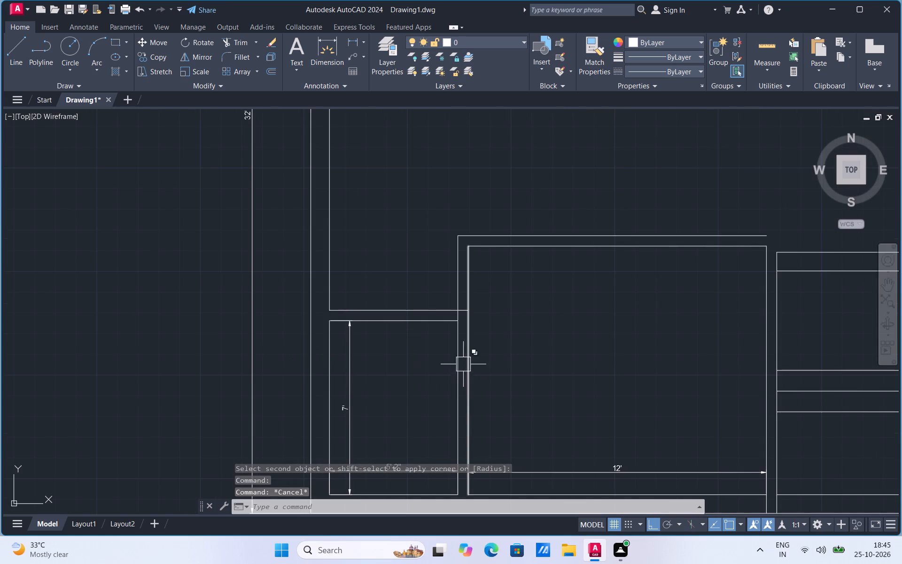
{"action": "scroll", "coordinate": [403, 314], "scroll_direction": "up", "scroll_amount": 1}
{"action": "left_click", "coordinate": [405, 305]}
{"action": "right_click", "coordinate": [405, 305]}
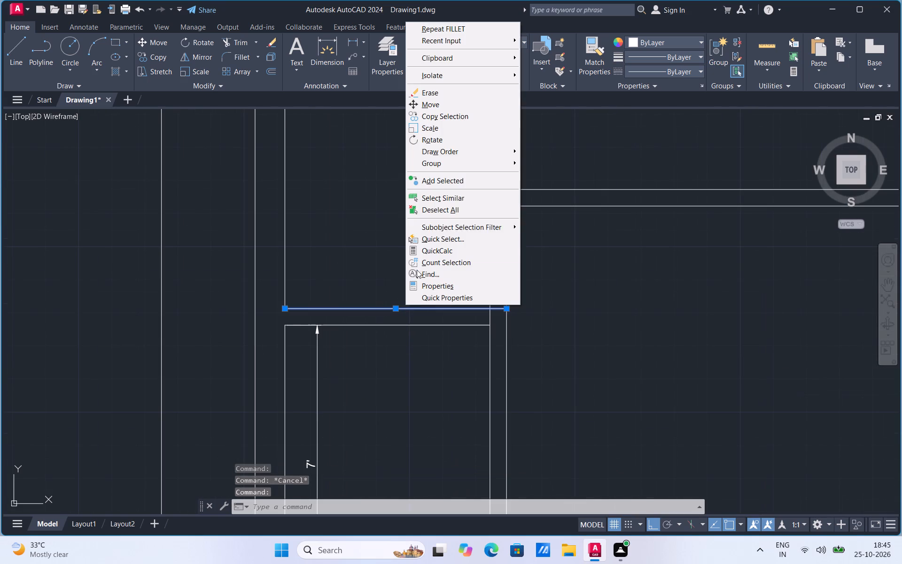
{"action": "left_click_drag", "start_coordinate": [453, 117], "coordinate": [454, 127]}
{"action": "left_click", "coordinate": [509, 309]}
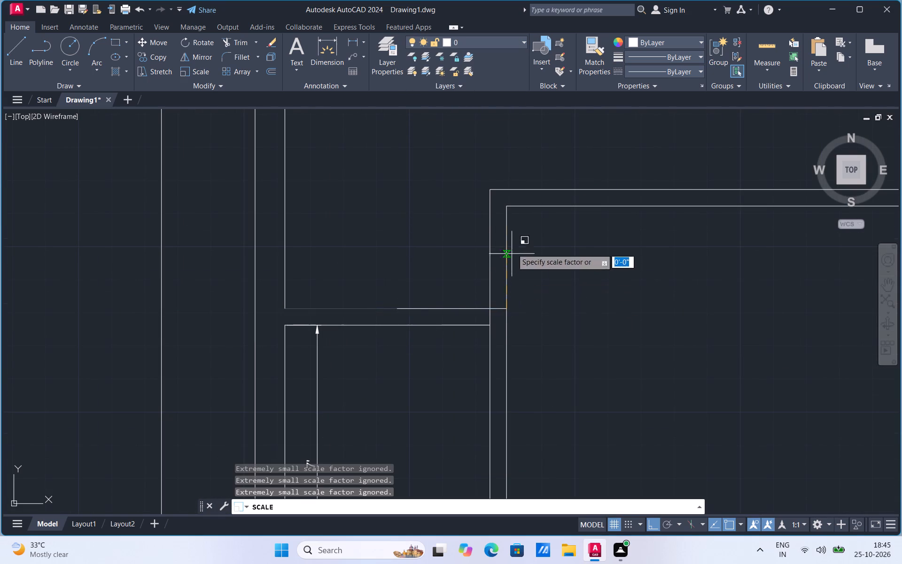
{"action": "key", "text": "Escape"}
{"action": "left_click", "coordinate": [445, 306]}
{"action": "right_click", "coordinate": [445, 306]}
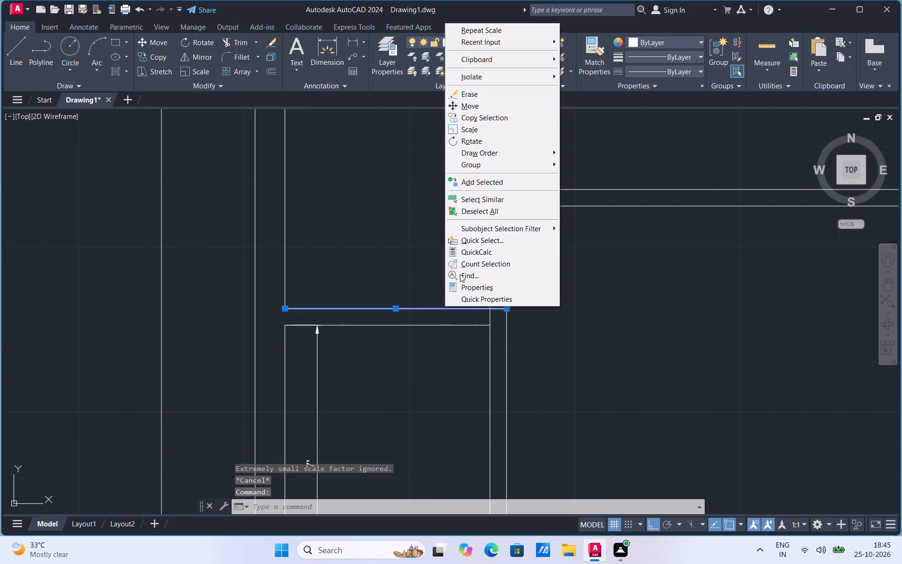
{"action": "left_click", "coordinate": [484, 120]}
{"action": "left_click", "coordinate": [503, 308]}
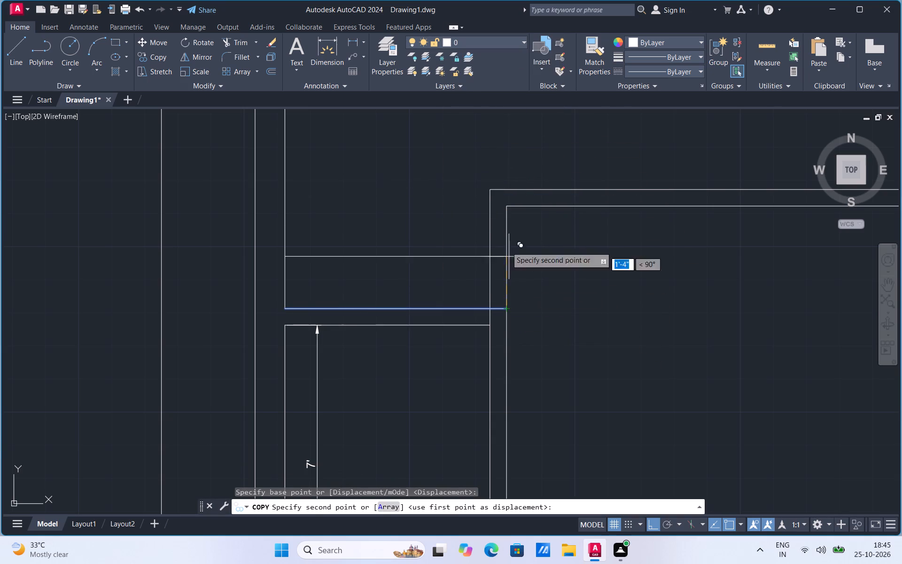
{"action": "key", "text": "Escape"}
Copy the small room's upper partition line 3' upward, level with the 12' space's outer top line.
{"action": "left_click", "coordinate": [431, 304]}
{"action": "right_click", "coordinate": [431, 304]}
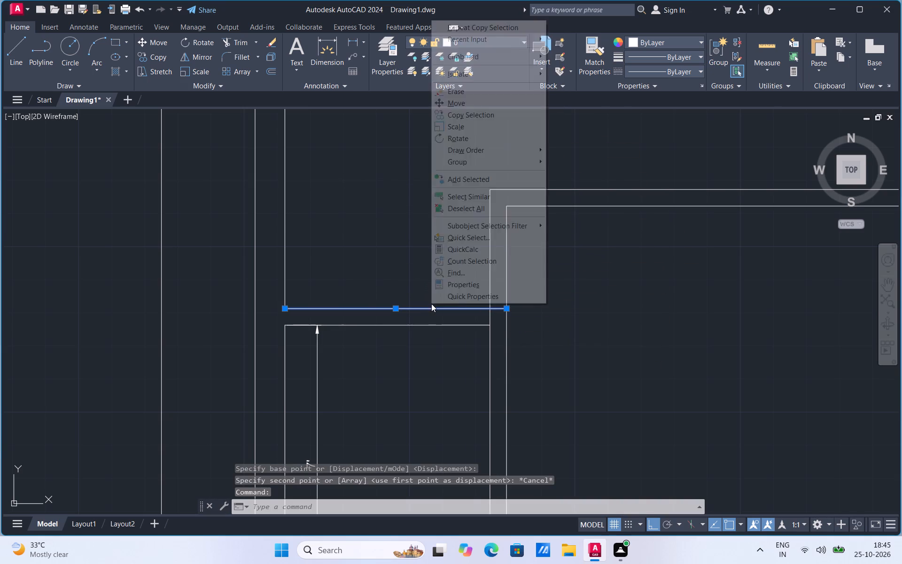
{"action": "left_click", "coordinate": [451, 114]}
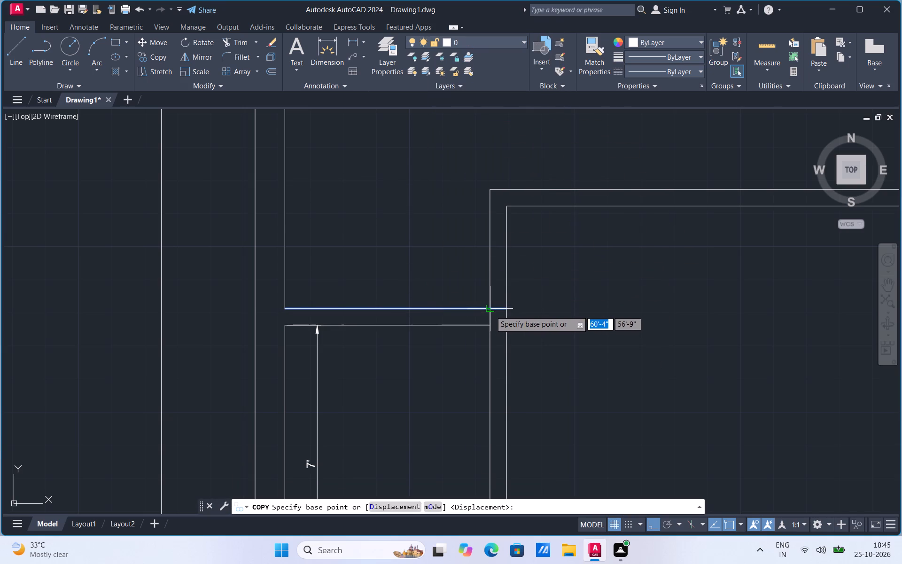
{"action": "left_click", "coordinate": [490, 311]}
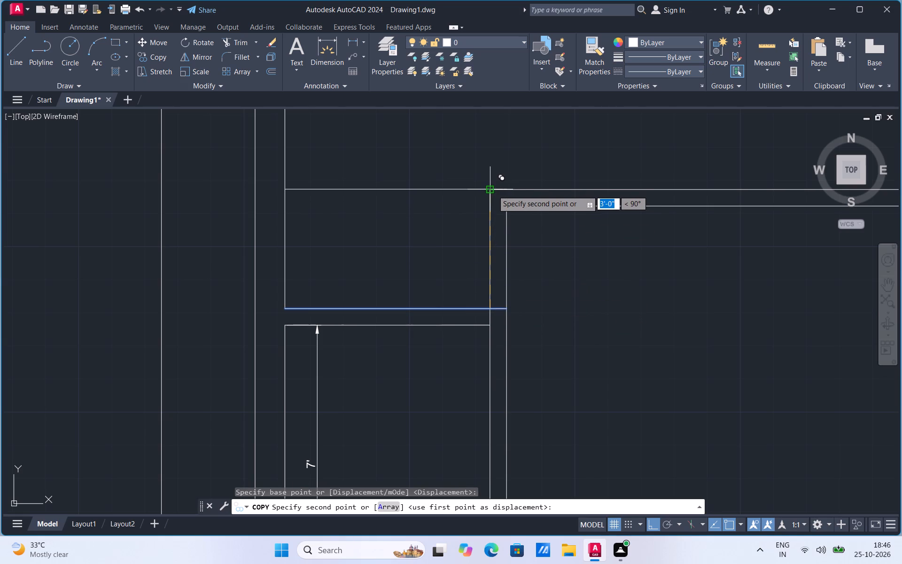
{"action": "left_click", "coordinate": [493, 190]}
{"action": "key", "text": "Escape"}
Trim the copied line's overhang past the upper-left corner of the 12' space's wall.
{"action": "scroll", "coordinate": [501, 186], "scroll_direction": "up", "scroll_amount": 2}
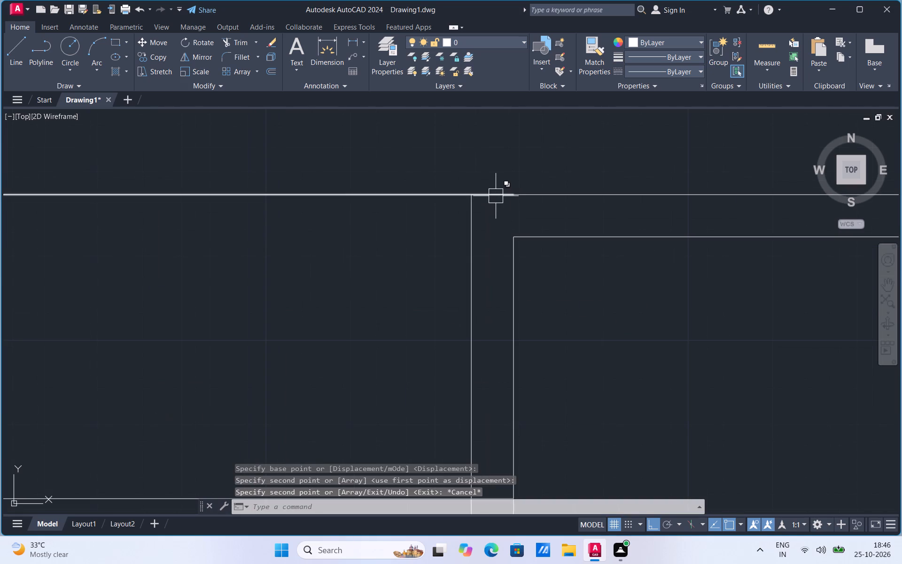
{"action": "left_click", "coordinate": [241, 47]}
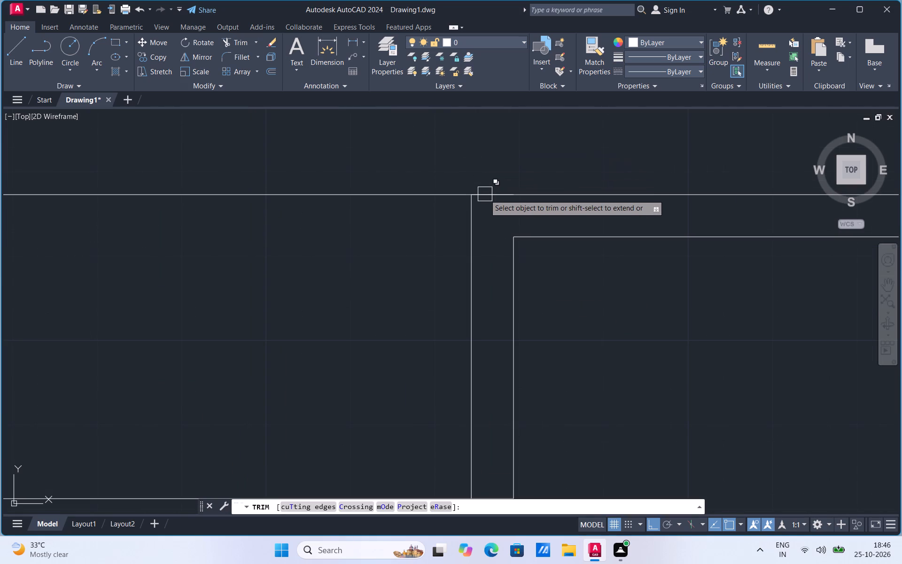
{"action": "left_click", "coordinate": [486, 196]}
{"action": "left_click", "coordinate": [482, 195]}
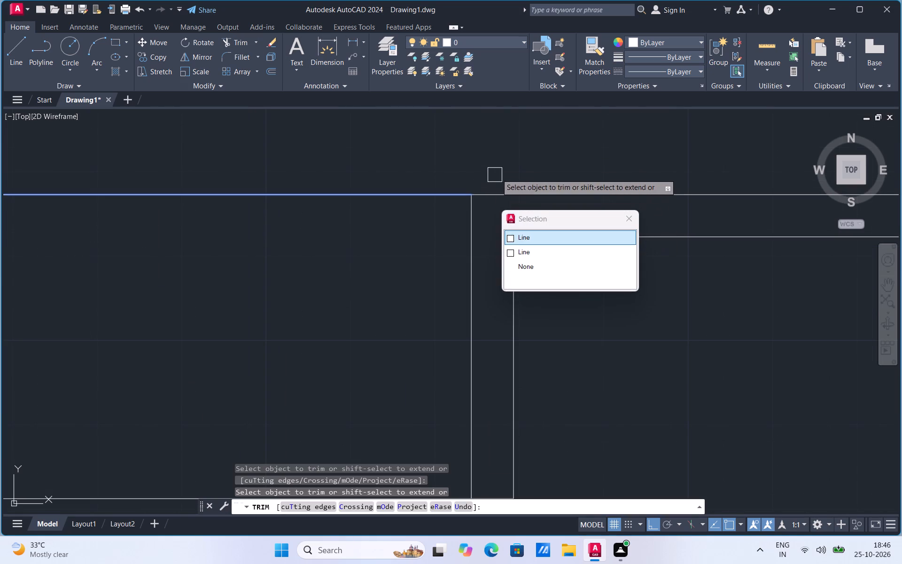
{"action": "scroll", "coordinate": [540, 163], "scroll_direction": "down", "scroll_amount": 1}
{"action": "key", "text": "Escape"}
{"action": "scroll", "coordinate": [524, 169], "scroll_direction": "down", "scroll_amount": 3}
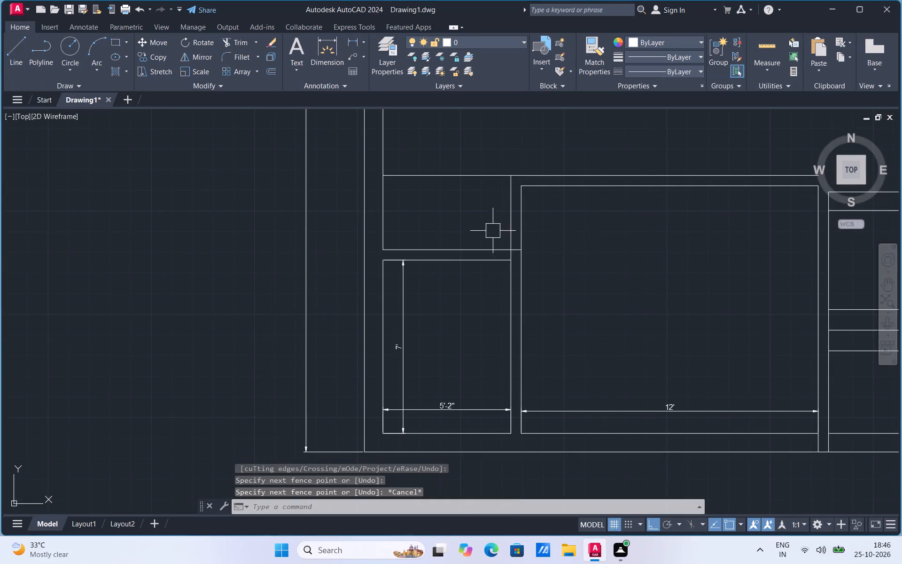
Trim the wall lines where the small room's upper partition meets the 12' space's left partition, opening the junction.
{"action": "scroll", "coordinate": [515, 248], "scroll_direction": "up", "scroll_amount": 2}
{"action": "left_click", "coordinate": [229, 43]}
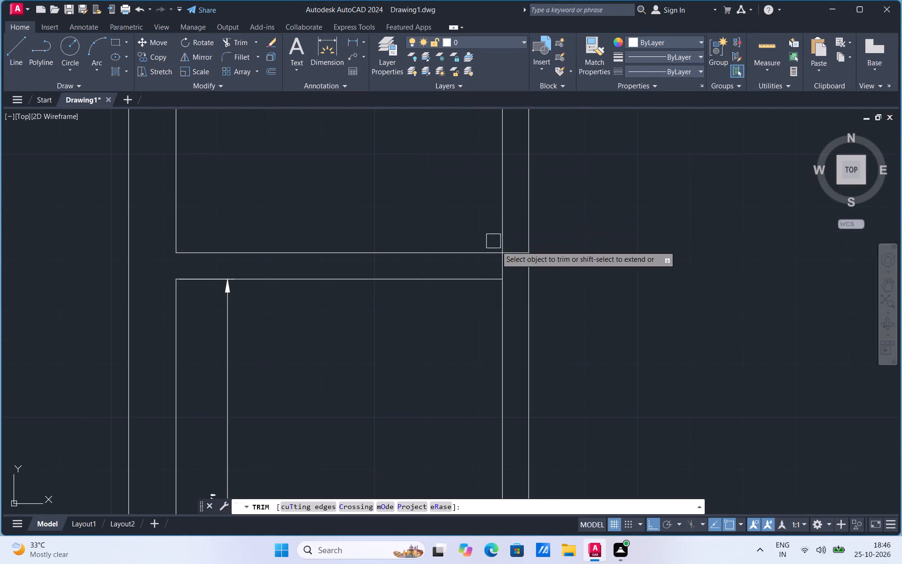
{"action": "scroll", "coordinate": [495, 254], "scroll_direction": "up", "scroll_amount": 1}
{"action": "left_click", "coordinate": [506, 269]}
{"action": "left_click", "coordinate": [521, 256]}
{"action": "scroll", "coordinate": [521, 256], "scroll_direction": "down", "scroll_amount": 3}
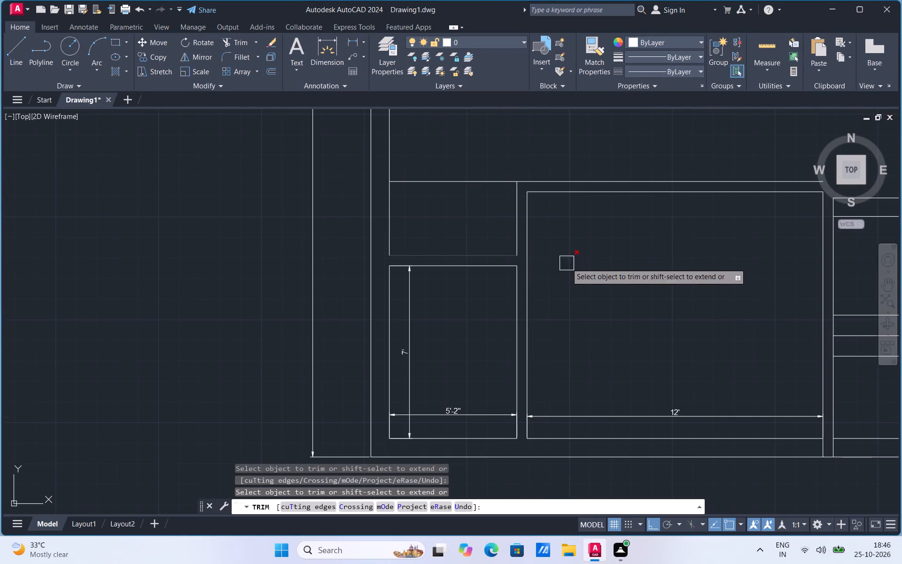
{"action": "key", "text": "Escape"}
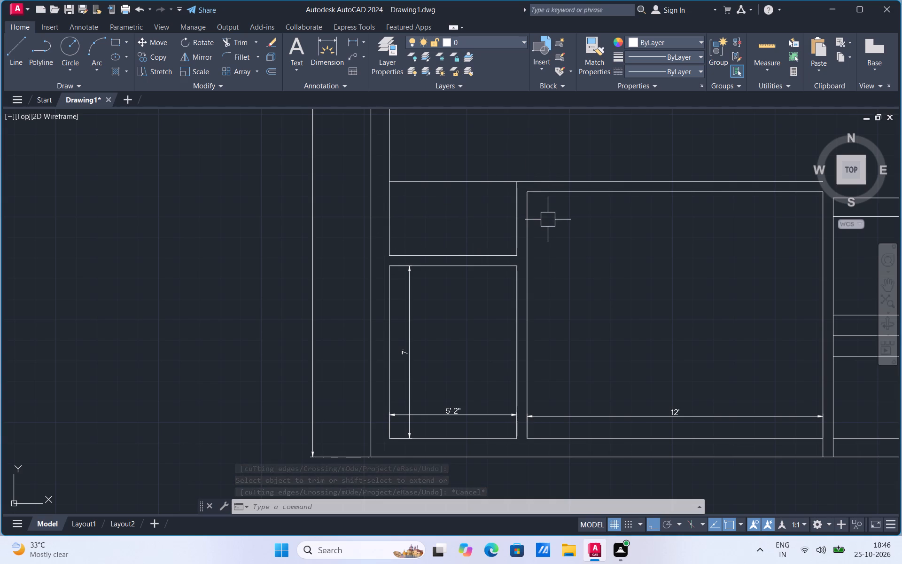
Extend the 12' space's inner top line left to the inner line of the left outer wall.
{"action": "type", "text": "ex"}
{"action": "left_click", "coordinate": [576, 247]}
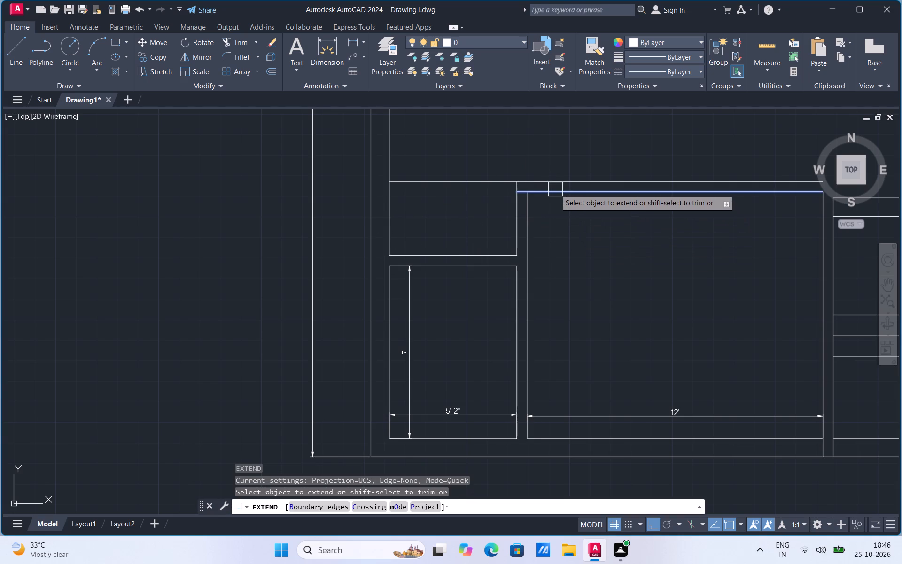
{"action": "left_click", "coordinate": [555, 189]}
{"action": "left_click", "coordinate": [545, 195]}
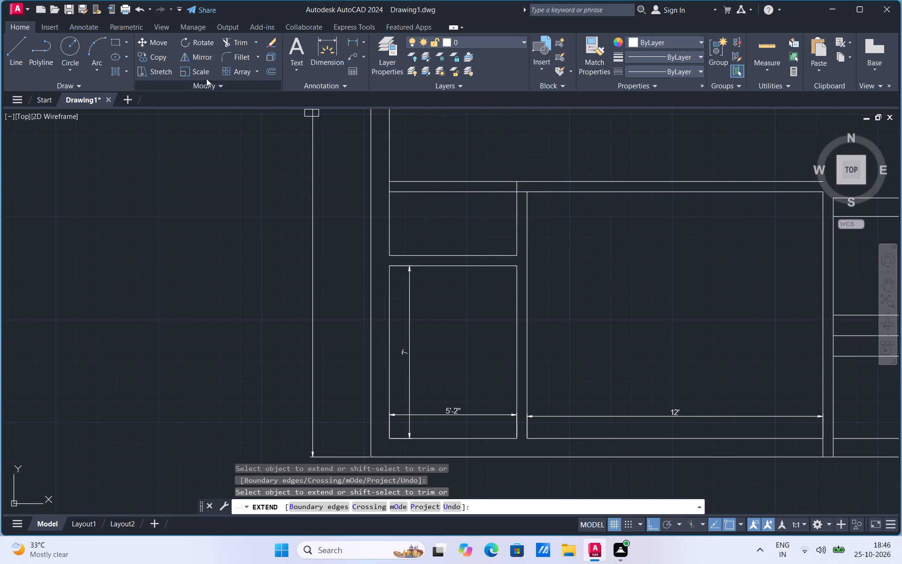
Trim the left outer wall's inner line between the two lines of the new 5" horizontal partition.
{"action": "left_click", "coordinate": [228, 43]}
{"action": "scroll", "coordinate": [413, 208], "scroll_direction": "up", "scroll_amount": 3}
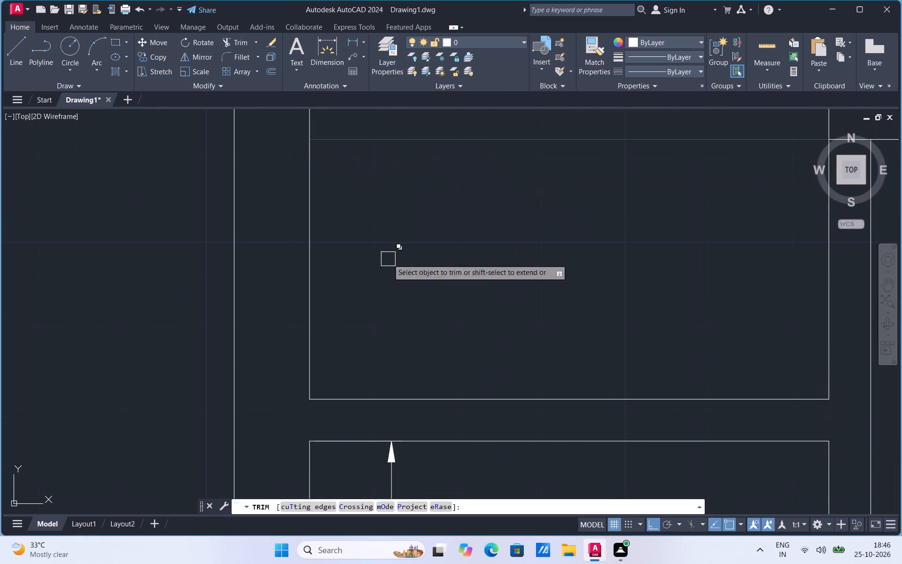
{"action": "scroll", "coordinate": [365, 398], "scroll_direction": "down", "scroll_amount": 2}
{"action": "scroll", "coordinate": [332, 282], "scroll_direction": "up", "scroll_amount": 1}
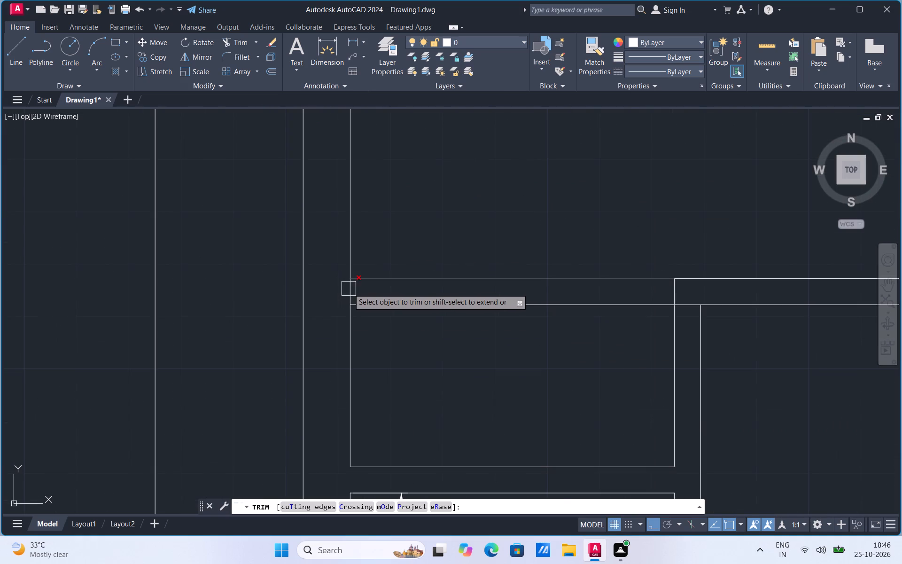
{"action": "left_click", "coordinate": [349, 289]}
{"action": "key", "text": "Escape"}
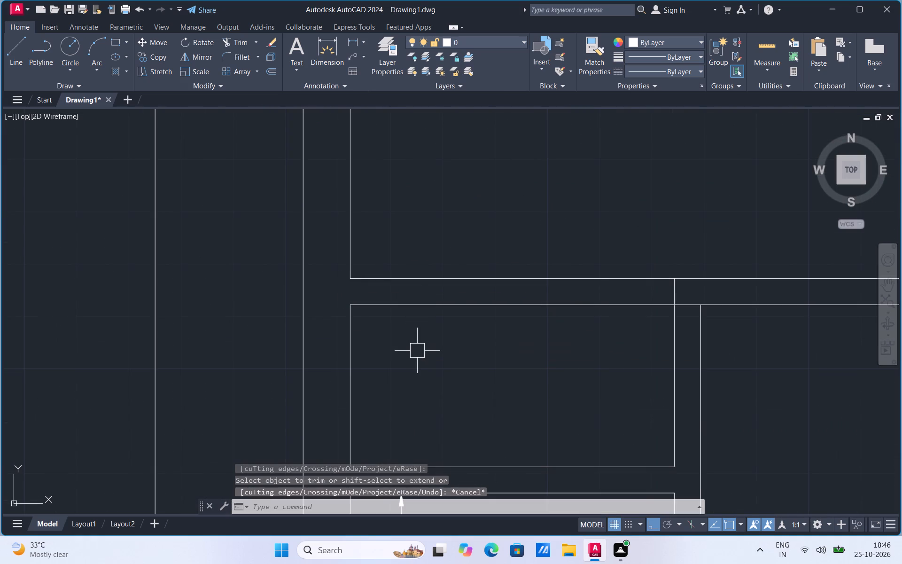
Copy the left line of the narrow space above the small room 2' to the right.
{"action": "left_click", "coordinate": [353, 349]}
{"action": "right_click", "coordinate": [353, 349]}
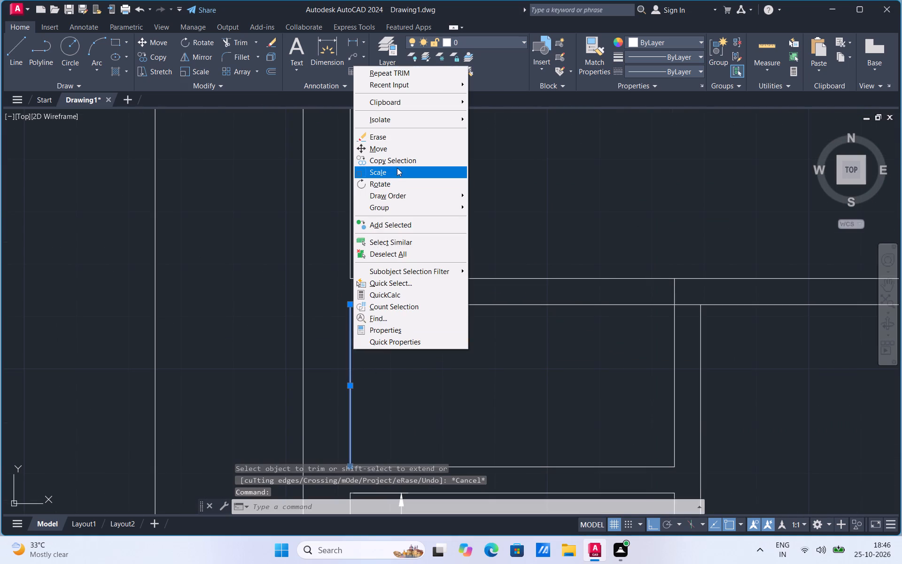
{"action": "left_click", "coordinate": [398, 164]}
{"action": "left_click", "coordinate": [350, 302]}
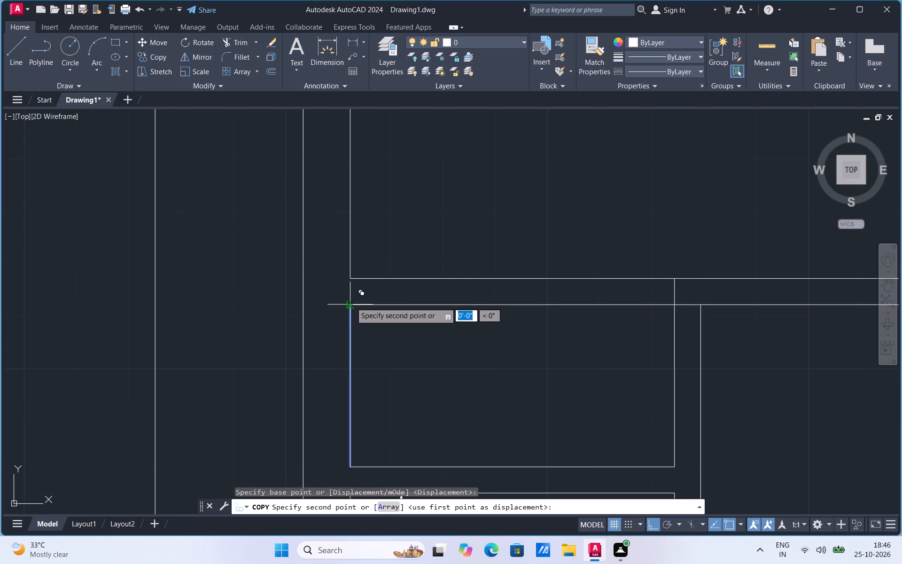
{"action": "type", "text": "2'"}
{"action": "key", "text": "Return"}
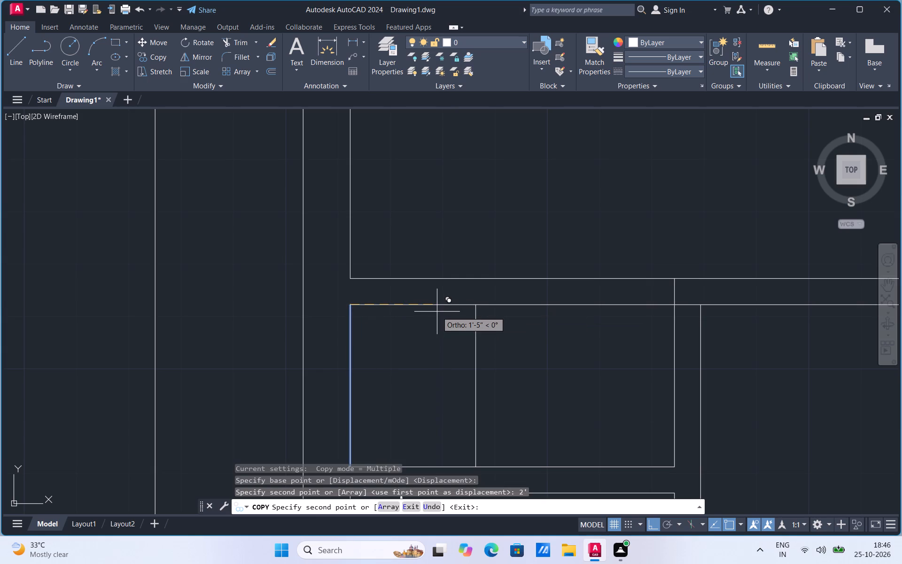
{"action": "key", "text": "Escape"}
Extend the copied vertical line up to the upper line of the horizontal partition.
{"action": "key", "text": "e"}
{"action": "key", "text": "x"}
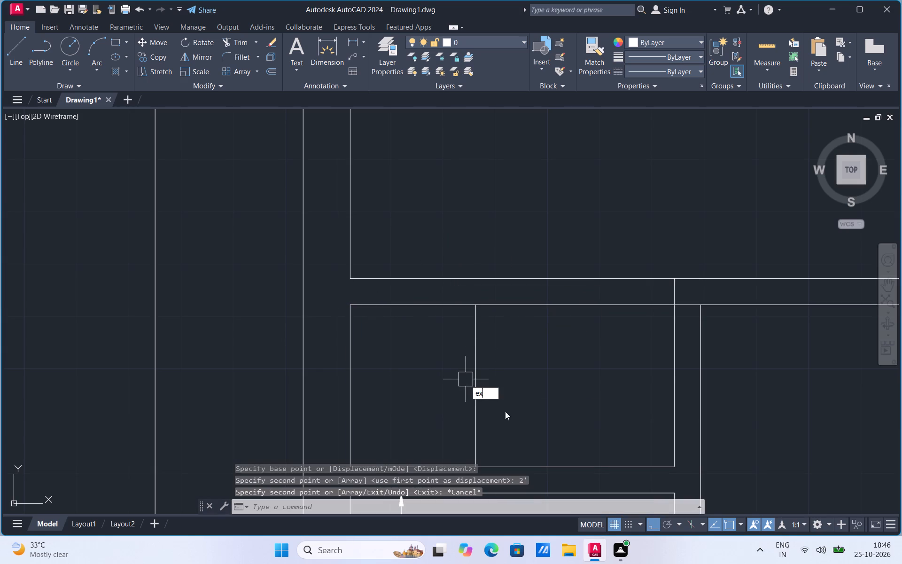
{"action": "left_click", "coordinate": [514, 407]}
{"action": "left_click", "coordinate": [479, 352]}
{"action": "scroll", "coordinate": [477, 320], "scroll_direction": "down", "scroll_amount": 2}
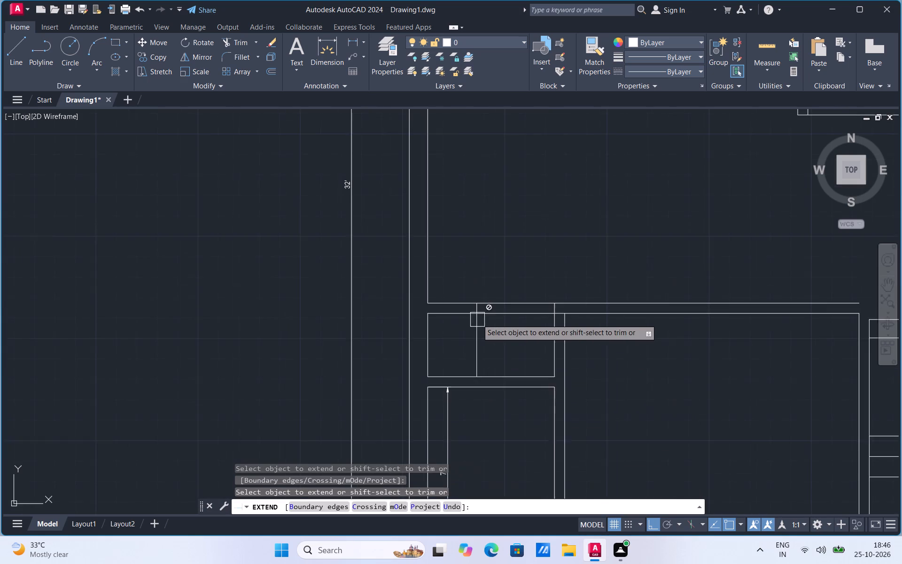
{"action": "scroll", "coordinate": [501, 329], "scroll_direction": "up", "scroll_amount": 1}
{"action": "key", "text": "Escape"}
Trim the horizontal partition's two lines between the copied vertical line and the 12' room, plus the leftover stub across that room's left wall.
{"action": "left_click", "coordinate": [240, 40]}
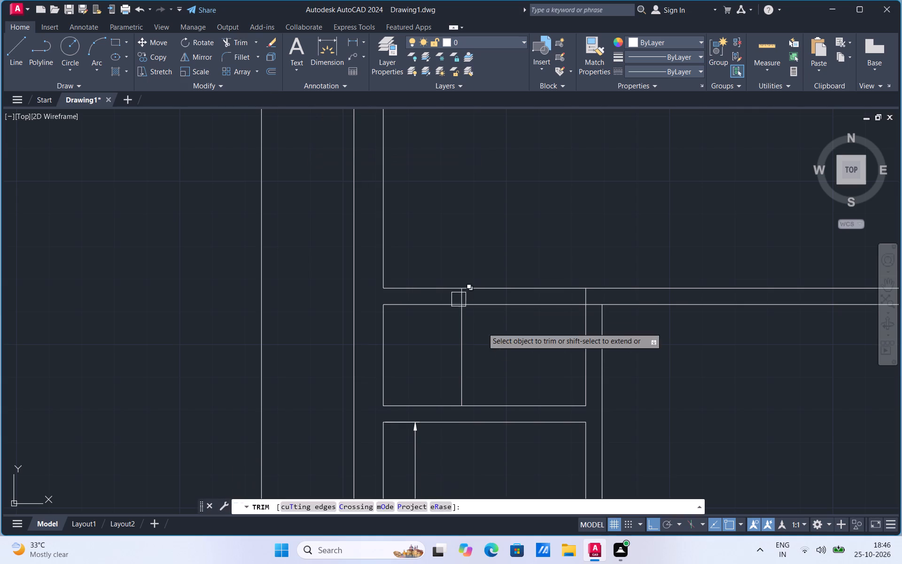
{"action": "left_click_drag", "start_coordinate": [491, 350], "coordinate": [524, 260]}
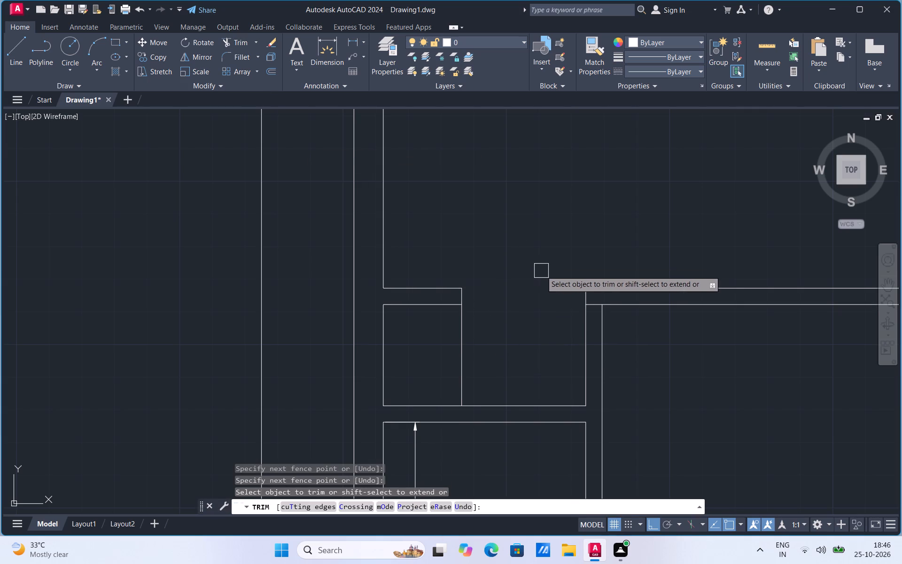
{"action": "scroll", "coordinate": [610, 319], "scroll_direction": "up", "scroll_amount": 2}
{"action": "left_click", "coordinate": [568, 282]}
{"action": "scroll", "coordinate": [435, 259], "scroll_direction": "down", "scroll_amount": 3}
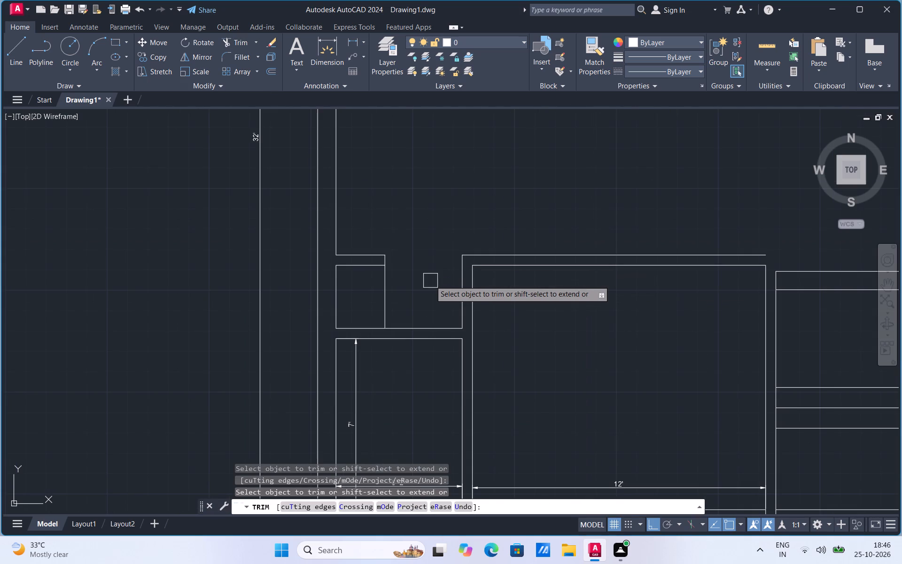
{"action": "scroll", "coordinate": [430, 281], "scroll_direction": "up", "scroll_amount": 1}
{"action": "key", "text": "Escape"}
{"action": "scroll", "coordinate": [430, 281], "scroll_direction": "down", "scroll_amount": 1}
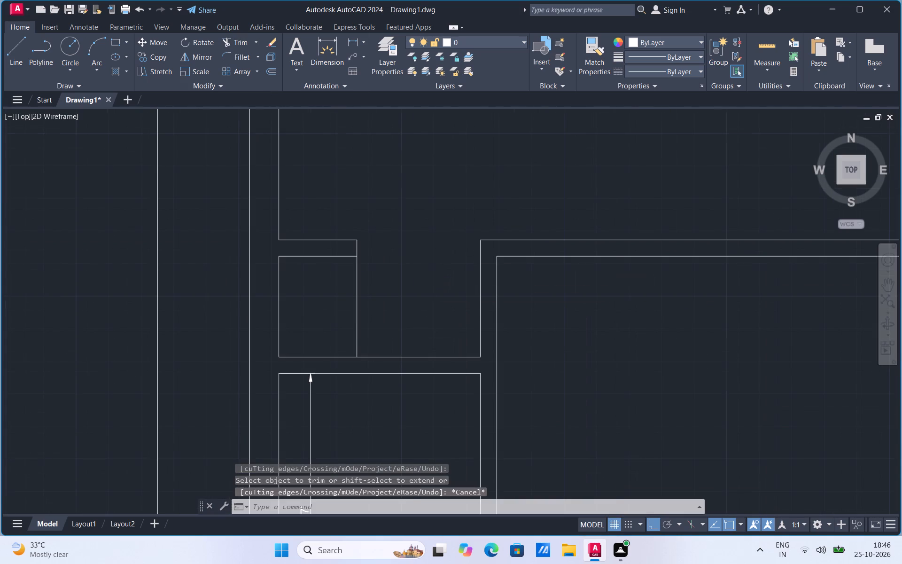
Extend the outer line of the 12' room's left wall down across the partition to the small room's top line.
{"action": "scroll", "coordinate": [430, 281], "scroll_direction": "down", "scroll_amount": 1}
{"action": "scroll", "coordinate": [433, 296], "scroll_direction": "up", "scroll_amount": 1}
{"action": "key", "text": "e"}
{"action": "key", "text": "x"}
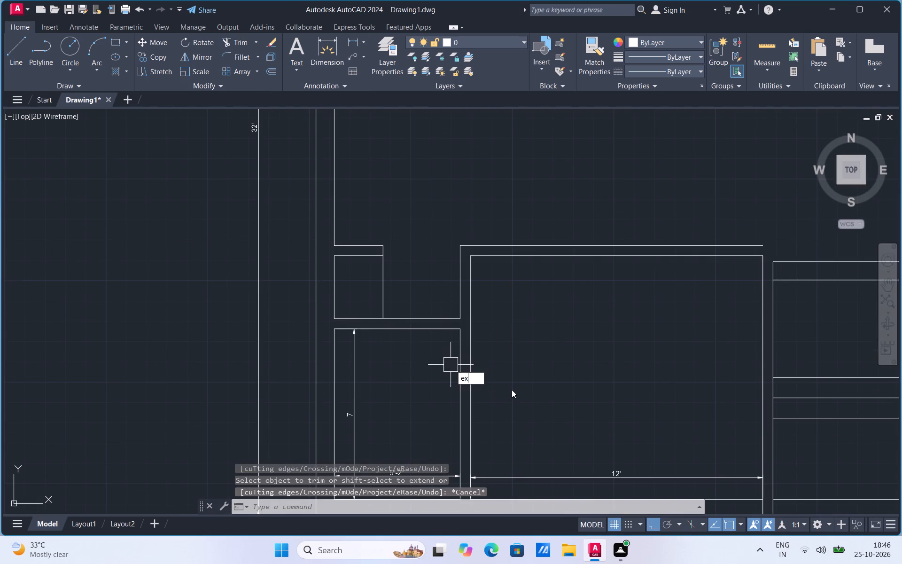
{"action": "left_click", "coordinate": [504, 391]}
{"action": "left_click", "coordinate": [462, 305]}
{"action": "key", "text": "Escape"}
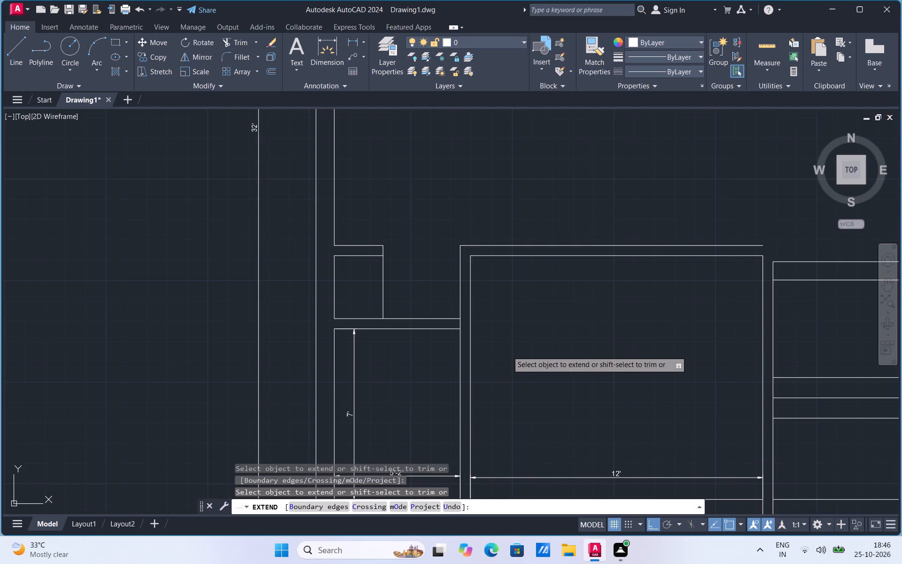
Trim the bottom outer wall's two lines below the lower-right steps and the stub below the 12' room's inner right line.
{"action": "scroll", "coordinate": [372, 343], "scroll_direction": "down", "scroll_amount": 2}
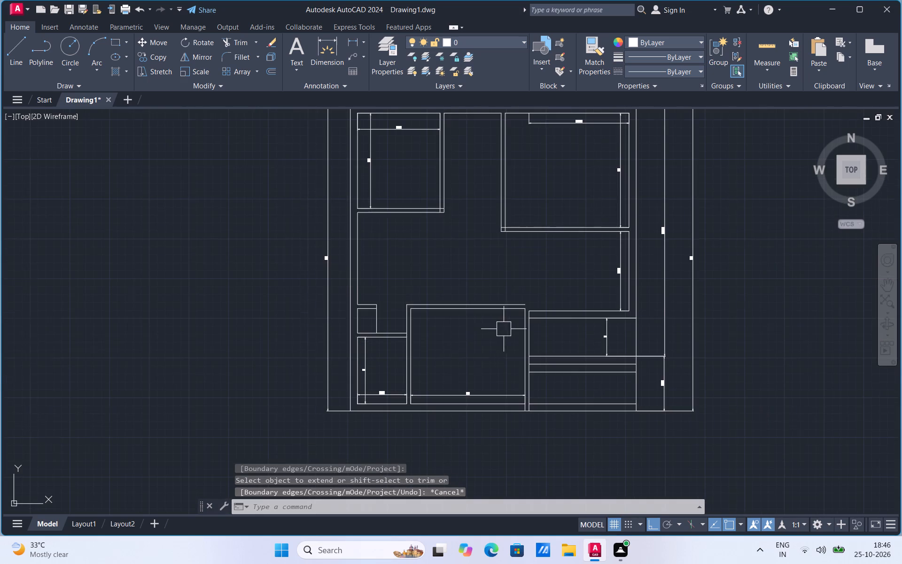
{"action": "scroll", "coordinate": [504, 329], "scroll_direction": "up", "scroll_amount": 1}
{"action": "scroll", "coordinate": [470, 329], "scroll_direction": "down", "scroll_amount": 1}
{"action": "scroll", "coordinate": [560, 406], "scroll_direction": "up", "scroll_amount": 1}
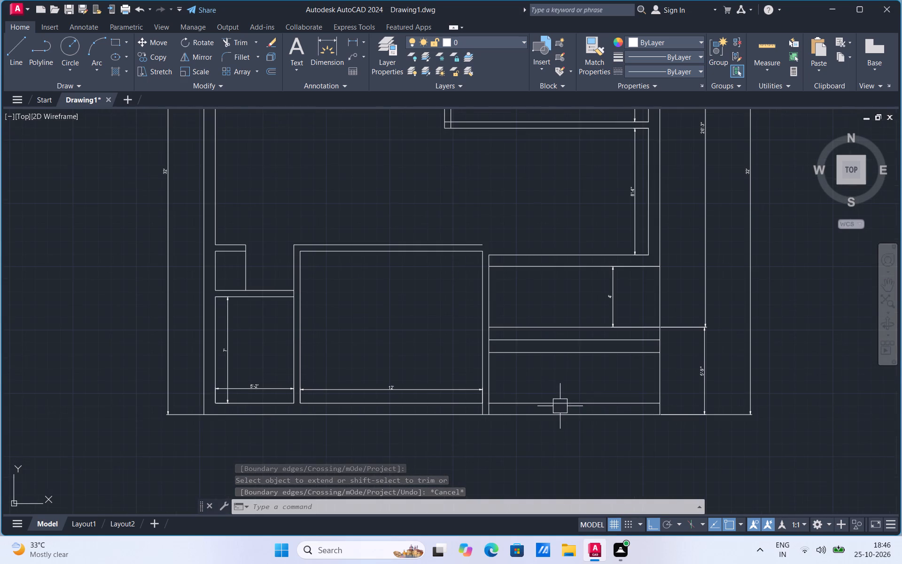
{"action": "left_click", "coordinate": [241, 46]}
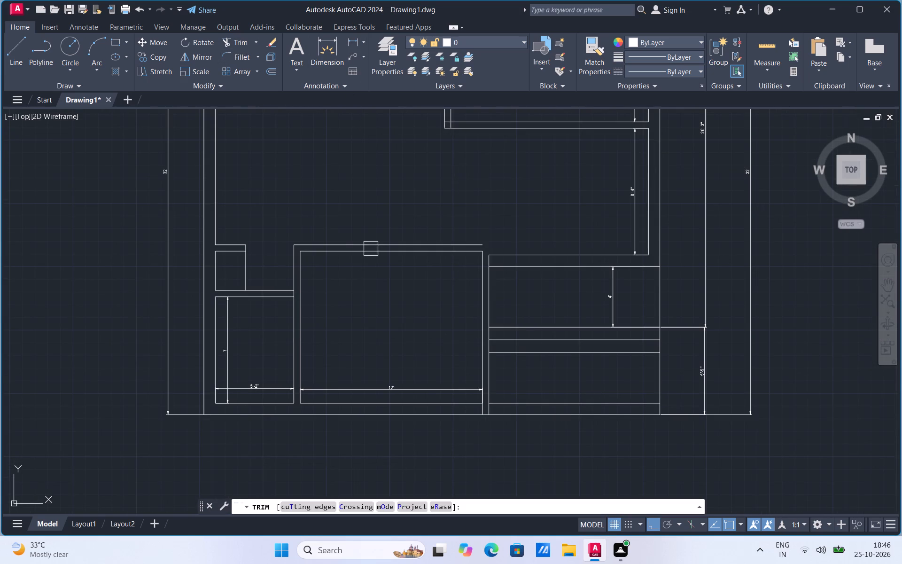
{"action": "left_click_drag", "start_coordinate": [520, 389], "coordinate": [524, 518]}
{"action": "scroll", "coordinate": [484, 420], "scroll_direction": "up", "scroll_amount": 3}
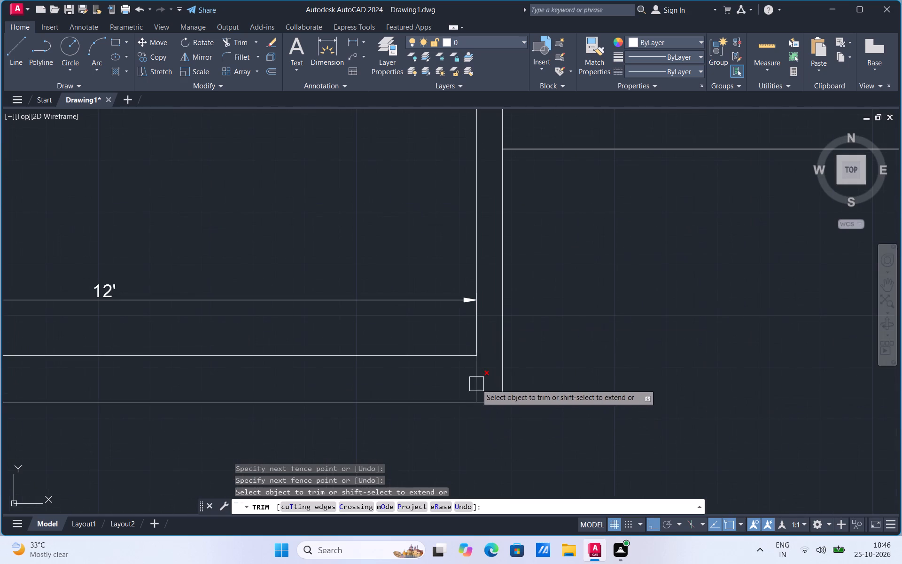
{"action": "left_click", "coordinate": [476, 384]}
{"action": "scroll", "coordinate": [529, 483], "scroll_direction": "down", "scroll_amount": 1}
{"action": "scroll", "coordinate": [572, 417], "scroll_direction": "down", "scroll_amount": 1}
{"action": "scroll", "coordinate": [417, 424], "scroll_direction": "down", "scroll_amount": 1}
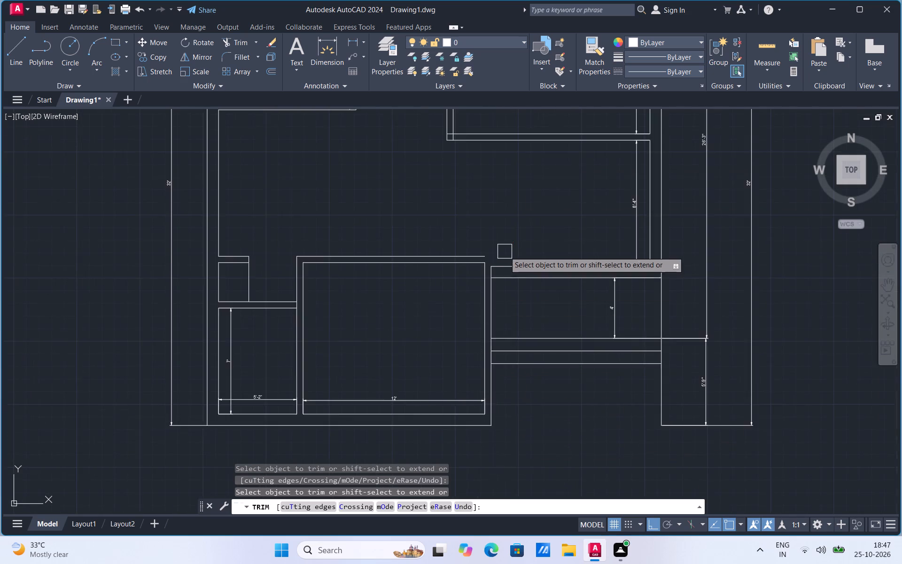
{"action": "scroll", "coordinate": [505, 251], "scroll_direction": "up", "scroll_amount": 1}
{"action": "key", "text": "Escape"}
Fillet the 12' room's outer top line with its outer right line into a closed corner.
{"action": "key", "text": "f"}
{"action": "key", "text": "Return"}
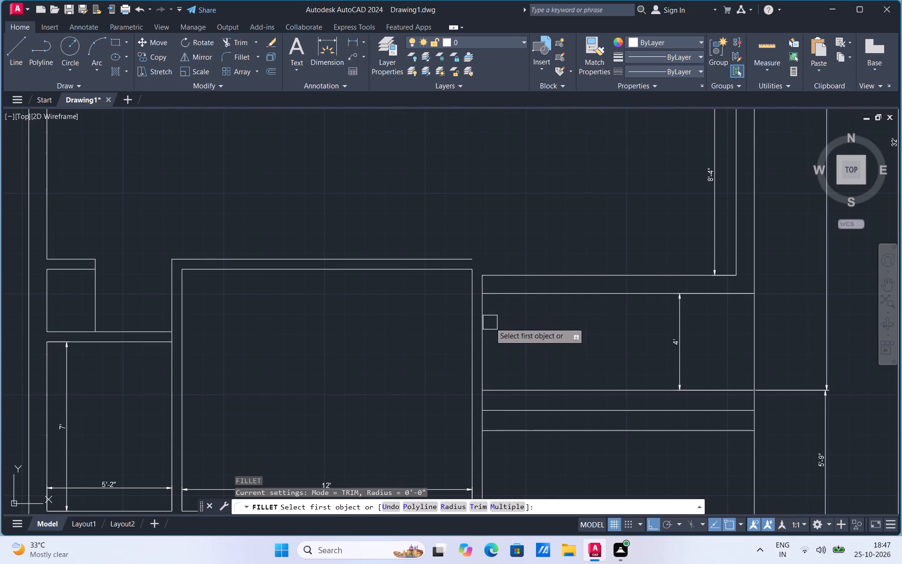
{"action": "left_click", "coordinate": [489, 323]}
{"action": "left_click", "coordinate": [471, 256]}
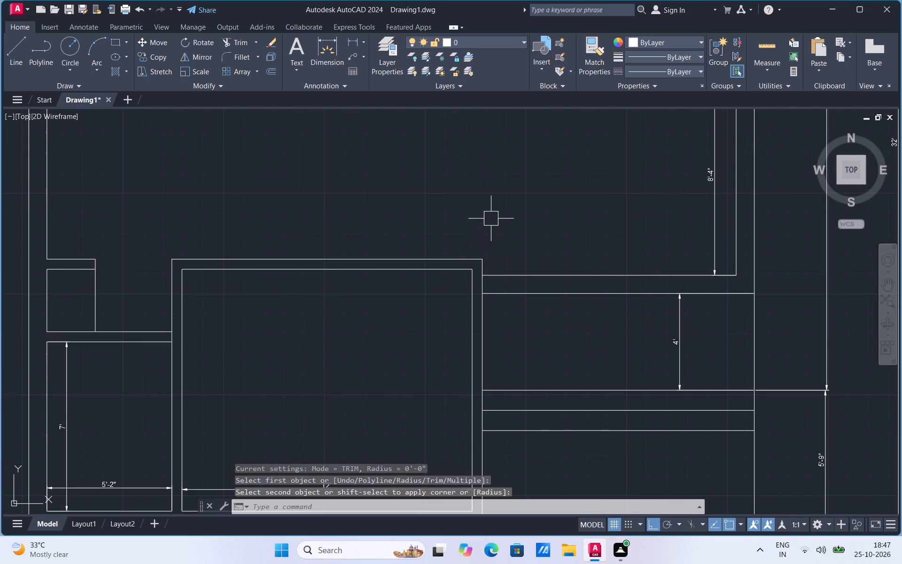
{"action": "key", "text": "Escape"}
Examine the floor plan's walls and partitions, including the 8'-4" space on the right side.
{"action": "scroll", "coordinate": [473, 292], "scroll_direction": "down", "scroll_amount": 3}
{"action": "scroll", "coordinate": [451, 191], "scroll_direction": "up", "scroll_amount": 2}
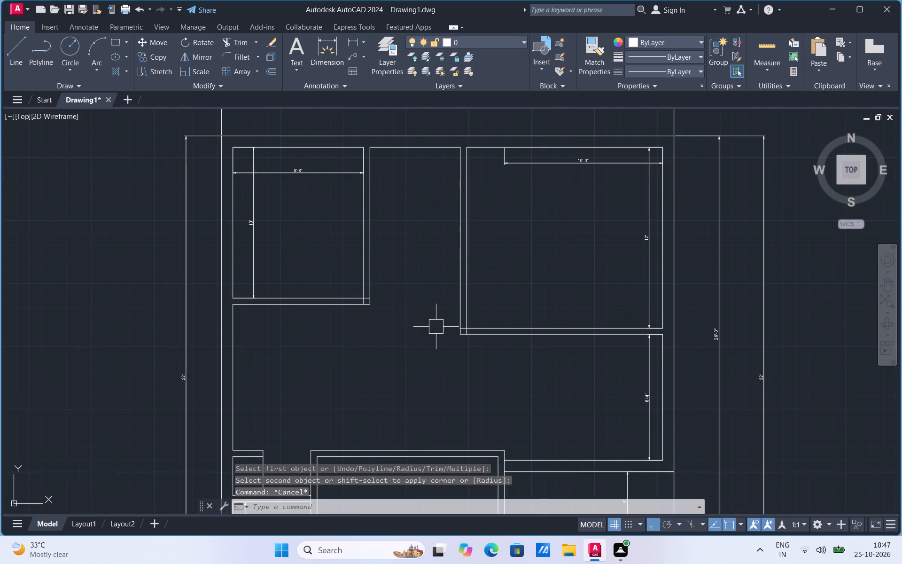
{"action": "scroll", "coordinate": [373, 268], "scroll_direction": "down", "scroll_amount": 1}
{"action": "scroll", "coordinate": [490, 382], "scroll_direction": "up", "scroll_amount": 1}
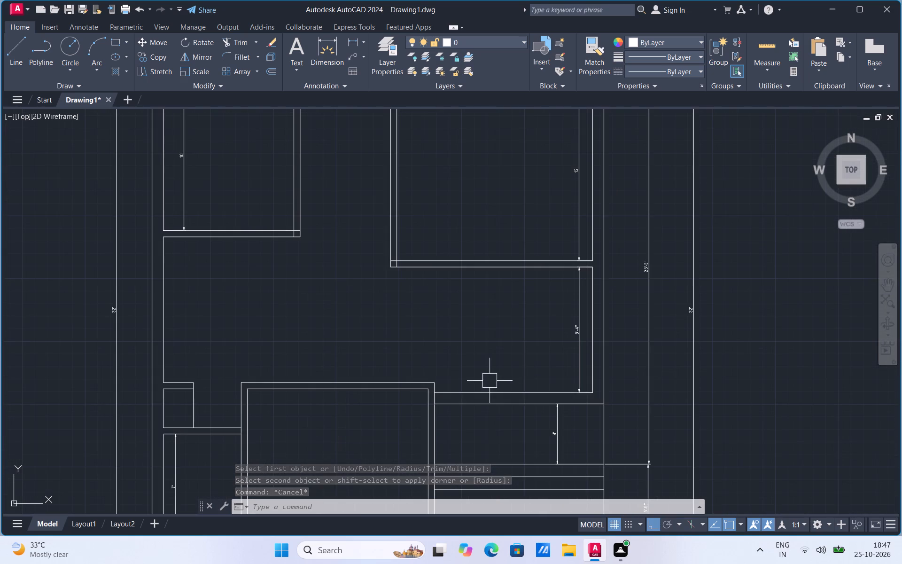
{"action": "scroll", "coordinate": [445, 324], "scroll_direction": "down", "scroll_amount": 1}
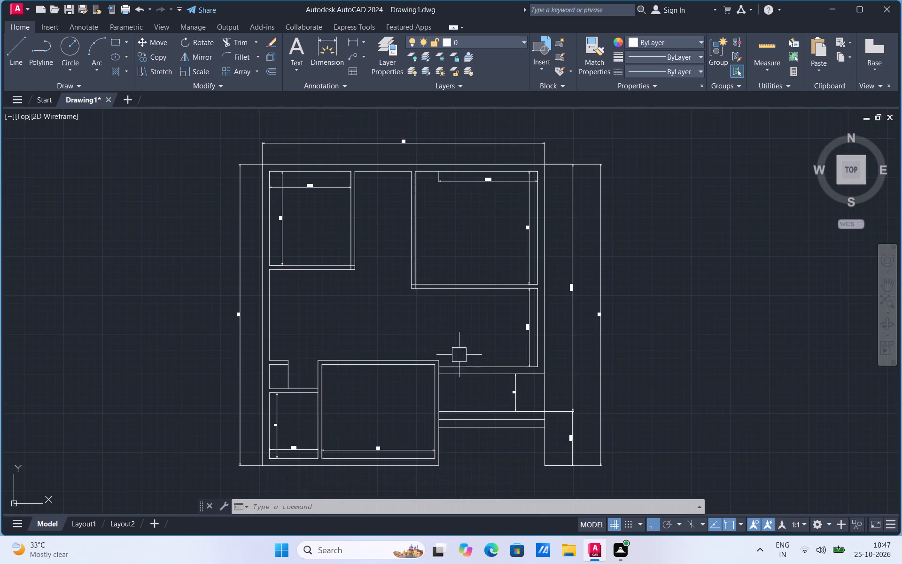
{"action": "scroll", "coordinate": [490, 416], "scroll_direction": "up", "scroll_amount": 1}
{"action": "scroll", "coordinate": [510, 273], "scroll_direction": "up", "scroll_amount": 2}
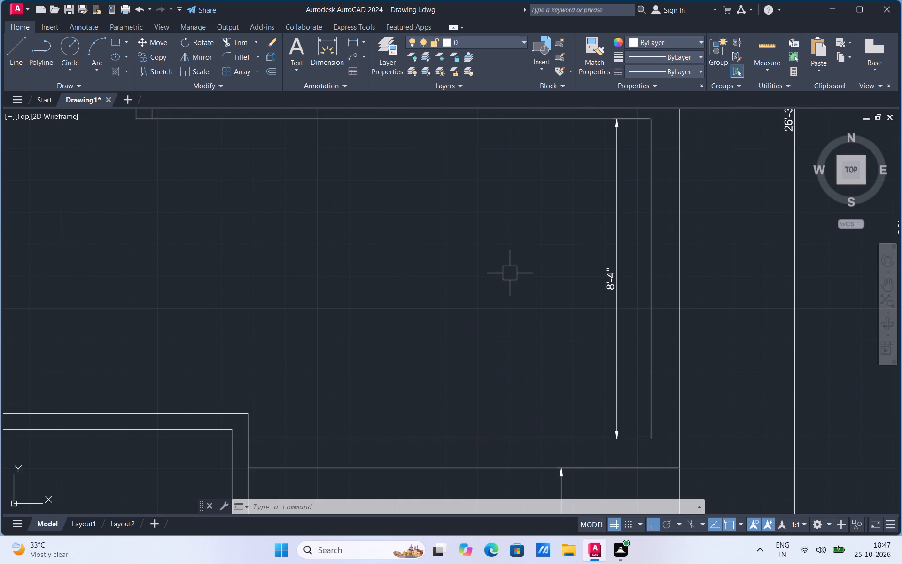
{"action": "scroll", "coordinate": [545, 363], "scroll_direction": "down", "scroll_amount": 2}
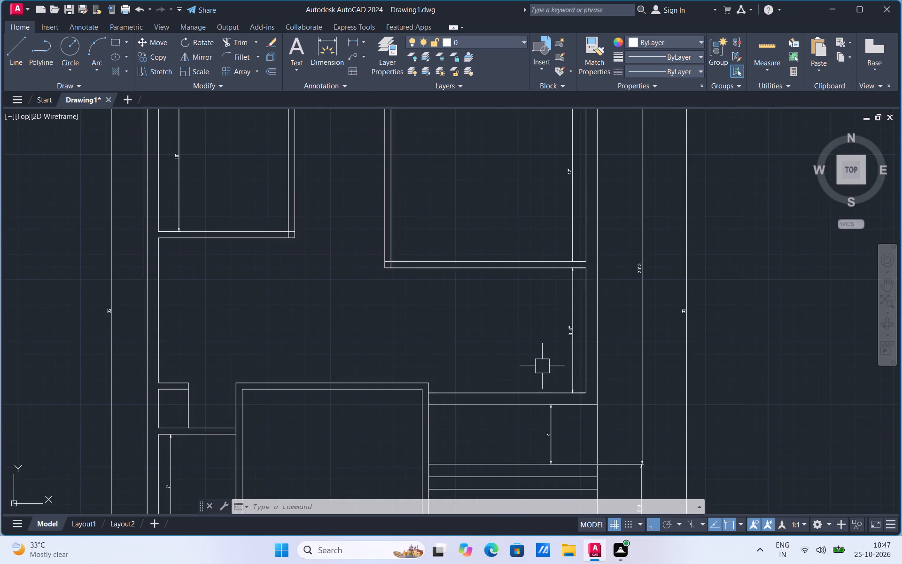
Replace the upper-right room's horizontal dimension with a linear dimension spanning its full inner width just below the top wall.
{"action": "scroll", "coordinate": [539, 365], "scroll_direction": "down", "scroll_amount": 1}
{"action": "scroll", "coordinate": [438, 200], "scroll_direction": "up", "scroll_amount": 1}
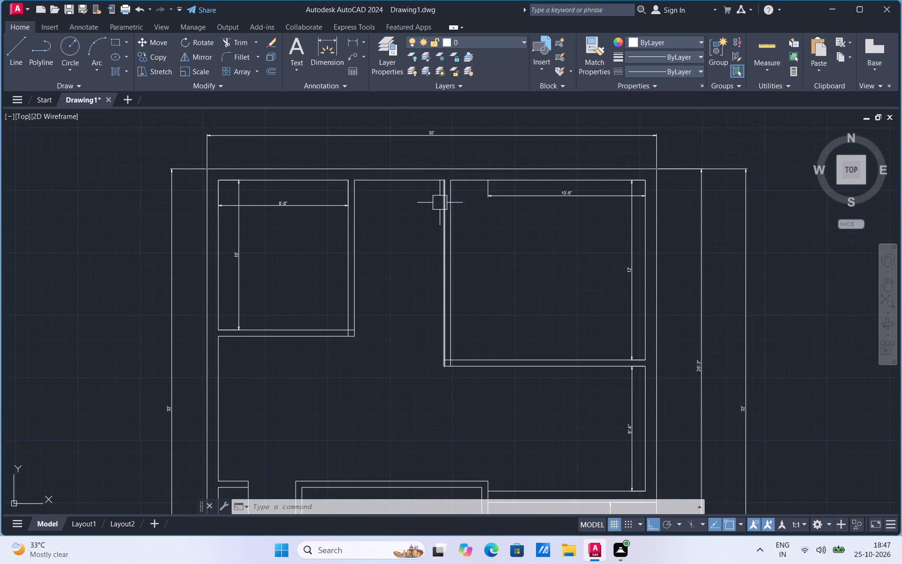
{"action": "left_click", "coordinate": [506, 196]}
{"action": "key", "text": "Delete"}
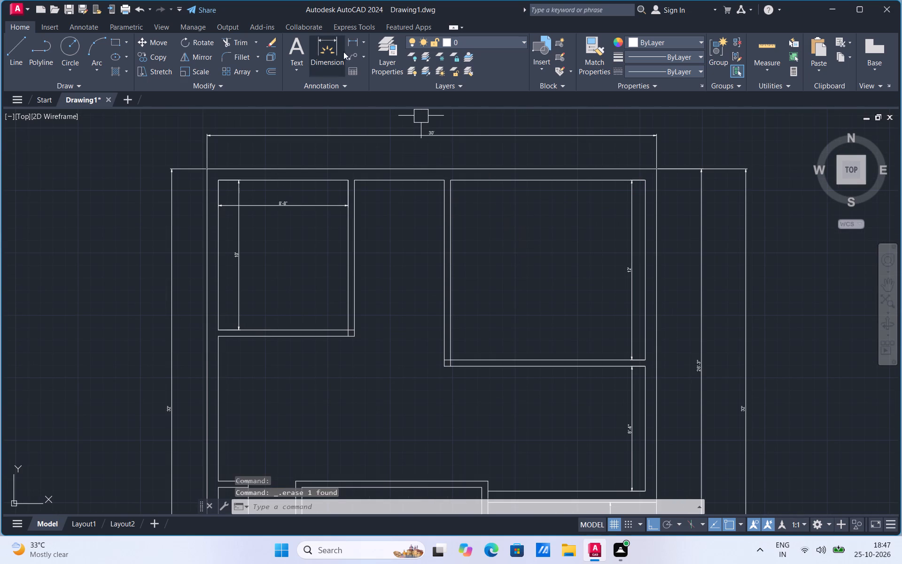
{"action": "left_click", "coordinate": [354, 43]}
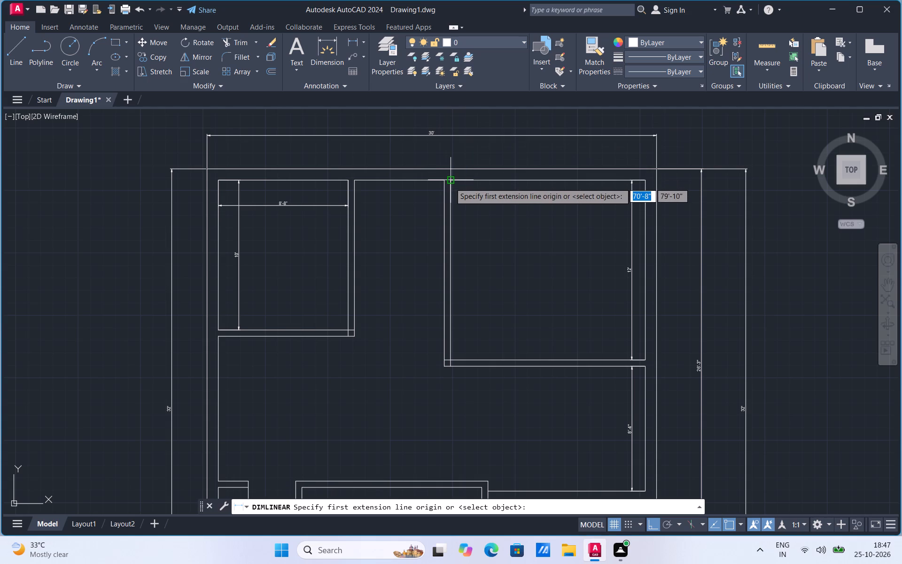
{"action": "left_click", "coordinate": [451, 183]}
{"action": "left_click", "coordinate": [645, 183]}
{"action": "left_click", "coordinate": [644, 214]}
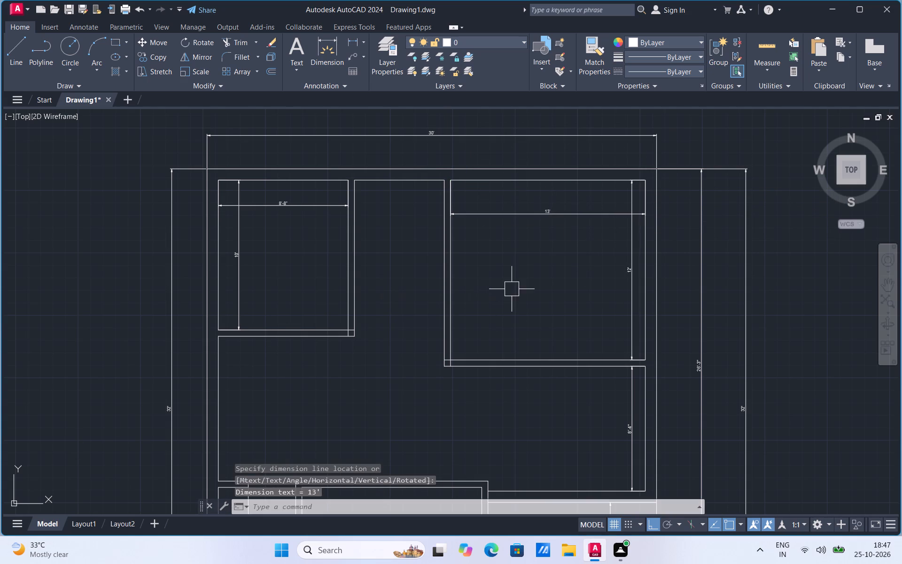
Examine the plan's right side, including the vertical dimensions and the lower-right steps.
{"action": "scroll", "coordinate": [512, 289], "scroll_direction": "up", "scroll_amount": 1}
{"action": "scroll", "coordinate": [508, 261], "scroll_direction": "down", "scroll_amount": 1}
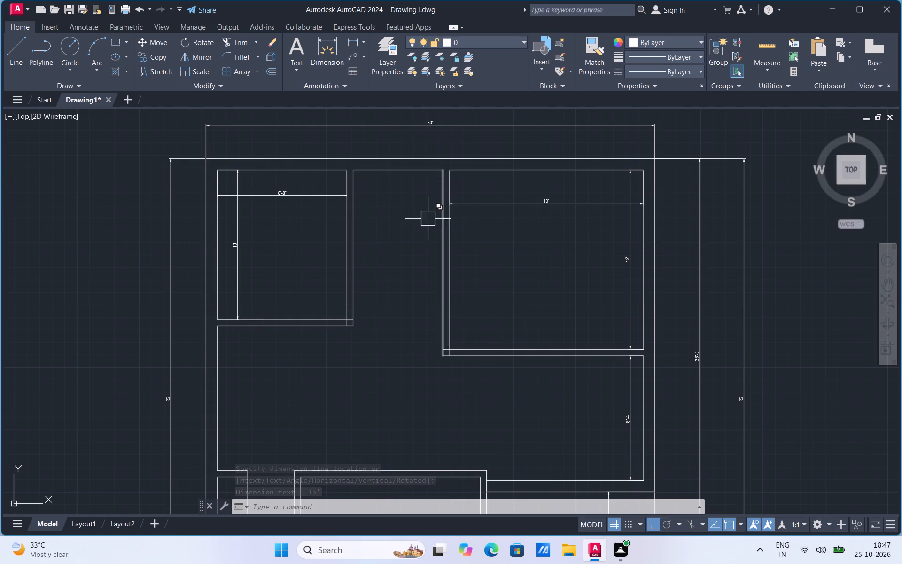
{"action": "scroll", "coordinate": [379, 315], "scroll_direction": "down", "scroll_amount": 2}
{"action": "scroll", "coordinate": [541, 350], "scroll_direction": "up", "scroll_amount": 2}
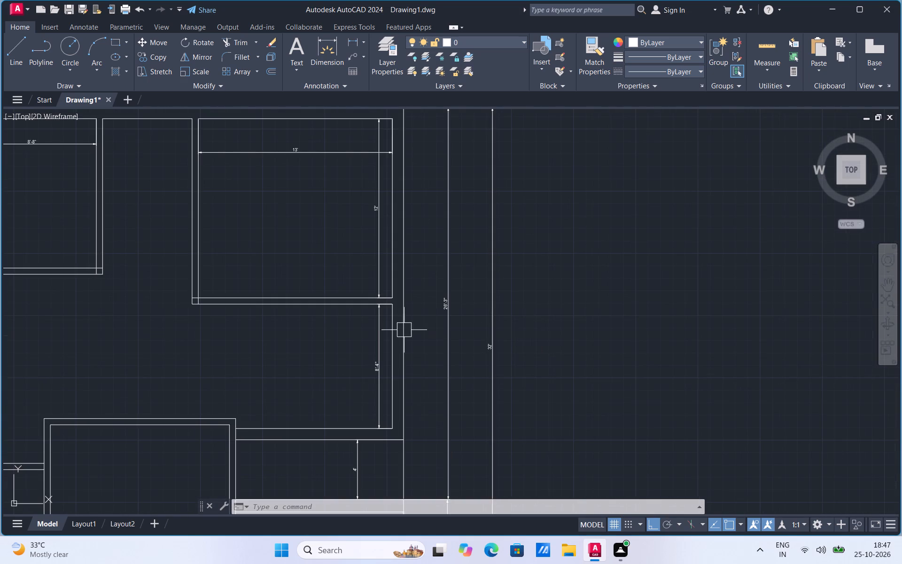
{"action": "scroll", "coordinate": [406, 328], "scroll_direction": "up", "scroll_amount": 1}
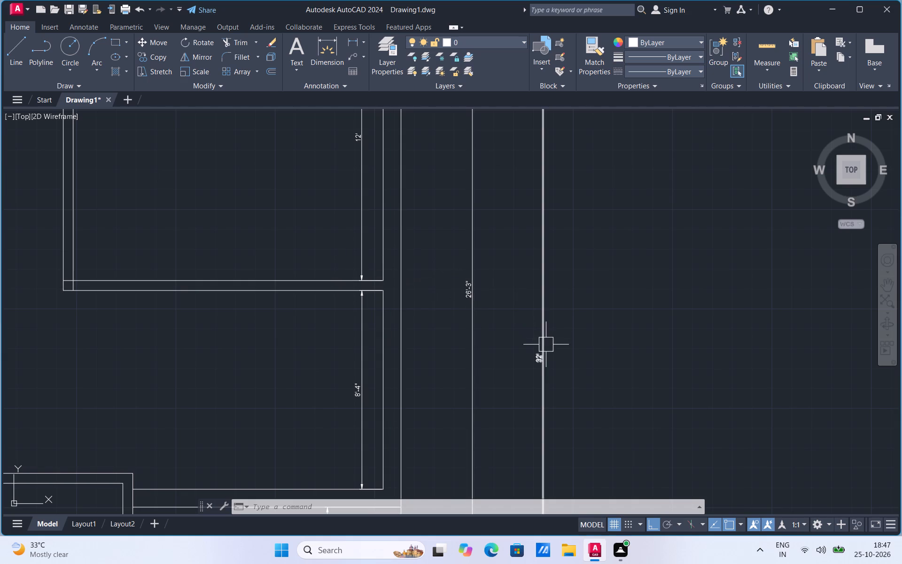
{"action": "scroll", "coordinate": [602, 284], "scroll_direction": "down", "scroll_amount": 3}
{"action": "scroll", "coordinate": [563, 370], "scroll_direction": "up", "scroll_amount": 2}
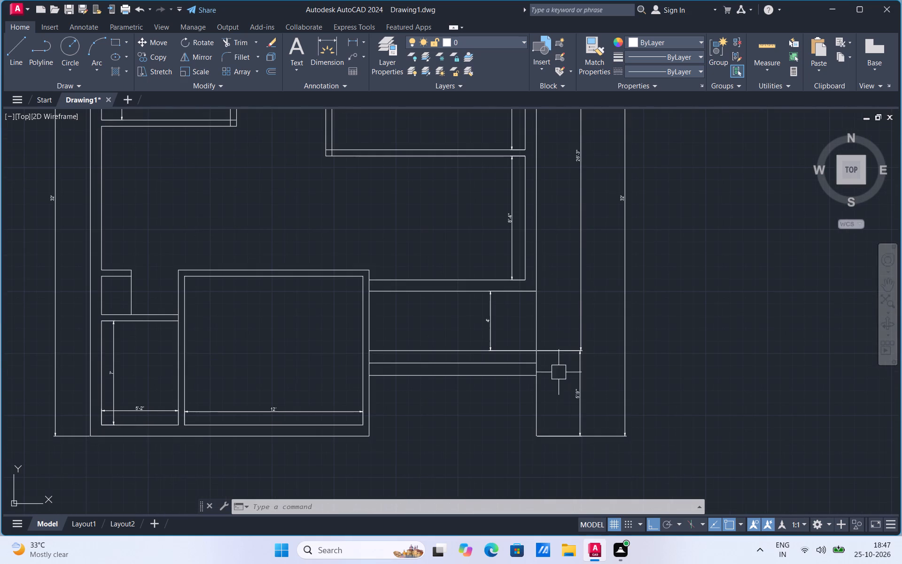
{"action": "scroll", "coordinate": [565, 355], "scroll_direction": "up", "scroll_amount": 1}
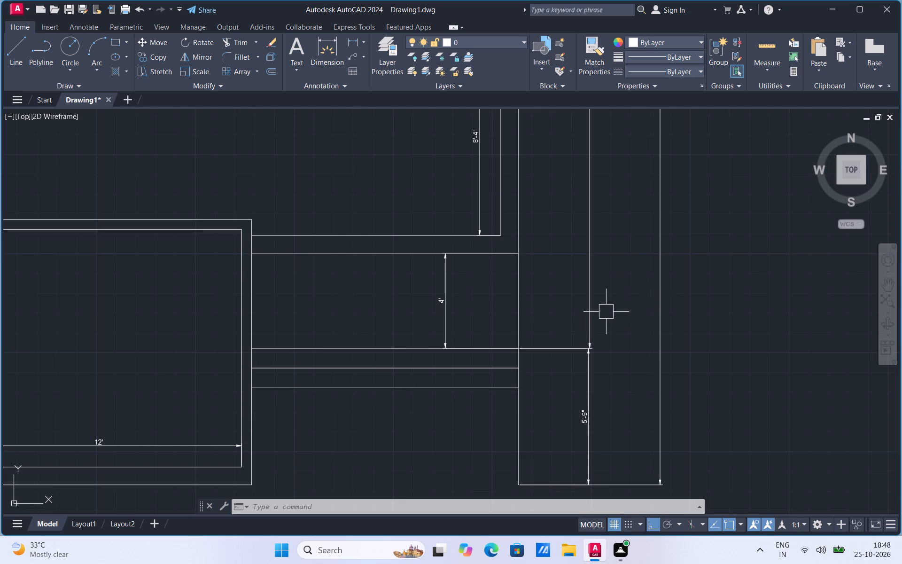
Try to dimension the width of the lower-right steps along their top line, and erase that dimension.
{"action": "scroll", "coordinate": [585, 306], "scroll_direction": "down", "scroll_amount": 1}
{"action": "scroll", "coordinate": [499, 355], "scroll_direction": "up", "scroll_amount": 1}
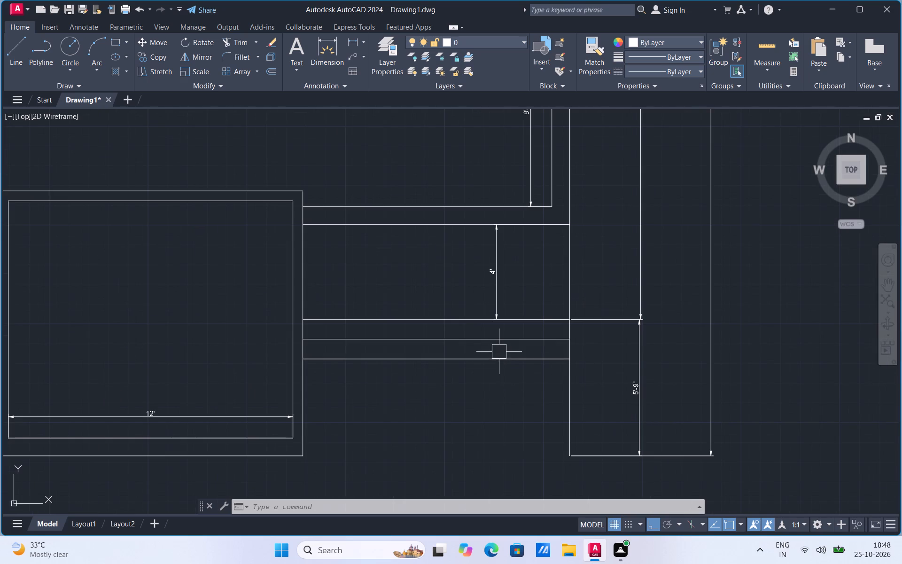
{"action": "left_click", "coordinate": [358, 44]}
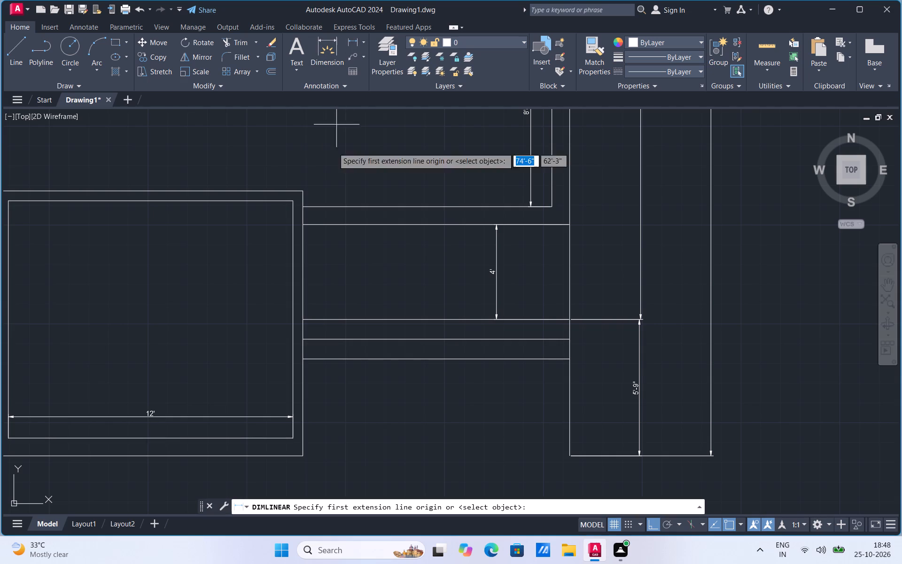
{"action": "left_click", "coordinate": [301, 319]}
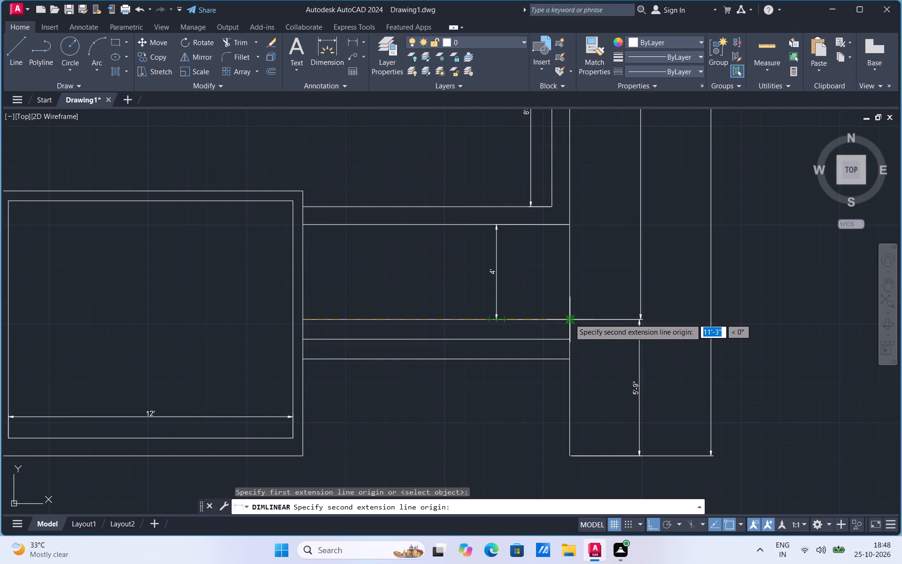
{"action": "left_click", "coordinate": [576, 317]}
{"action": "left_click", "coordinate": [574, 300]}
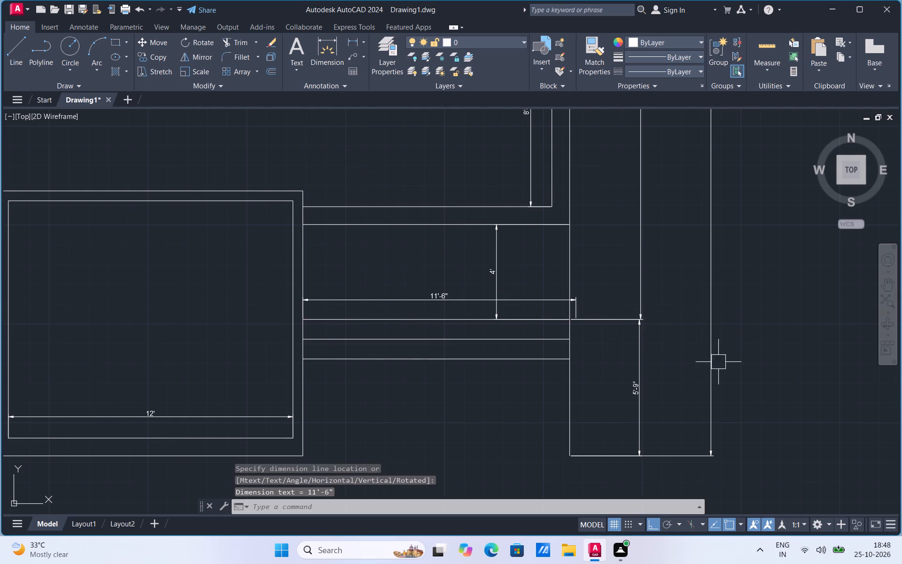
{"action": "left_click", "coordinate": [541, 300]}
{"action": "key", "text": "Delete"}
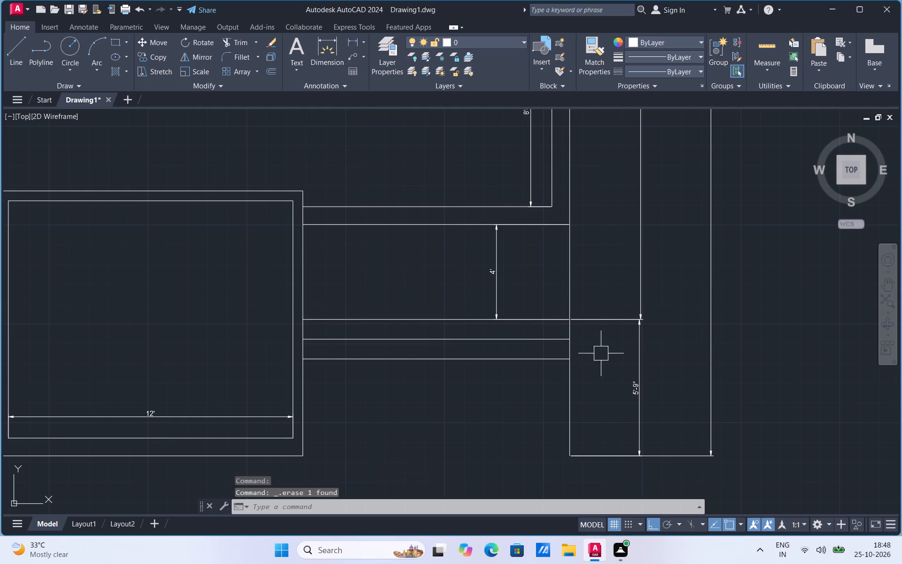
Add a vertical linear dimension for the inner height of the 12' wide bottom room, just inside its east wall.
{"action": "left_click", "coordinate": [352, 44]}
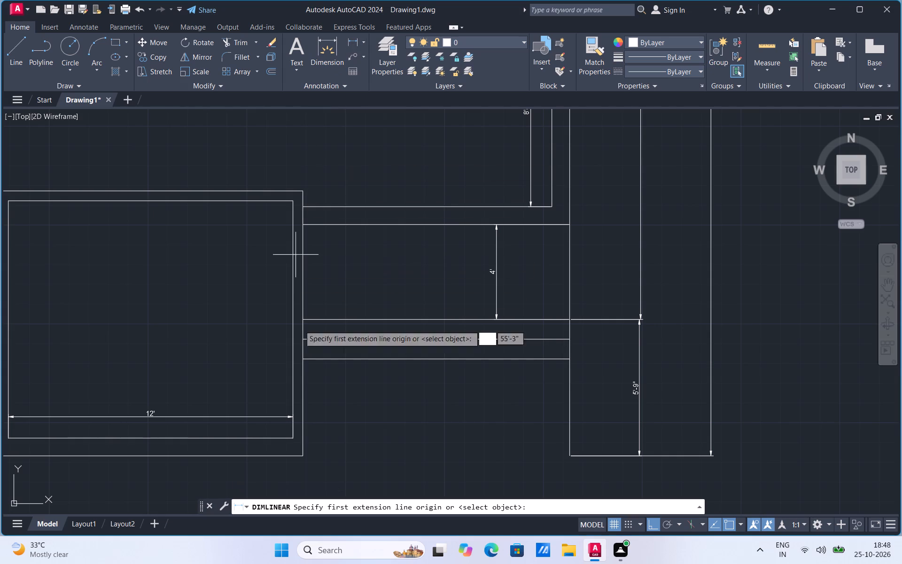
{"action": "left_click", "coordinate": [294, 440]}
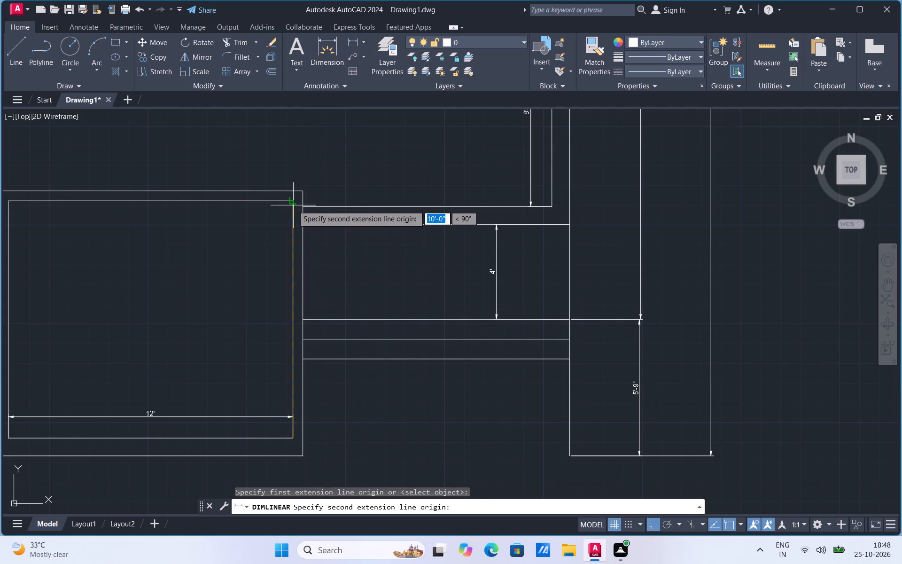
{"action": "left_click", "coordinate": [293, 201]}
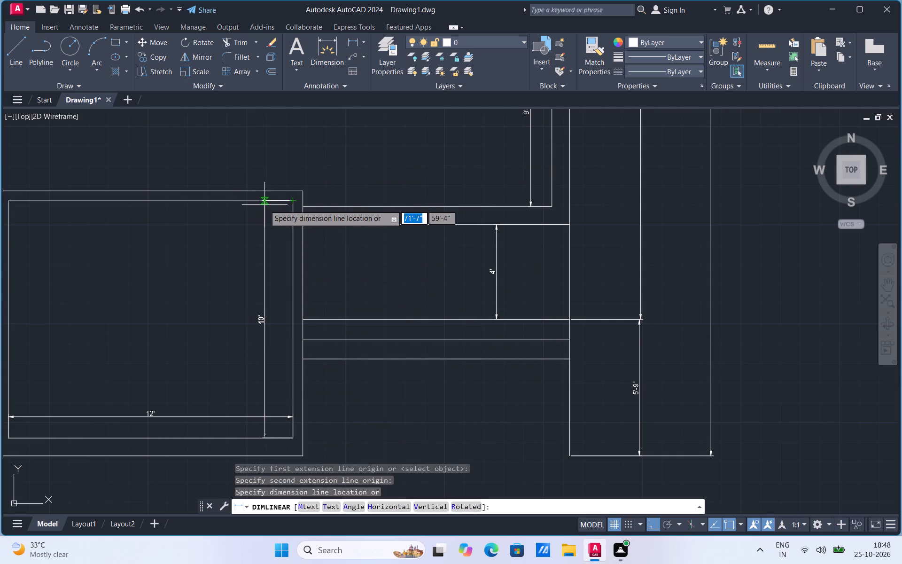
{"action": "left_click", "coordinate": [264, 205]}
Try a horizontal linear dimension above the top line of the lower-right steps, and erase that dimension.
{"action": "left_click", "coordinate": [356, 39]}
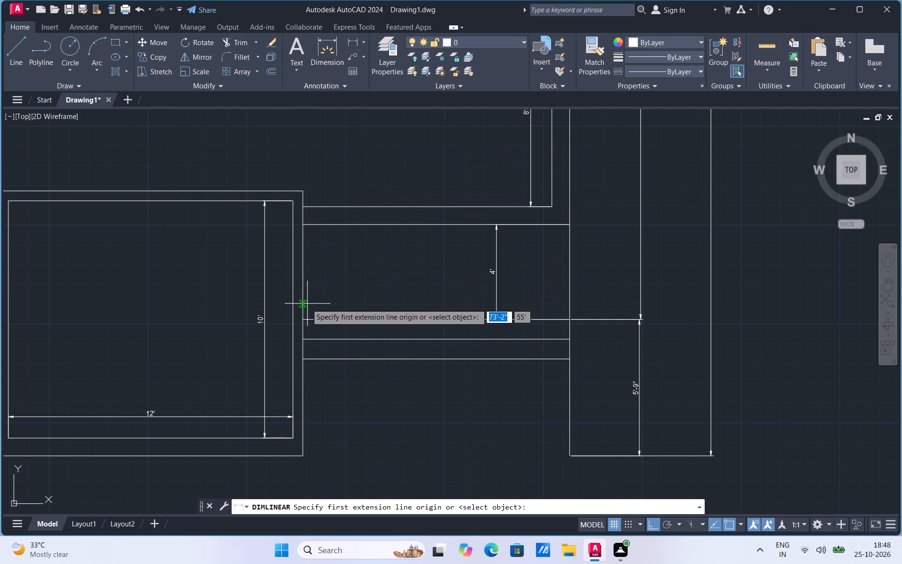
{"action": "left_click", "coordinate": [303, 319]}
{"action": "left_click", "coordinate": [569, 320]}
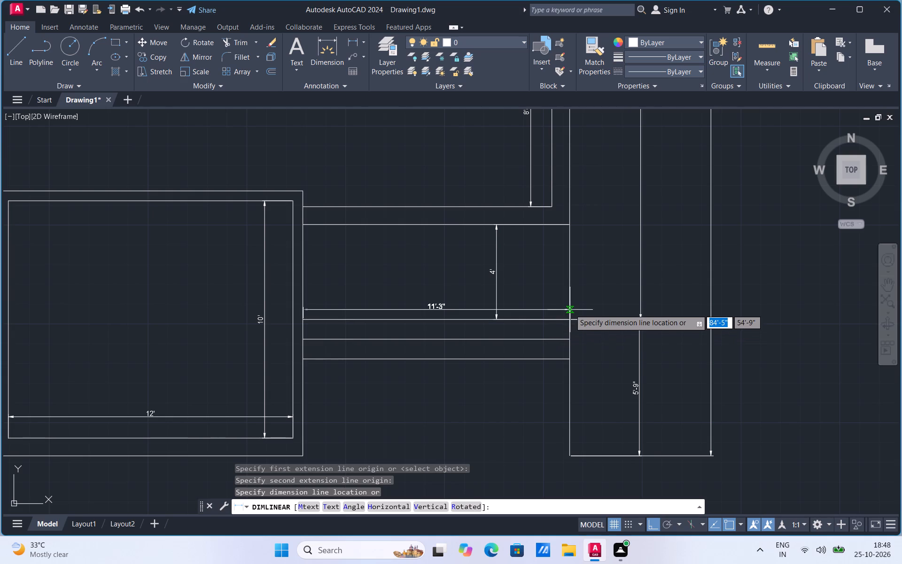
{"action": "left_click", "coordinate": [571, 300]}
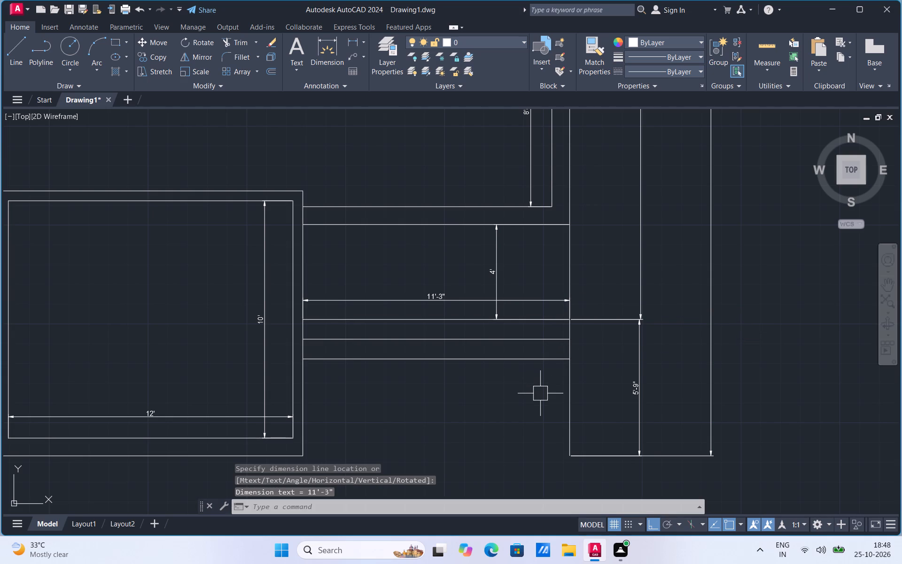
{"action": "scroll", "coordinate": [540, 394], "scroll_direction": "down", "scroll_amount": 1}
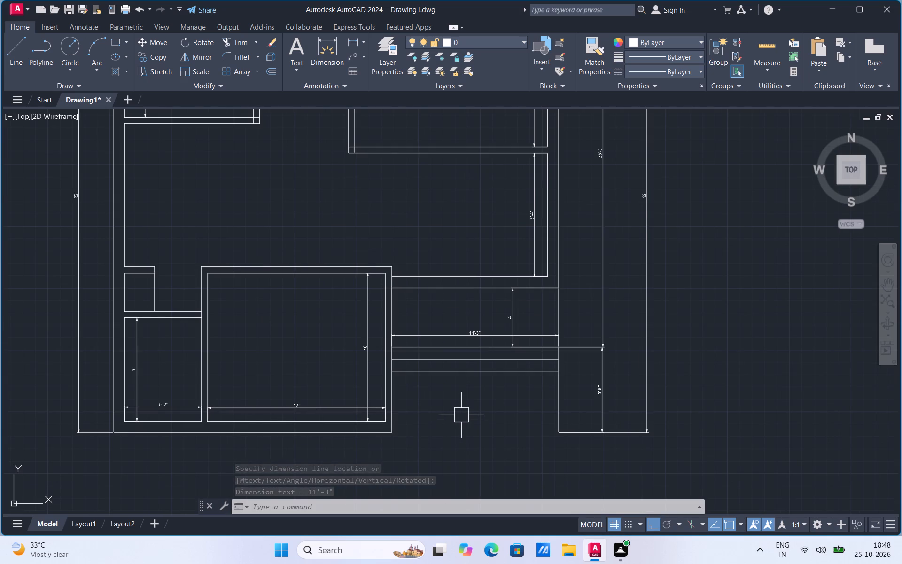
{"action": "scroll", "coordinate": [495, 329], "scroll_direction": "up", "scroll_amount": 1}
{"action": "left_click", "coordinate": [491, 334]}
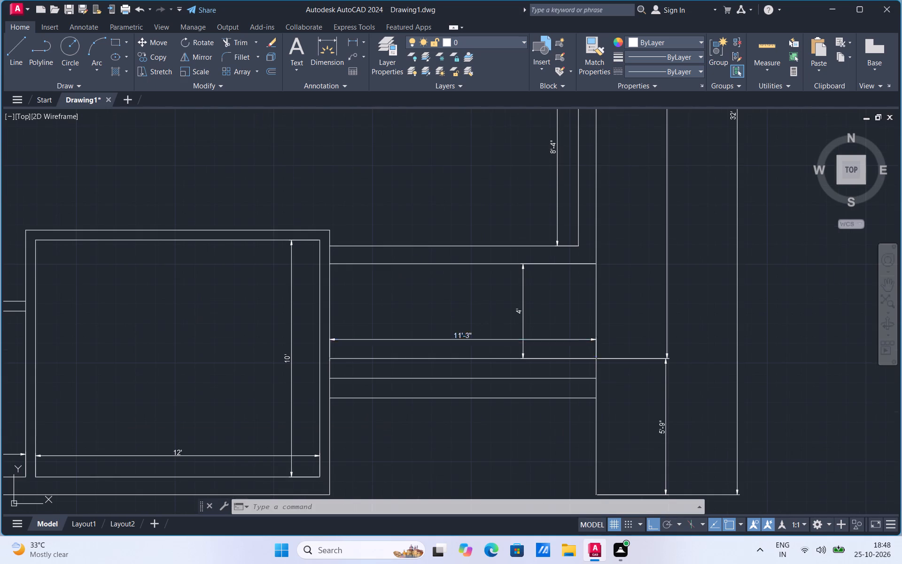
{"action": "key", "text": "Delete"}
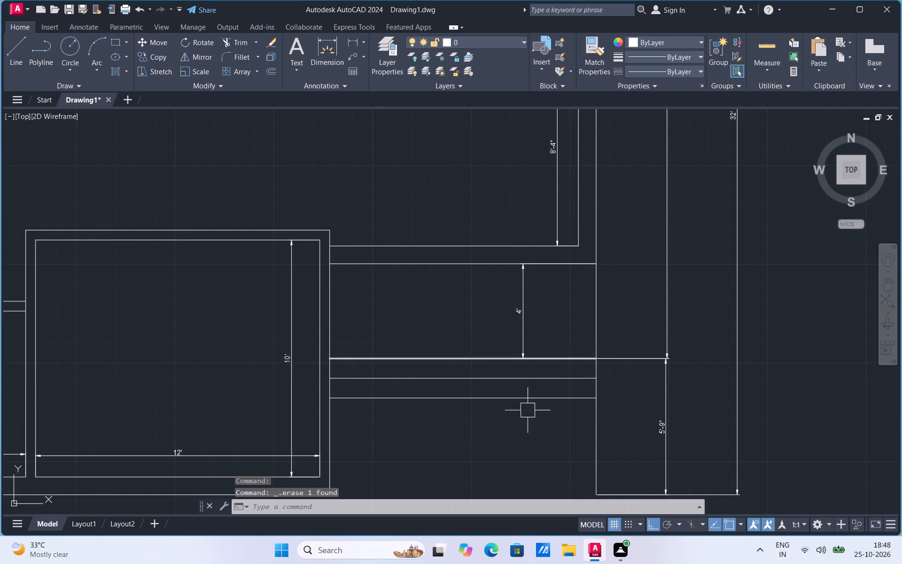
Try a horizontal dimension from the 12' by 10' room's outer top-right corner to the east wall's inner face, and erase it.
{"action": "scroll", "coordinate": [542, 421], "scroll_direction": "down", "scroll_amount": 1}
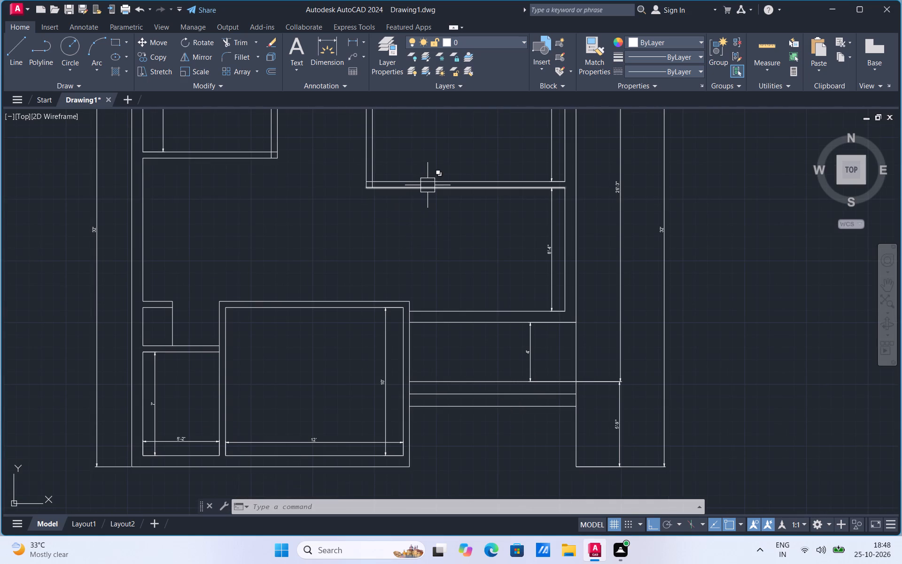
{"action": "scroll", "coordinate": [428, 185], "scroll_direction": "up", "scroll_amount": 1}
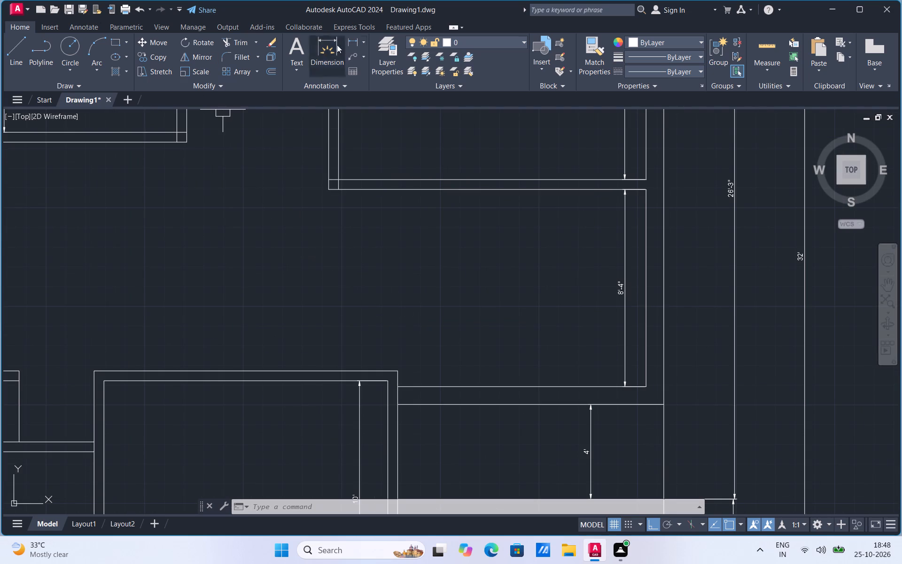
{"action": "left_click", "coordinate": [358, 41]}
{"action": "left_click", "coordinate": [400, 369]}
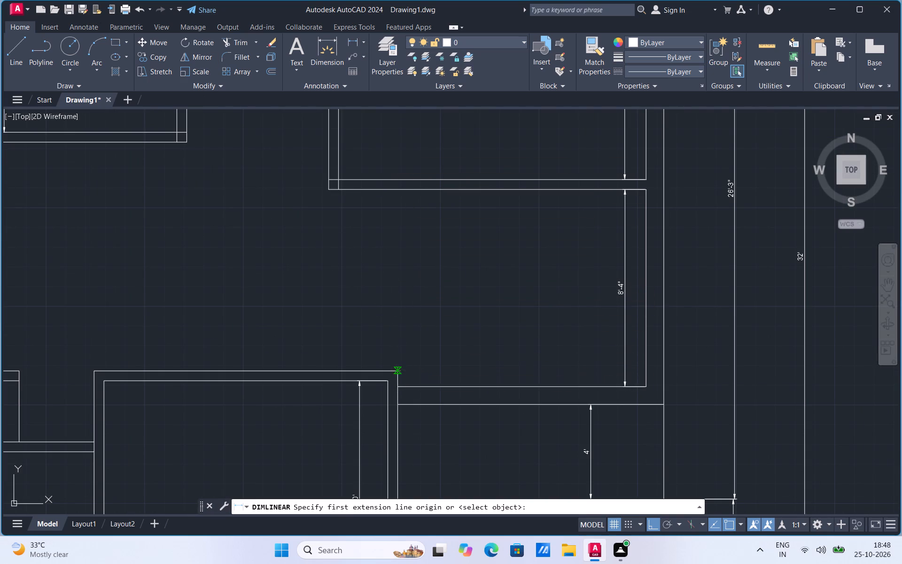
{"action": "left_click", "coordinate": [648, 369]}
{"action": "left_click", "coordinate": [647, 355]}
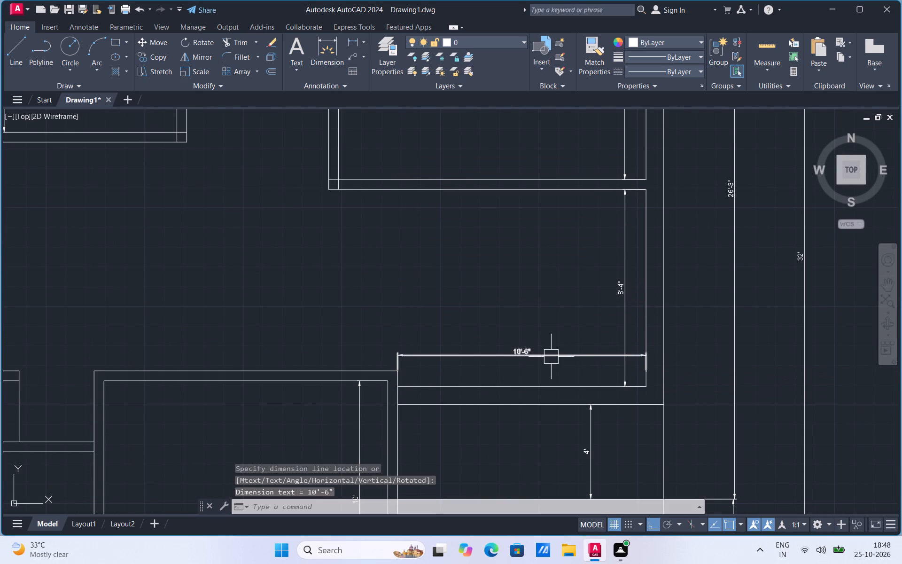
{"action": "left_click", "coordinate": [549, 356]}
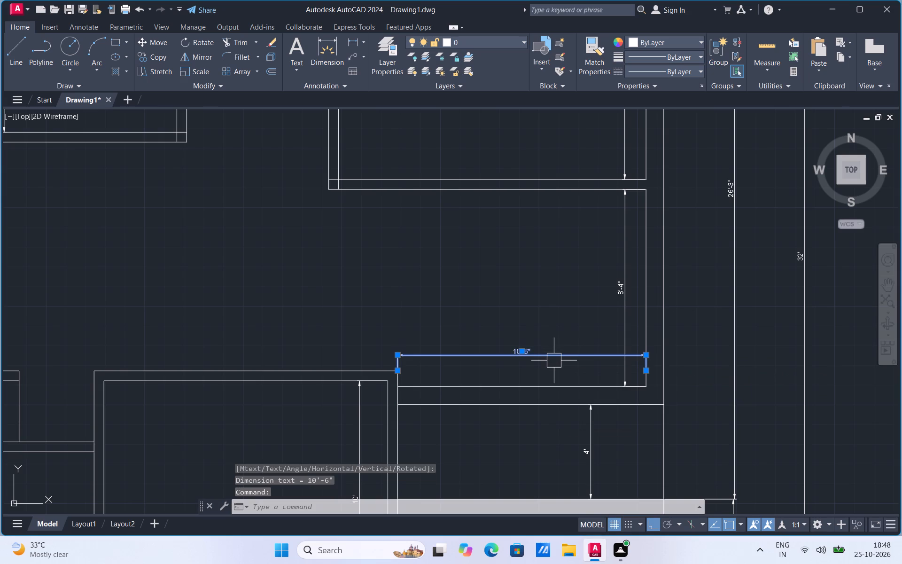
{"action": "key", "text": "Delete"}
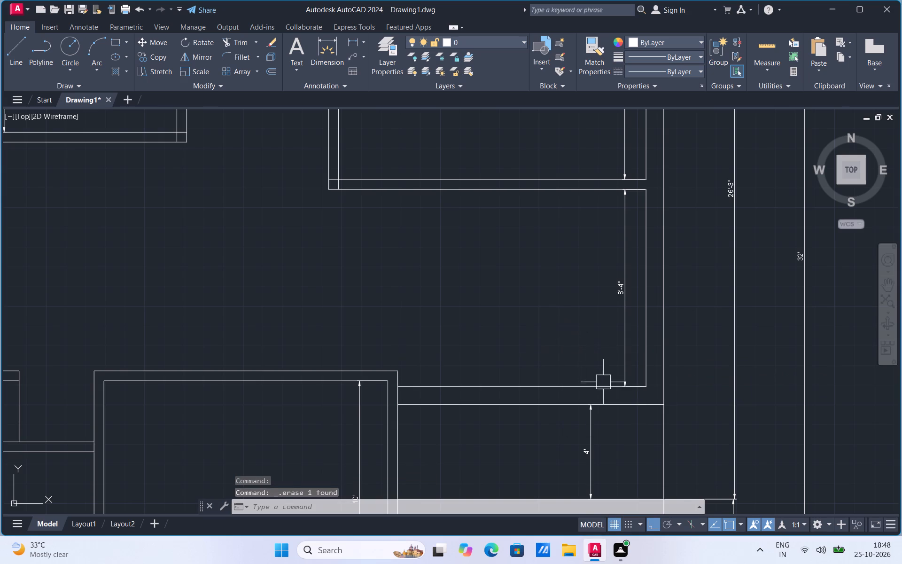
Examine the whole floor plan for spaces that still lack dimensions, including the central hall and the lower-right area.
{"action": "scroll", "coordinate": [605, 385], "scroll_direction": "down", "scroll_amount": 1}
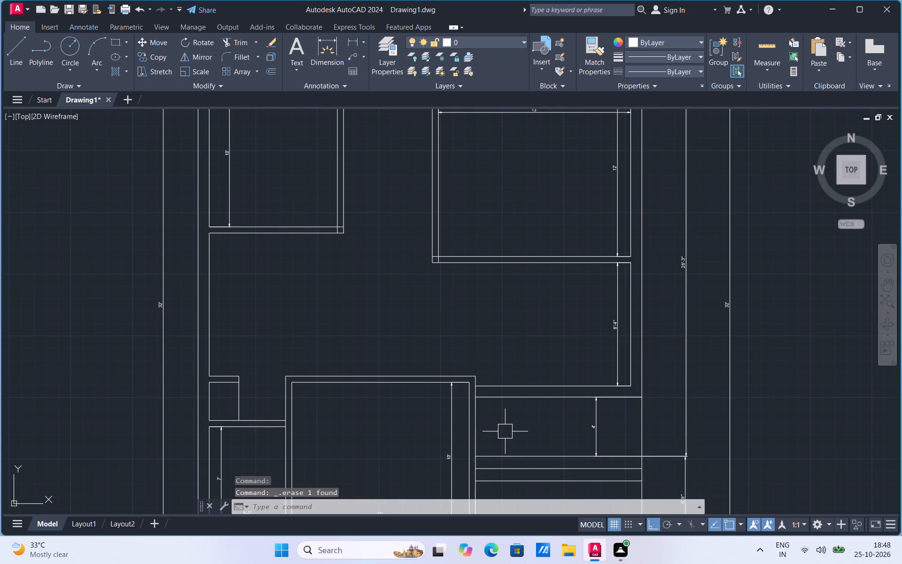
{"action": "scroll", "coordinate": [522, 333], "scroll_direction": "down", "scroll_amount": 2}
{"action": "scroll", "coordinate": [540, 382], "scroll_direction": "up", "scroll_amount": 2}
{"action": "scroll", "coordinate": [542, 310], "scroll_direction": "up", "scroll_amount": 1}
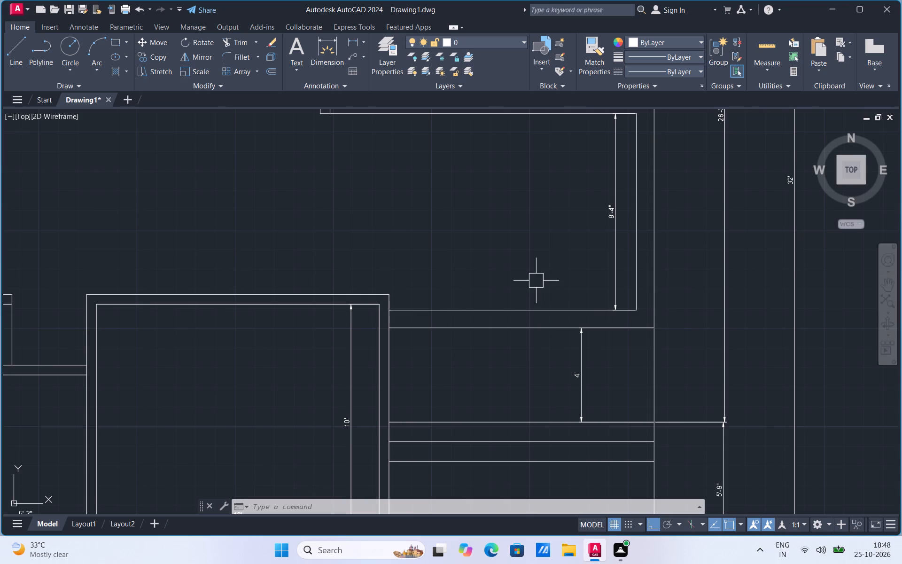
{"action": "scroll", "coordinate": [536, 280], "scroll_direction": "down", "scroll_amount": 1}
{"action": "scroll", "coordinate": [559, 344], "scroll_direction": "up", "scroll_amount": 1}
{"action": "scroll", "coordinate": [559, 344], "scroll_direction": "down", "scroll_amount": 2}
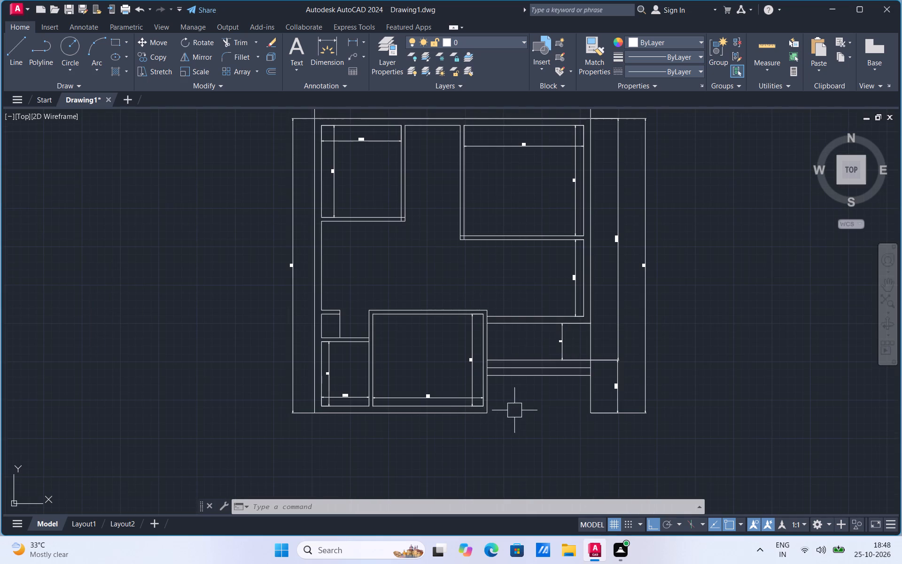
{"action": "scroll", "coordinate": [509, 437], "scroll_direction": "down", "scroll_amount": 1}
{"action": "scroll", "coordinate": [477, 227], "scroll_direction": "up", "scroll_amount": 2}
{"action": "scroll", "coordinate": [477, 227], "scroll_direction": "down", "scroll_amount": 2}
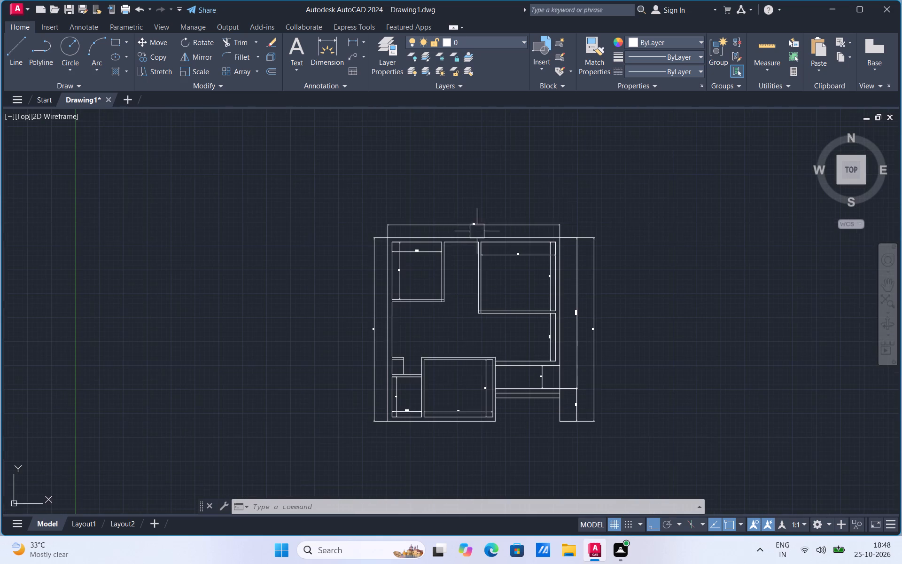
{"action": "scroll", "coordinate": [458, 365], "scroll_direction": "up", "scroll_amount": 1}
{"action": "scroll", "coordinate": [451, 310], "scroll_direction": "down", "scroll_amount": 1}
{"action": "scroll", "coordinate": [458, 418], "scroll_direction": "up", "scroll_amount": 1}
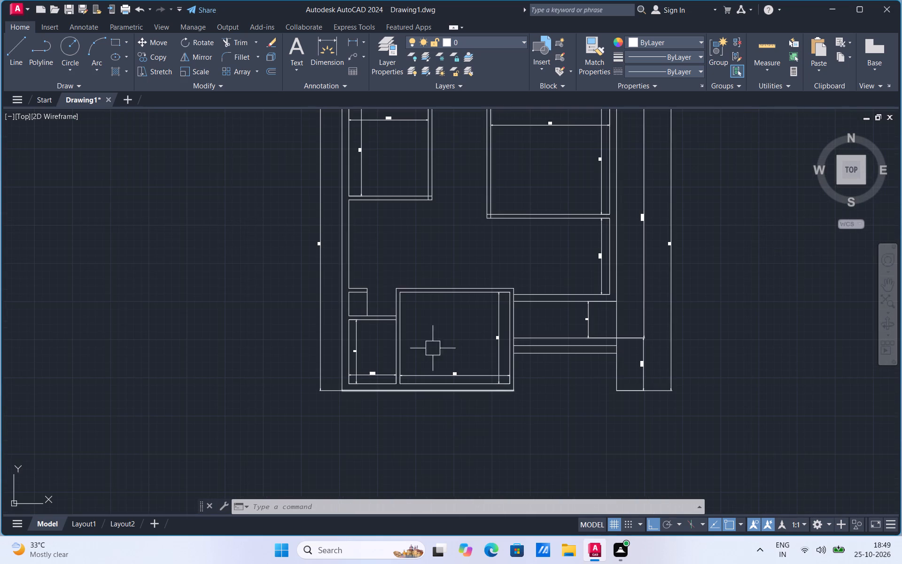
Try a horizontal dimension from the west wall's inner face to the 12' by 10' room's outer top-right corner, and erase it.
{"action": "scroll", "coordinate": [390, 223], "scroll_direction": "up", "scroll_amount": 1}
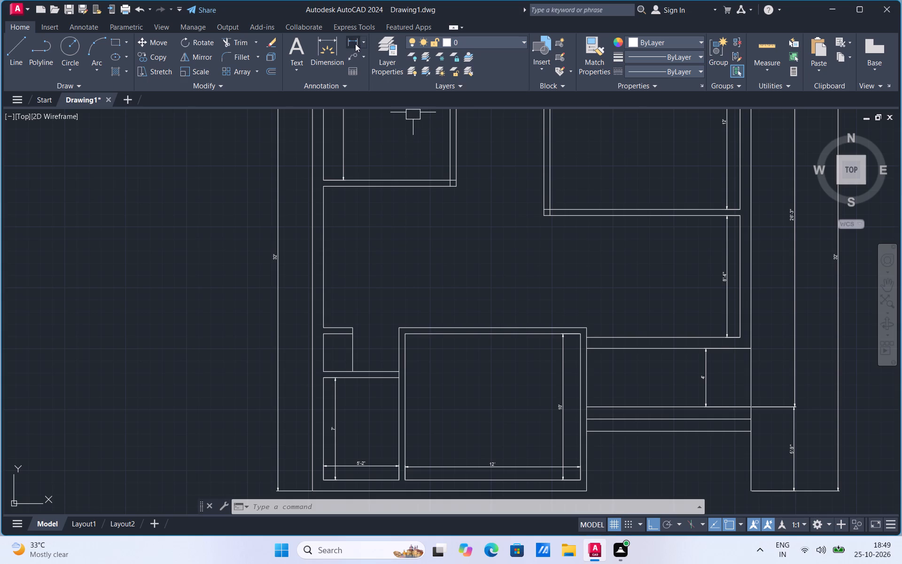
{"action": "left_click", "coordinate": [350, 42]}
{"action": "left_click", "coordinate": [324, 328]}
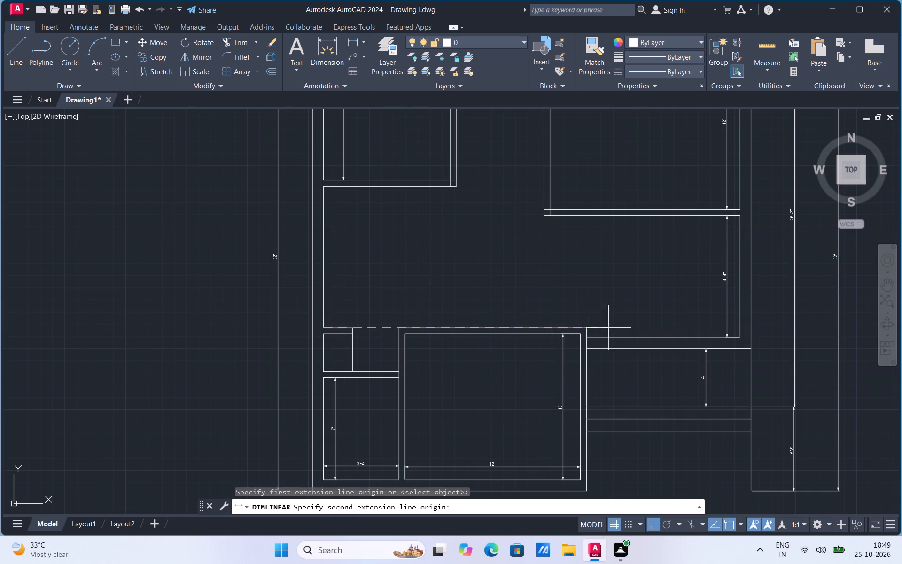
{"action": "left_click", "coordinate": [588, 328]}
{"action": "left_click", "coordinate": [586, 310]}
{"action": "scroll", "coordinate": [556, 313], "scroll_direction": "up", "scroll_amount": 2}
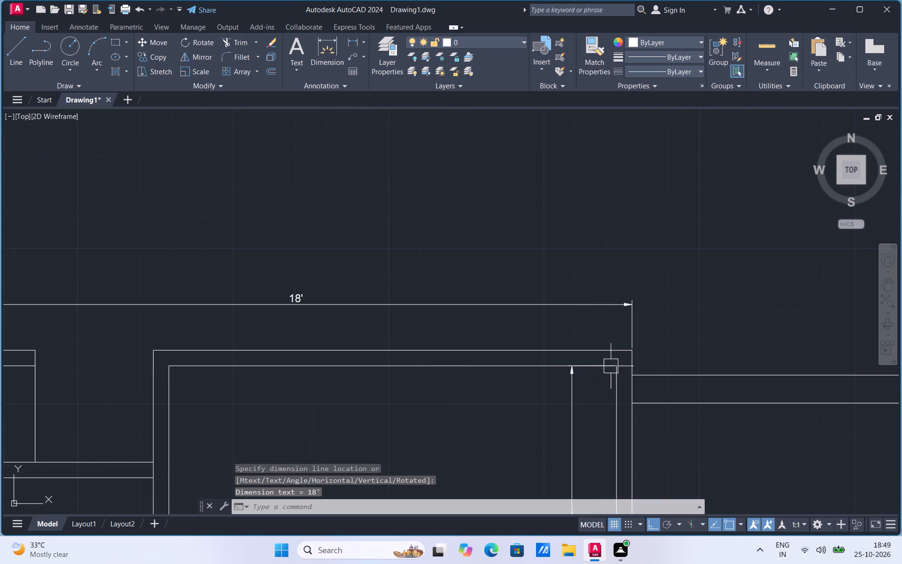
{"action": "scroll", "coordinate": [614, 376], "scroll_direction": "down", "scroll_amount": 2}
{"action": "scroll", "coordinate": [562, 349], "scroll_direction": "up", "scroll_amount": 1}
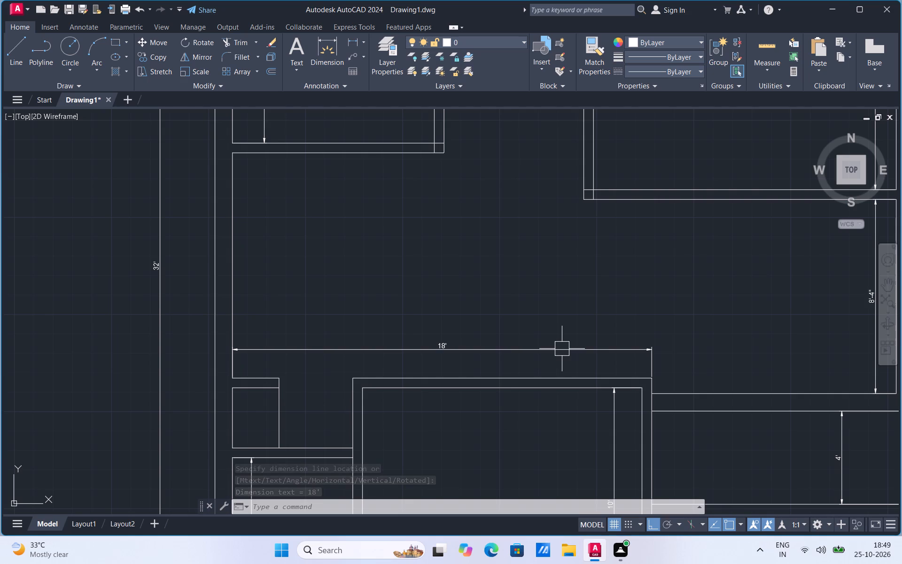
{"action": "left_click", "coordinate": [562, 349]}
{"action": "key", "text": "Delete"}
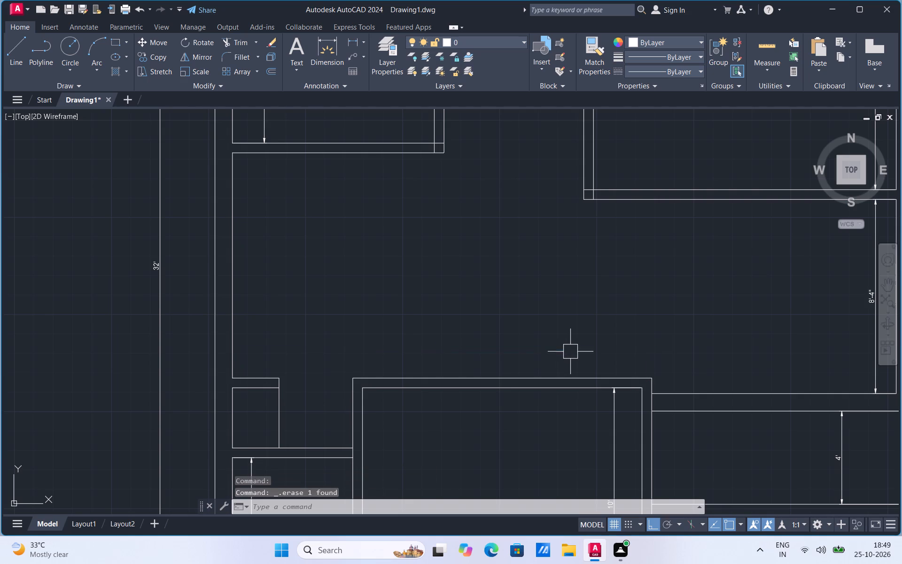
Draw a 16'8" horizontal line from the midpoint of the hall's inner west wall, continuing vertically up to the upper-right room's bottom wall.
{"action": "left_click", "coordinate": [23, 68]}
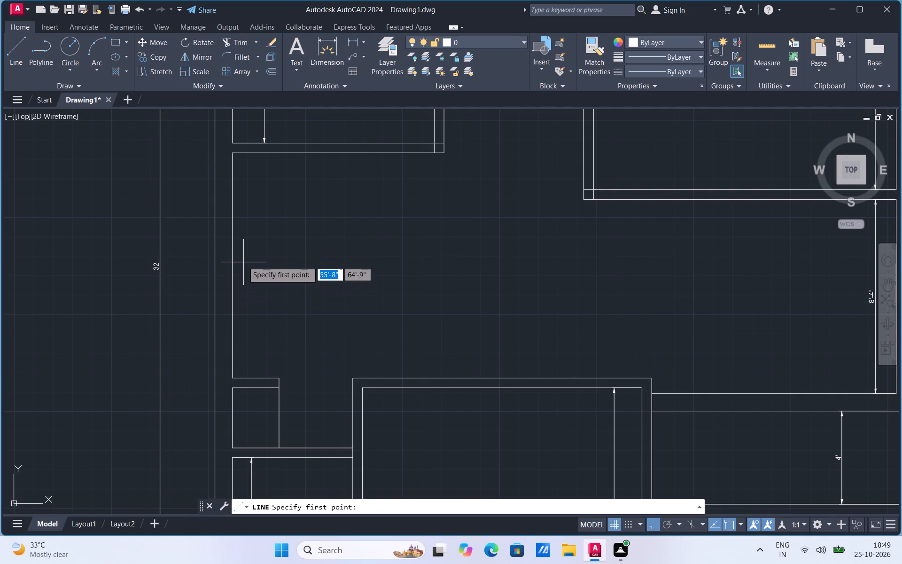
{"action": "left_click", "coordinate": [232, 265]}
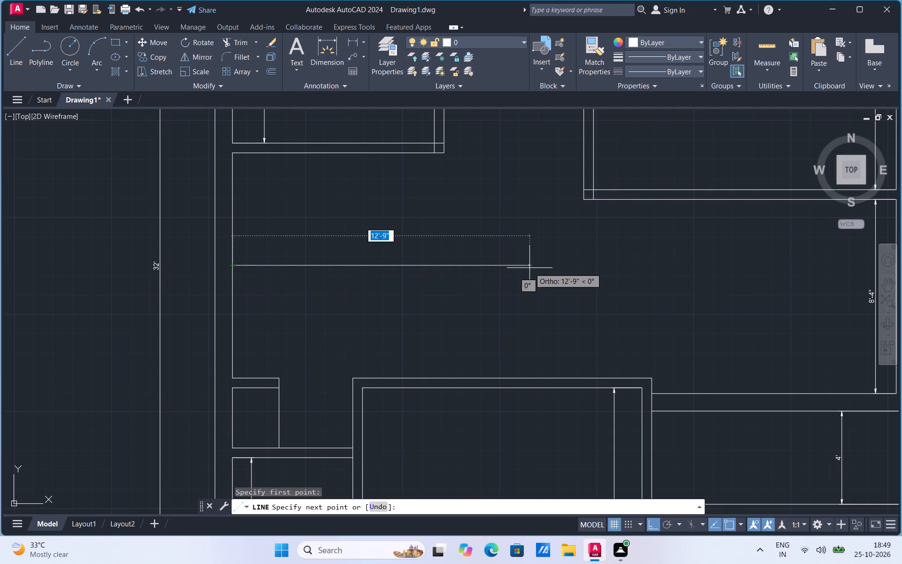
{"action": "type", "text": "16'8"}
{"action": "key", "text": "shift+quotedbl"}
{"action": "key", "text": "Return"}
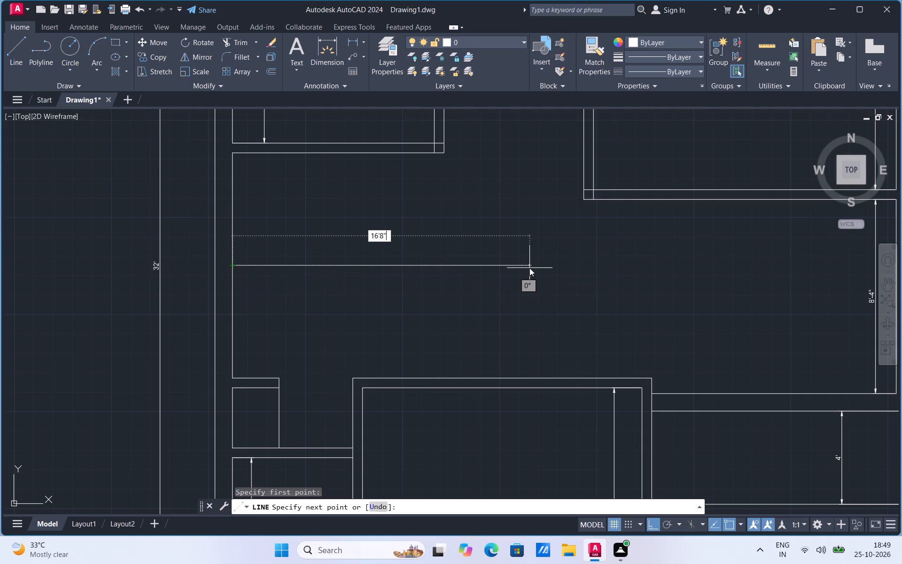
{"action": "left_click", "coordinate": [622, 200]}
{"action": "key", "text": "Escape"}
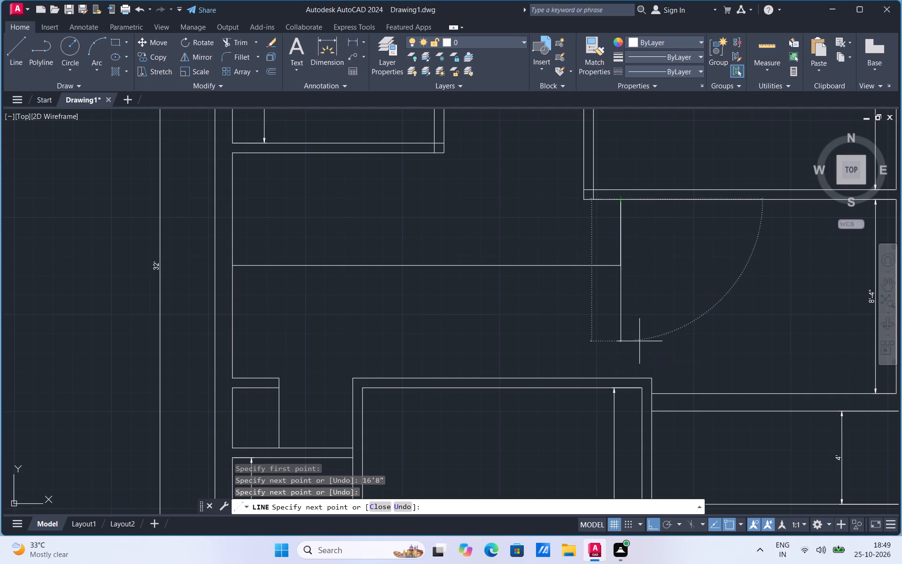
Extend the hall's new vertical line down to the outer top wall of the 12' by 10' room.
{"action": "type", "text": "ex"}
{"action": "left_click", "coordinate": [590, 326]}
{"action": "left_click", "coordinate": [616, 246]}
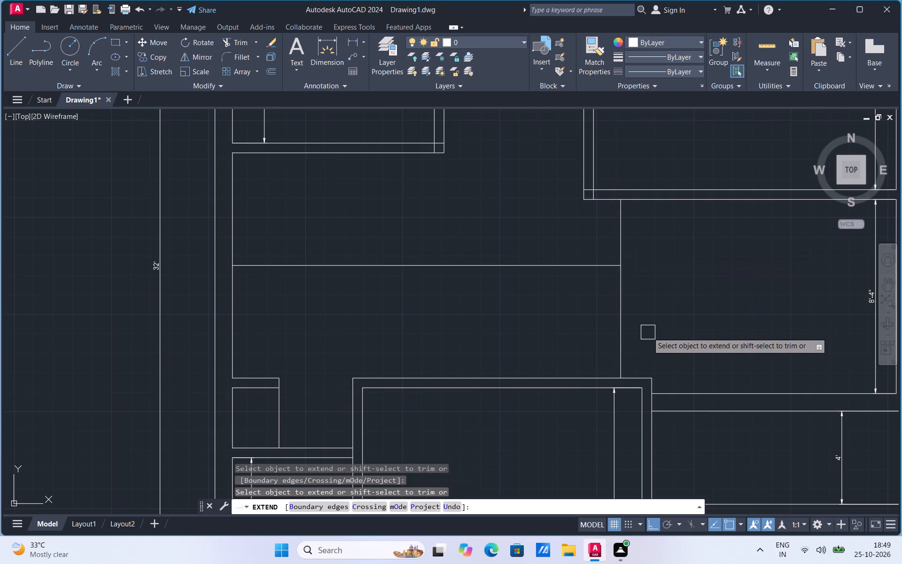
{"action": "key", "text": "Escape"}
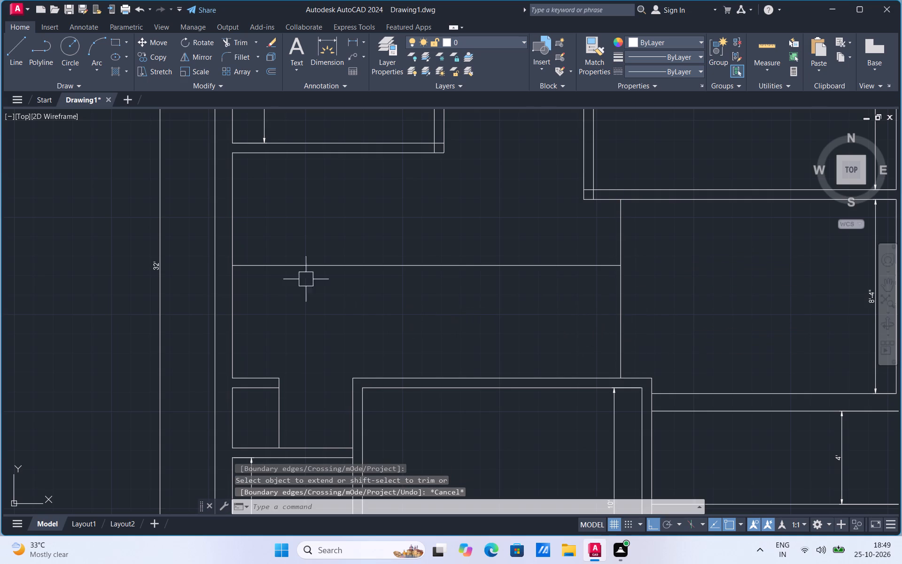
Add a vertical linear dimension along the hall's inner west wall, from the upper-left room's bottom wall to the small lower-left room.
{"action": "left_click", "coordinate": [354, 42]}
{"action": "left_click", "coordinate": [234, 153]}
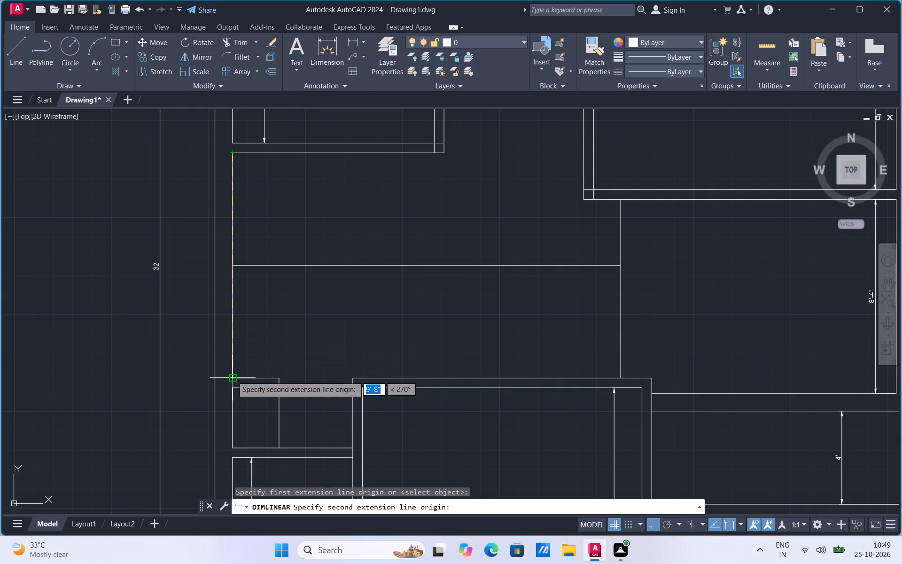
{"action": "left_click", "coordinate": [232, 376]}
{"action": "left_click", "coordinate": [263, 348]}
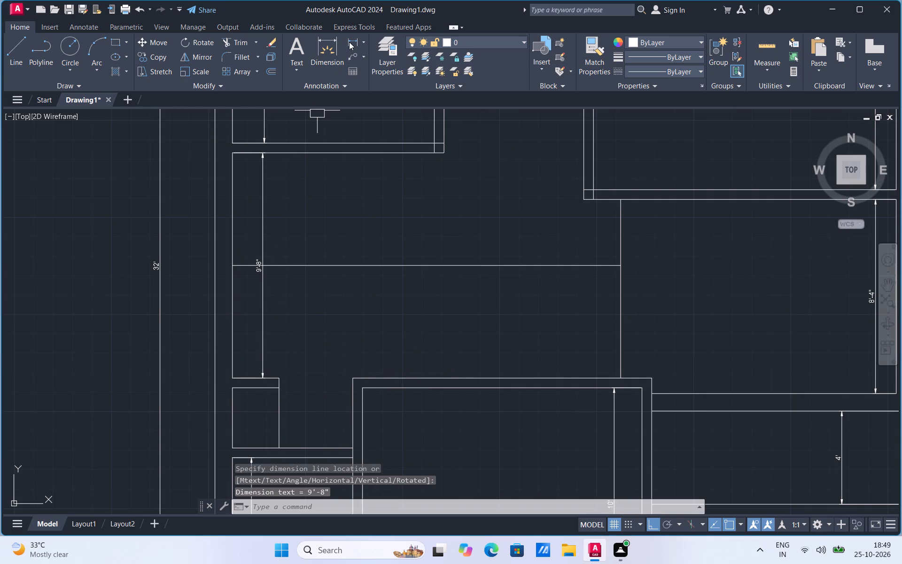
Add a horizontal linear dimension across the lower part of the hall, from the inner west wall to the hall's vertical line.
{"action": "left_click", "coordinate": [349, 42]}
{"action": "left_click", "coordinate": [233, 381]}
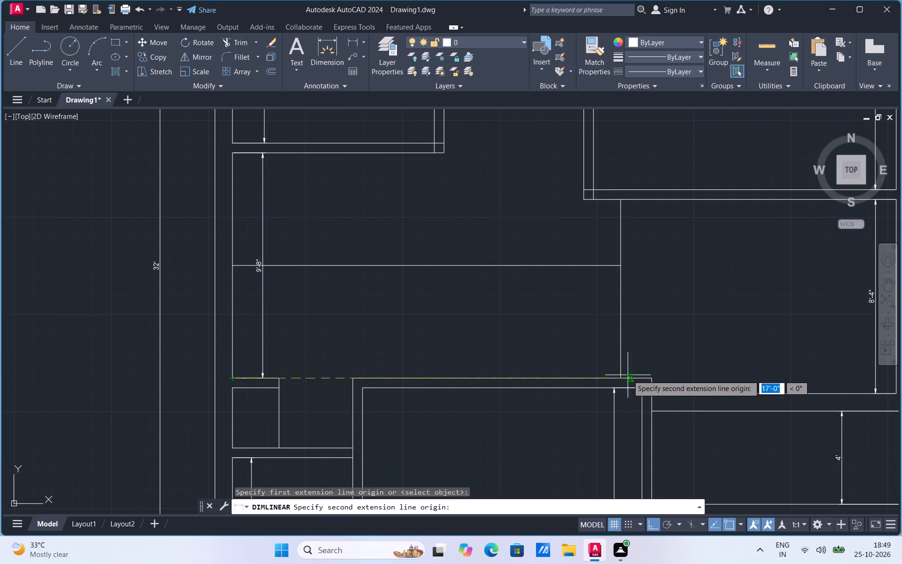
{"action": "left_click", "coordinate": [624, 377]}
{"action": "left_click", "coordinate": [615, 358]}
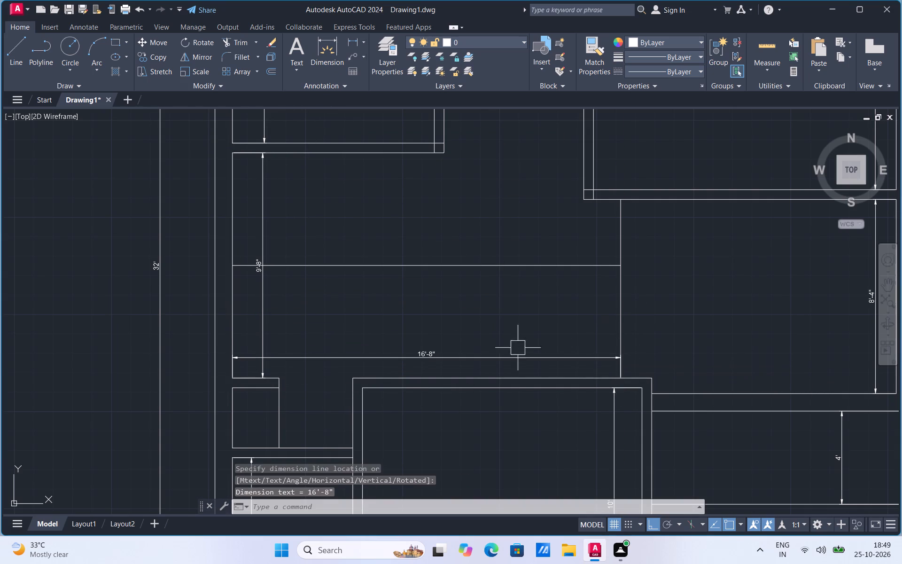
Erase the horizontal construction line crossing the middle of the hall.
{"action": "scroll", "coordinate": [492, 347], "scroll_direction": "up", "scroll_amount": 1}
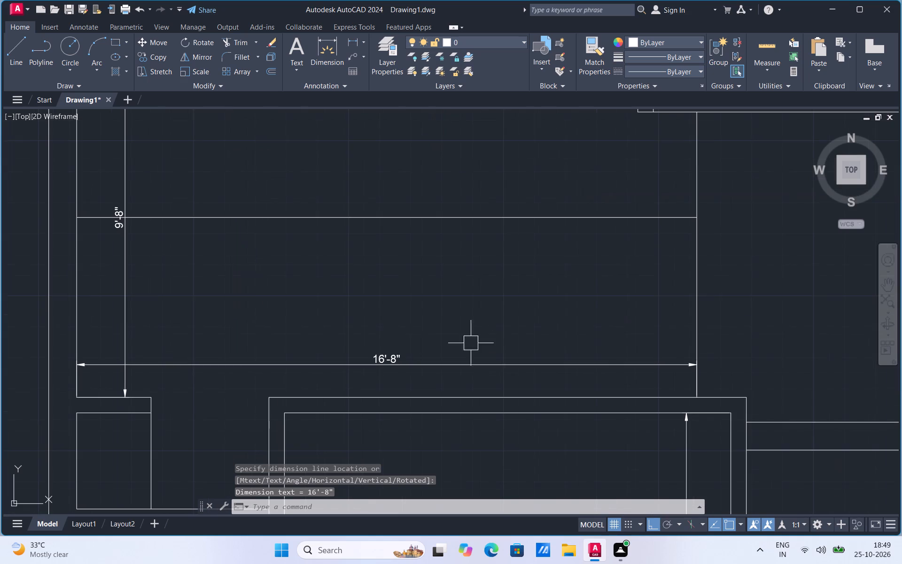
{"action": "scroll", "coordinate": [228, 384], "scroll_direction": "down", "scroll_amount": 1}
{"action": "left_click", "coordinate": [304, 276]}
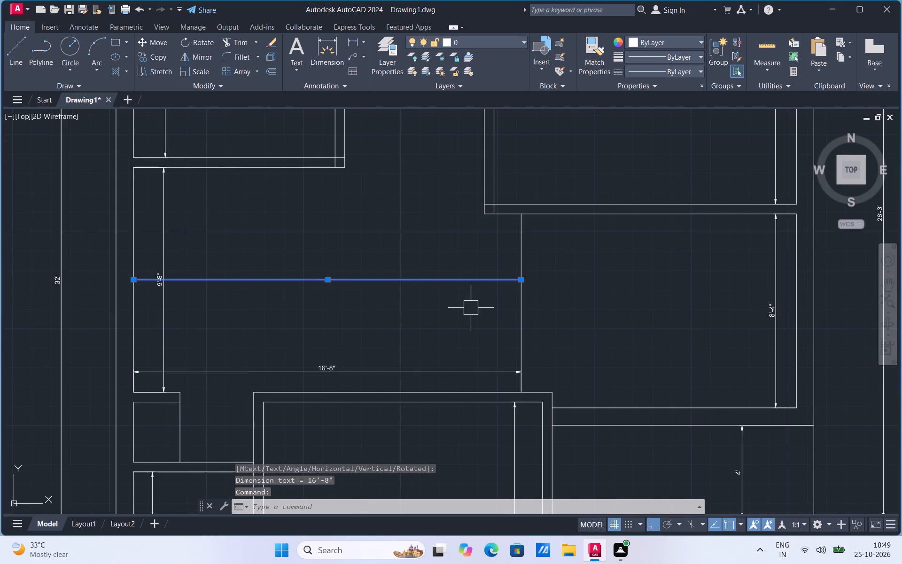
{"action": "key", "text": "Delete"}
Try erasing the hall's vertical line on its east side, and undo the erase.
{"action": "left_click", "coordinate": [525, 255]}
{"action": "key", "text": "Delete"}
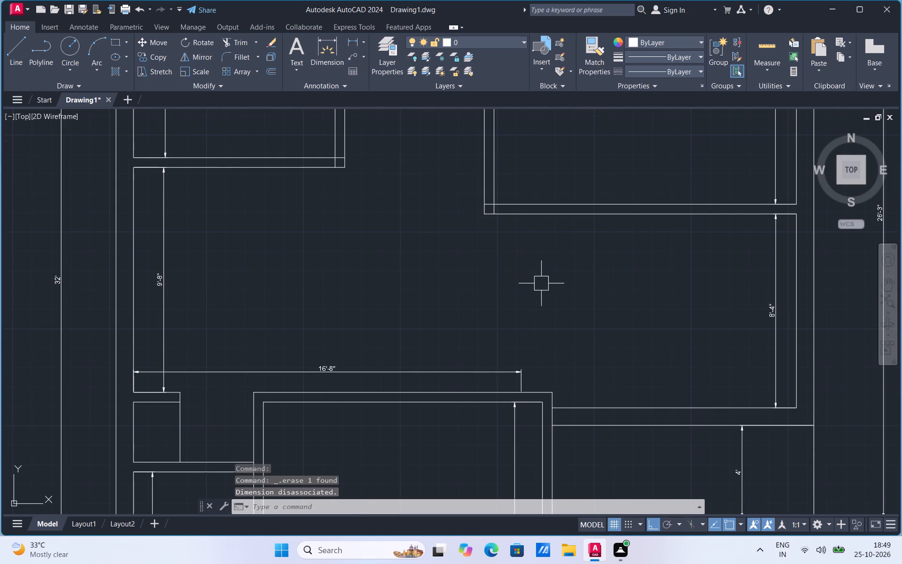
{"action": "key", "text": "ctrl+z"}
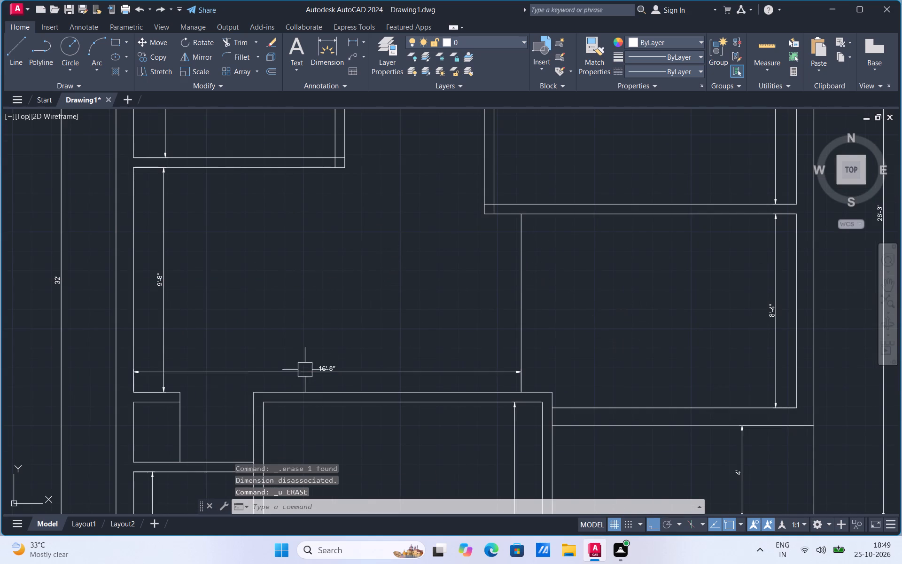
Extend the hall's vertical line down to the inner top wall of the 12' by 10' room.
{"action": "scroll", "coordinate": [302, 396], "scroll_direction": "down", "scroll_amount": 2}
{"action": "scroll", "coordinate": [354, 310], "scroll_direction": "up", "scroll_amount": 1}
{"action": "scroll", "coordinate": [402, 246], "scroll_direction": "down", "scroll_amount": 2}
{"action": "scroll", "coordinate": [387, 340], "scroll_direction": "up", "scroll_amount": 2}
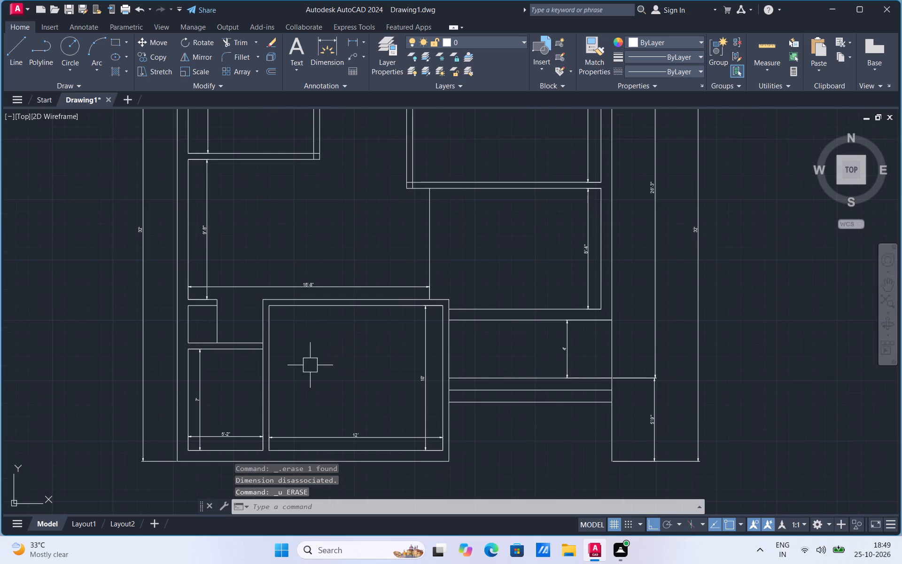
{"action": "scroll", "coordinate": [280, 277], "scroll_direction": "up", "scroll_amount": 1}
{"action": "scroll", "coordinate": [269, 388], "scroll_direction": "down", "scroll_amount": 1}
{"action": "scroll", "coordinate": [505, 248], "scroll_direction": "up", "scroll_amount": 2}
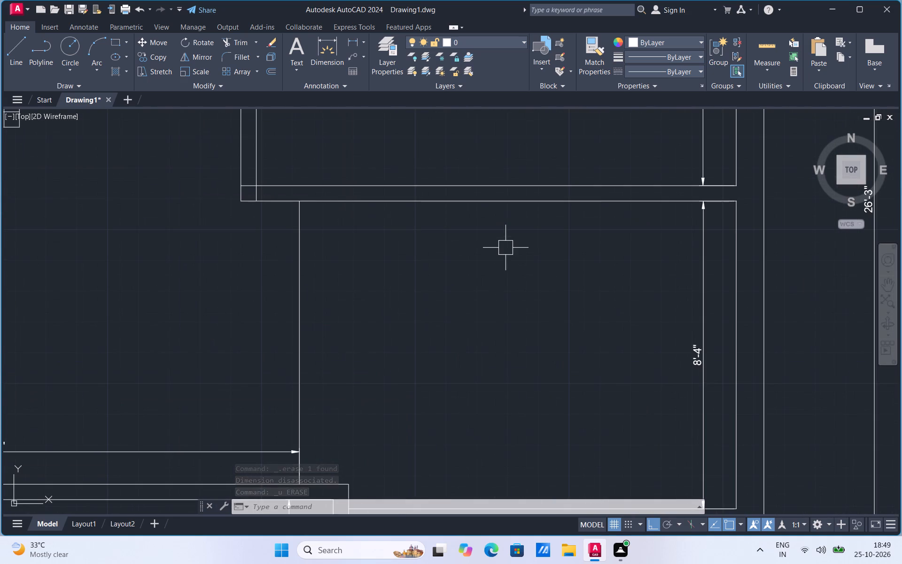
{"action": "scroll", "coordinate": [505, 248], "scroll_direction": "down", "scroll_amount": 1}
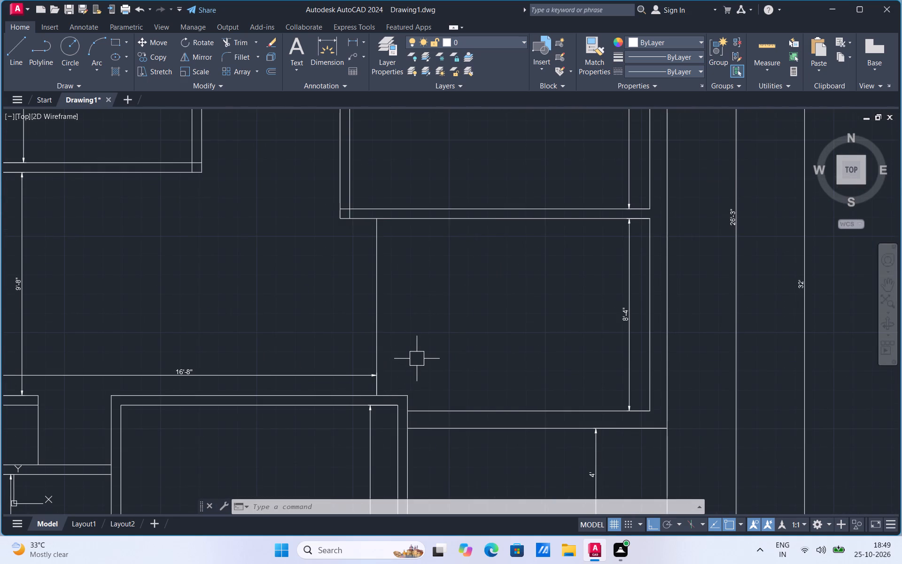
{"action": "type", "text": "ex"}
{"action": "left_click_drag", "start_coordinate": [462, 387], "coordinate": [457, 384]}
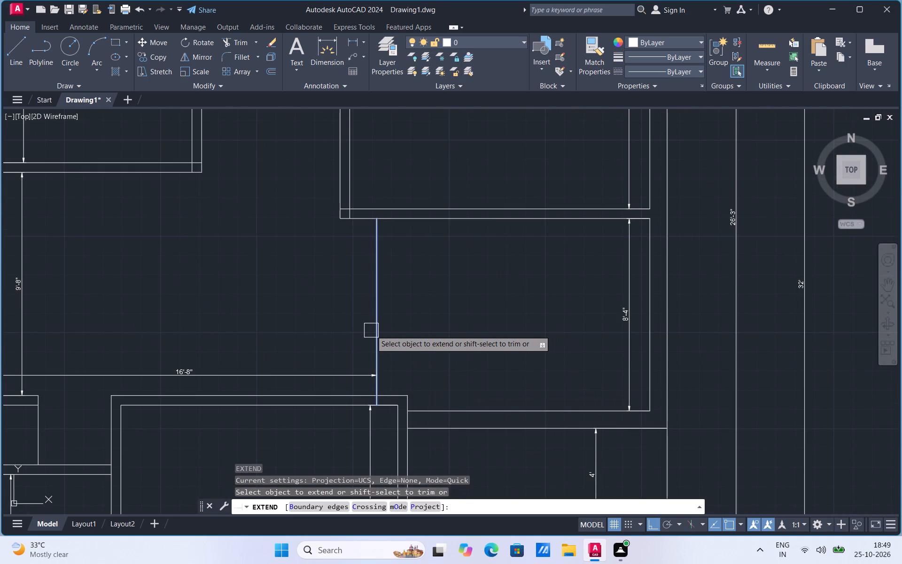
{"action": "left_click", "coordinate": [371, 330]}
{"action": "key", "text": "Escape"}
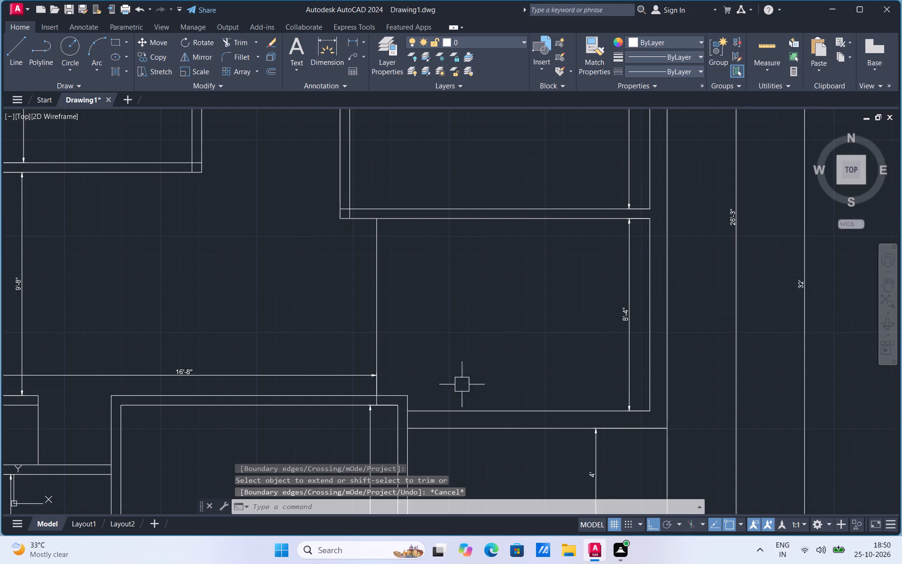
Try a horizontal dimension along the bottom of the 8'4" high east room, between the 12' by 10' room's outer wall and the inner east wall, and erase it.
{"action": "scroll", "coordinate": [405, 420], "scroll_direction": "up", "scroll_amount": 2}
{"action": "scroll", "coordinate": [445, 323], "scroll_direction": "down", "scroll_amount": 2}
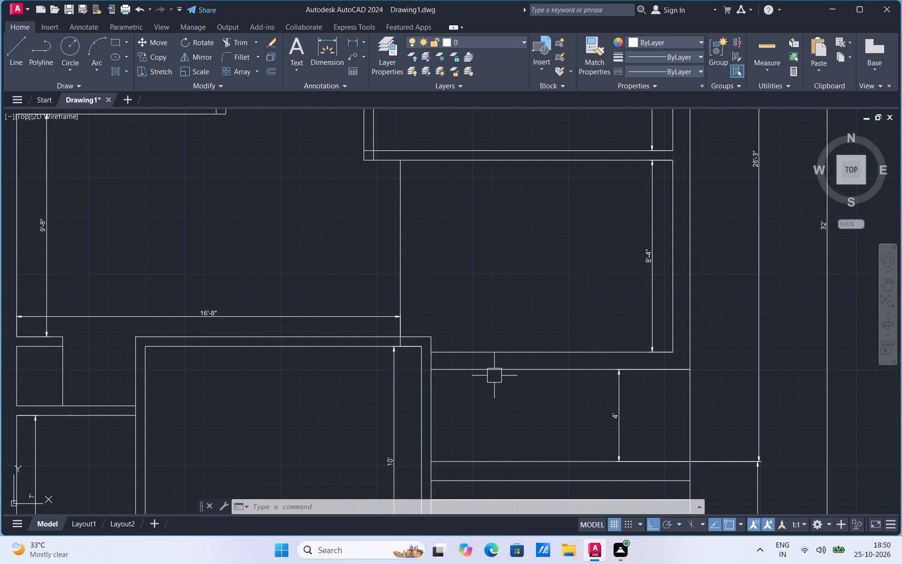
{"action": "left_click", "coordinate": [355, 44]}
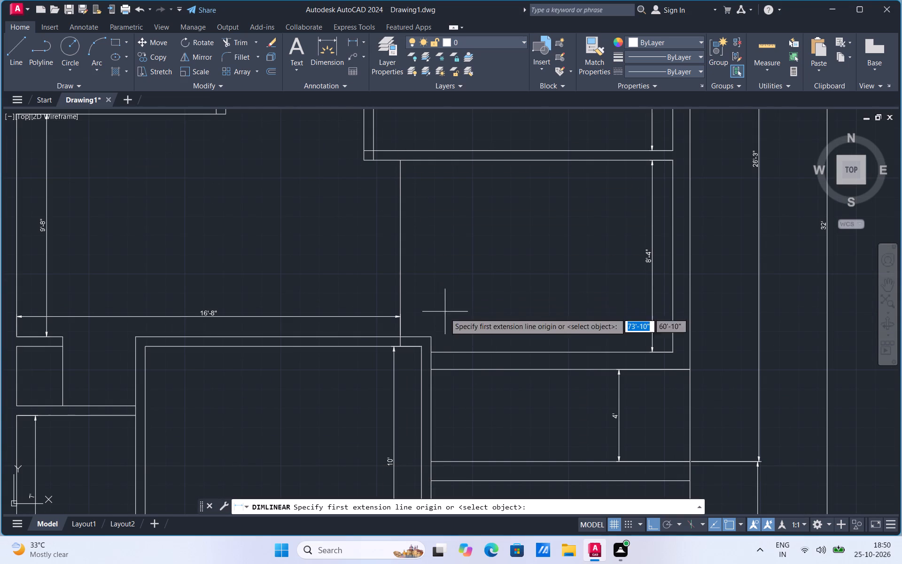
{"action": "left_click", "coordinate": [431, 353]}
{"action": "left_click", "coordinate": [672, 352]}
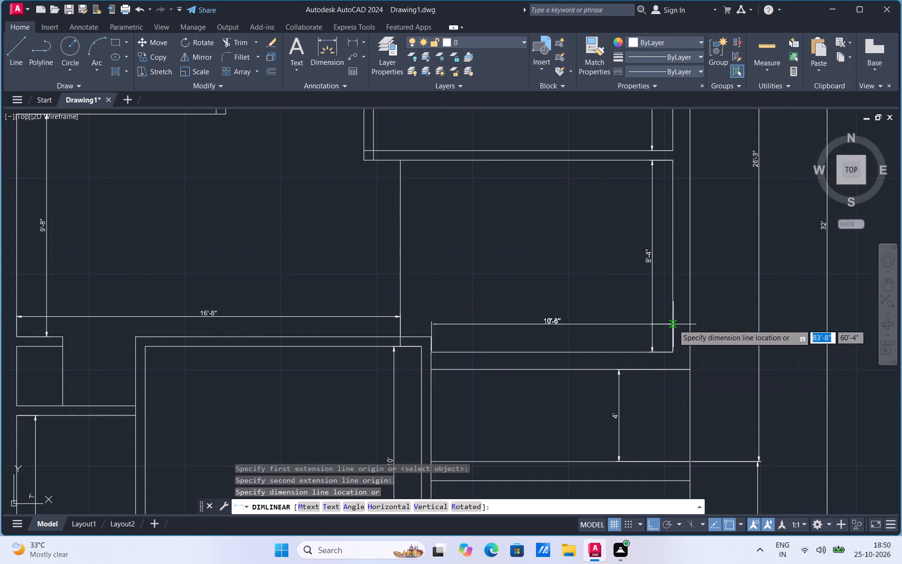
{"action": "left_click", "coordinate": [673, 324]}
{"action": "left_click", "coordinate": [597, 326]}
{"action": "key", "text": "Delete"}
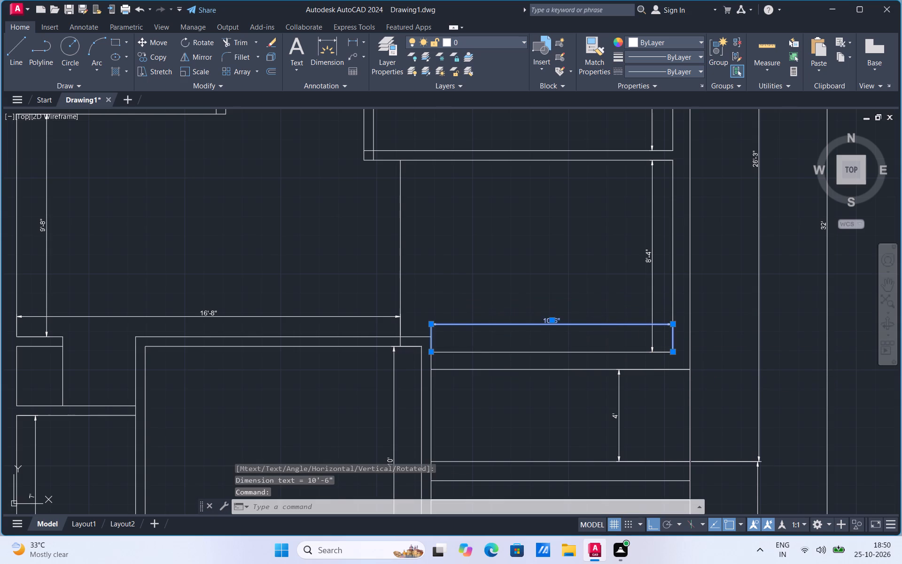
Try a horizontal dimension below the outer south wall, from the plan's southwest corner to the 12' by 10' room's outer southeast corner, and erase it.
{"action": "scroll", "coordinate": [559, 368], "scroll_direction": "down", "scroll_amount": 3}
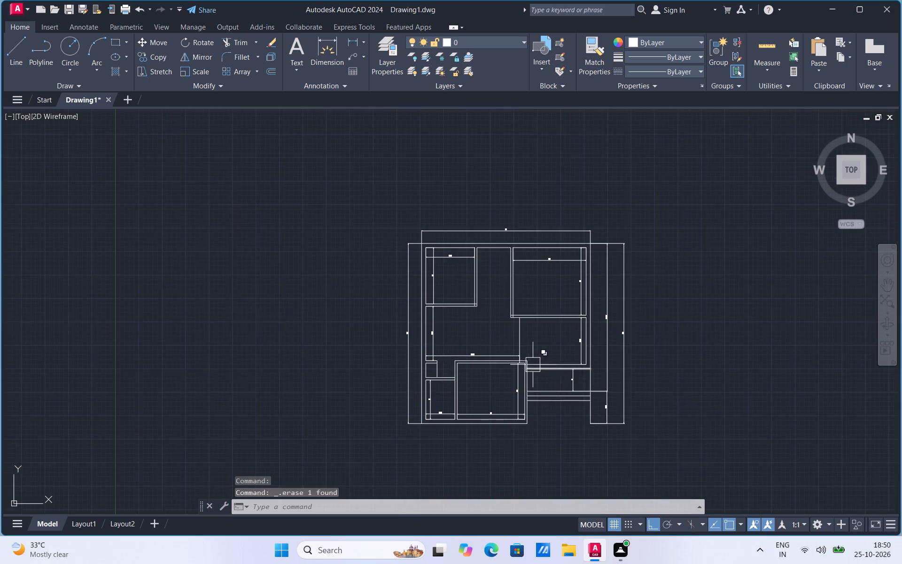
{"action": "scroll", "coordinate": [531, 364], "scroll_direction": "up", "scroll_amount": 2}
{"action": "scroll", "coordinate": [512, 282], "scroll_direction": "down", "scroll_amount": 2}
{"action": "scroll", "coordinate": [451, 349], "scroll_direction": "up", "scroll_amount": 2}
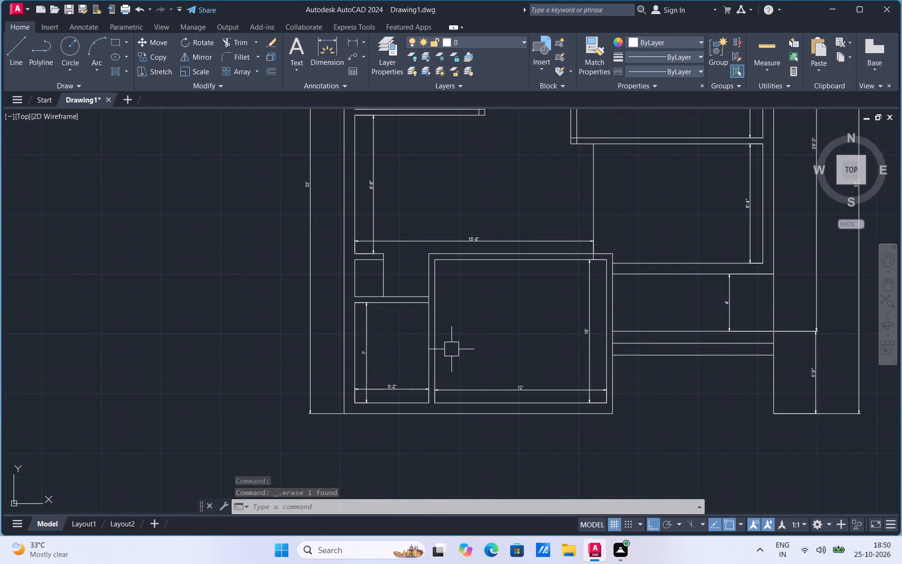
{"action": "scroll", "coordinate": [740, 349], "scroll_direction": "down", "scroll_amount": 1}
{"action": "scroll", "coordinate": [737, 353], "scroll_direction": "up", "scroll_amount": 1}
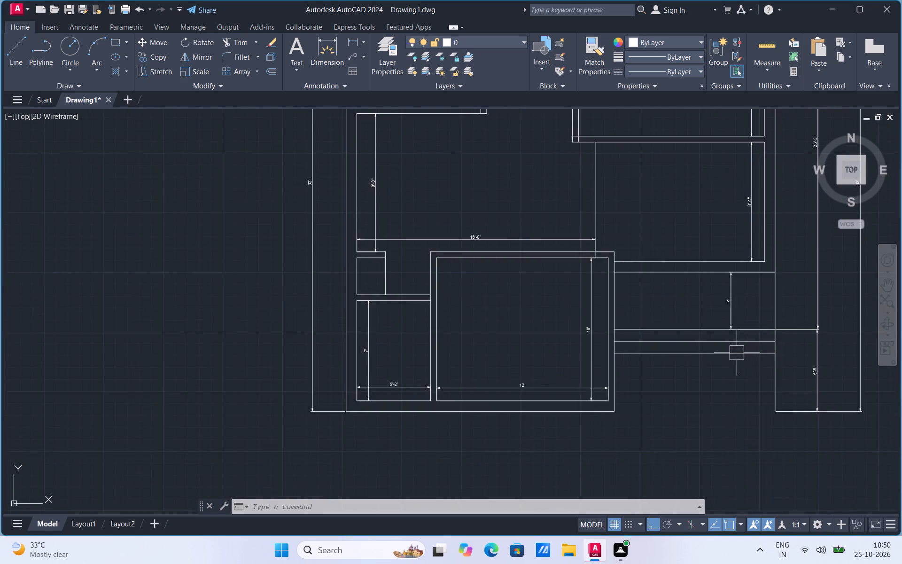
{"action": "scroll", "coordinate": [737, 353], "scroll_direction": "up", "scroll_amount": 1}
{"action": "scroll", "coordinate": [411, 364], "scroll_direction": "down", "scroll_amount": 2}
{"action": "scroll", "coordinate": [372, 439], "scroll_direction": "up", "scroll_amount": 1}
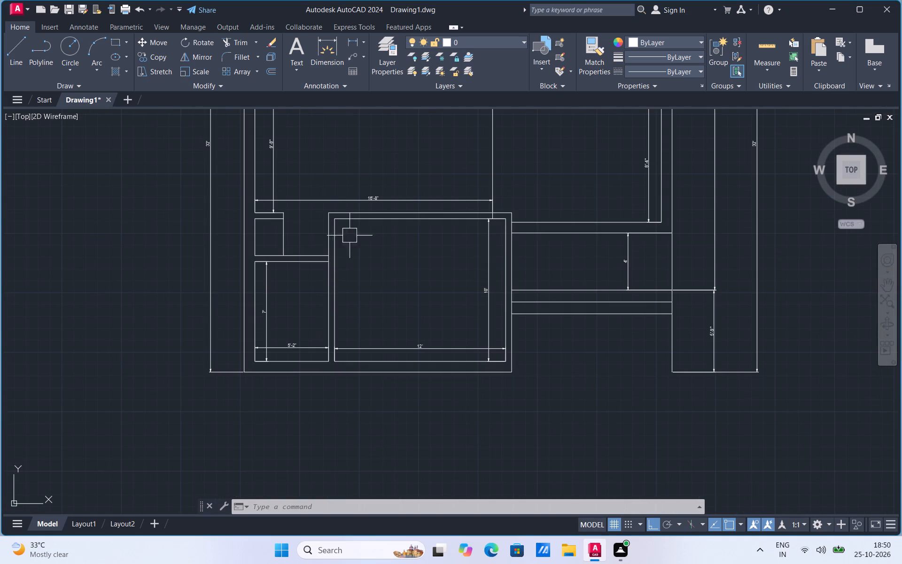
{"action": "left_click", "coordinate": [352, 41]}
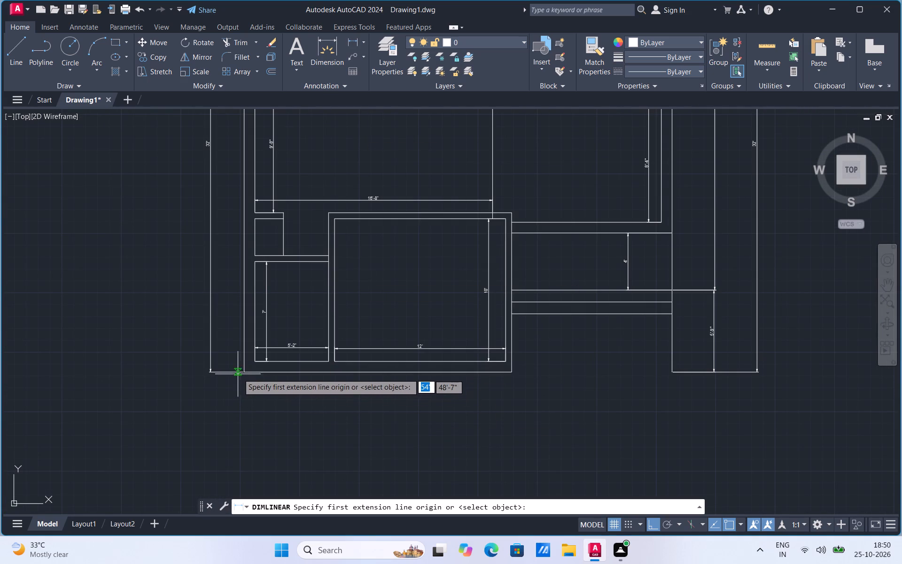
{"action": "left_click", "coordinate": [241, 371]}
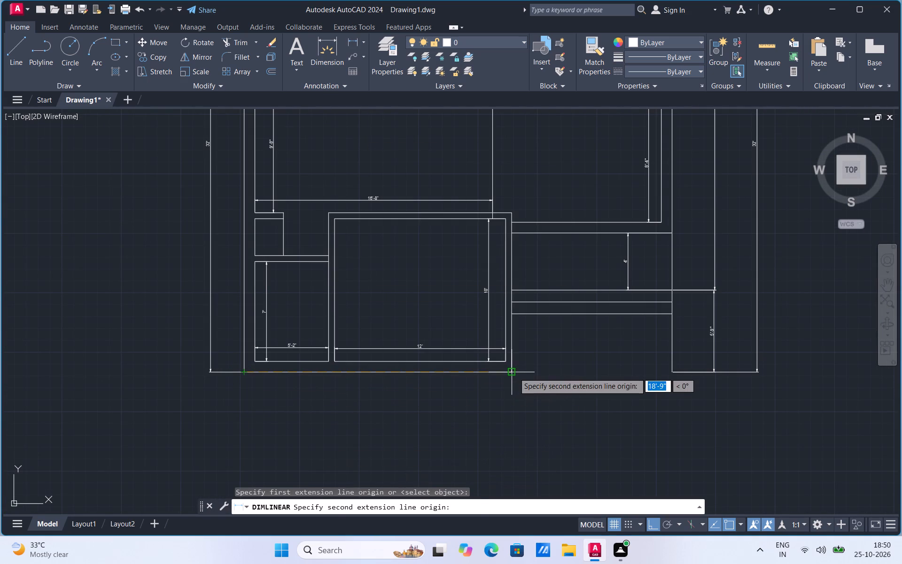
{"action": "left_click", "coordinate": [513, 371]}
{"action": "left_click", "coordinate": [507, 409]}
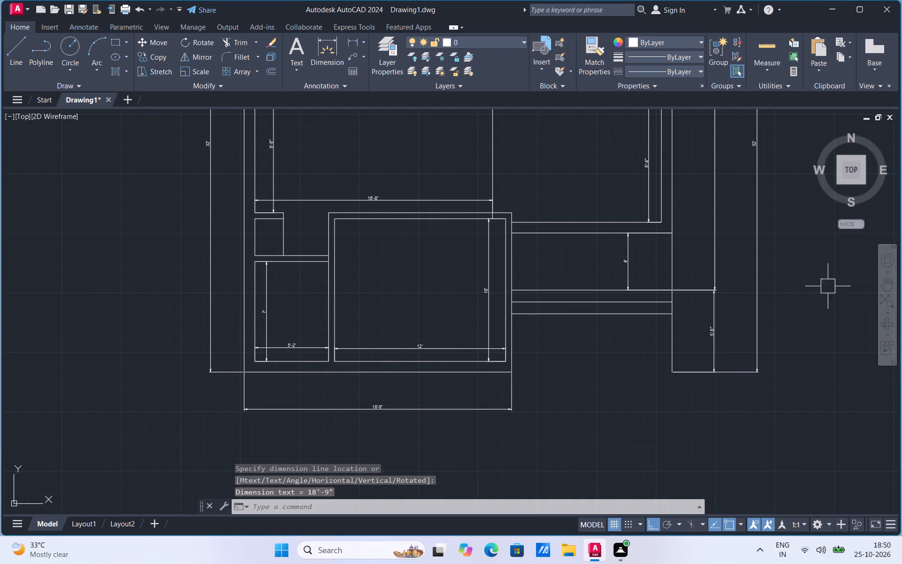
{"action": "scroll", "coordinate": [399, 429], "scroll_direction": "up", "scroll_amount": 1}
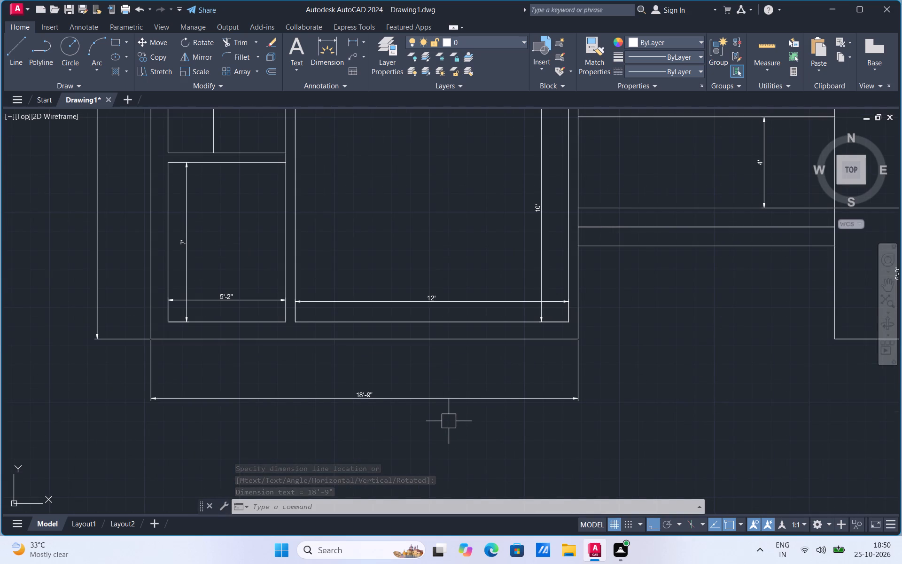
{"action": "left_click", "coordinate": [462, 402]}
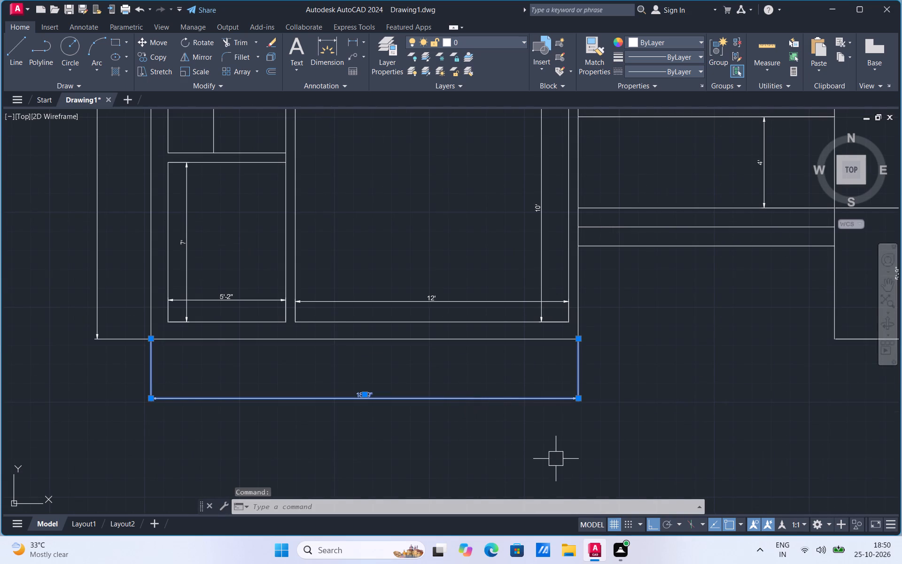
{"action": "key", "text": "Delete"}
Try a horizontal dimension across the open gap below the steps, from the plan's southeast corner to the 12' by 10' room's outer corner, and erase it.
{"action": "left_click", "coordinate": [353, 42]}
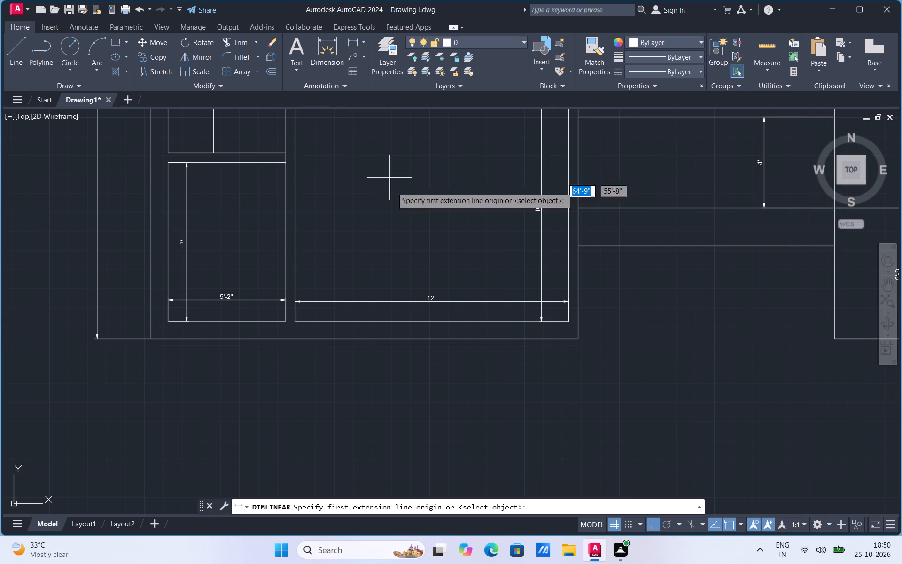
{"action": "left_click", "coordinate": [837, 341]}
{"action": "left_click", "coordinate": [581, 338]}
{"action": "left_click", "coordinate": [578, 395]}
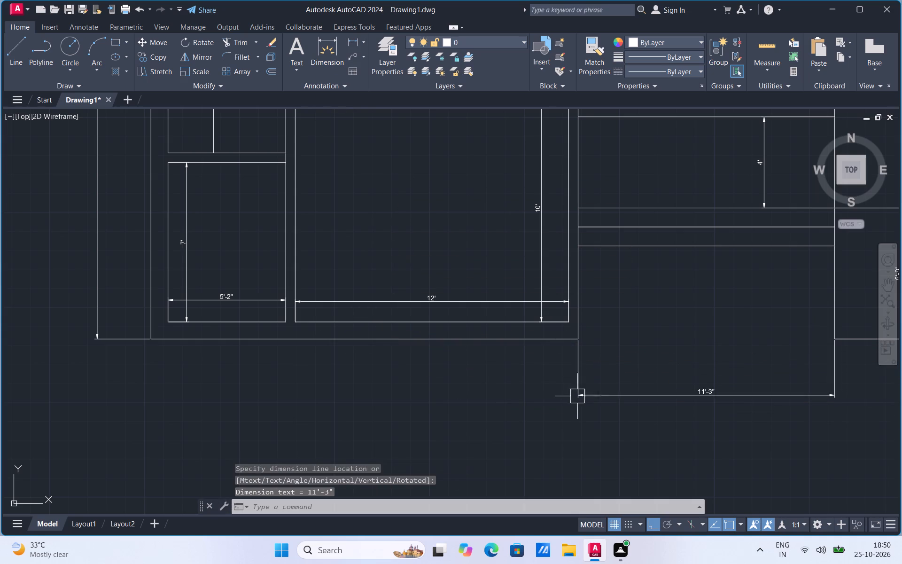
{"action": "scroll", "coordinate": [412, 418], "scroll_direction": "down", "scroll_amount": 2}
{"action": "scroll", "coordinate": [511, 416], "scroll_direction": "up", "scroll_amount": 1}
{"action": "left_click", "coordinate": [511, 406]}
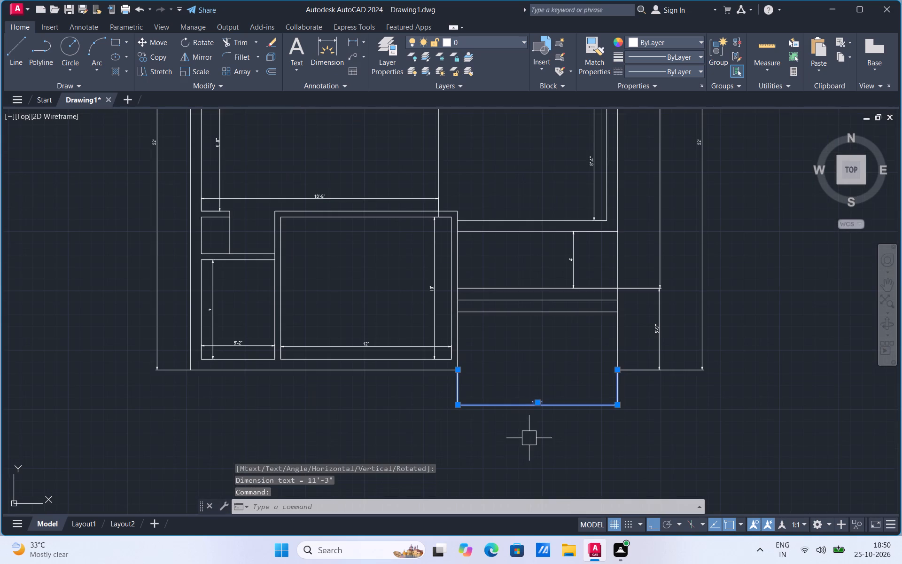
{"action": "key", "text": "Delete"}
Draw a 9" by 9" square column in the open area just southeast of the 12' by 10' room.
{"action": "scroll", "coordinate": [436, 359], "scroll_direction": "up", "scroll_amount": 2}
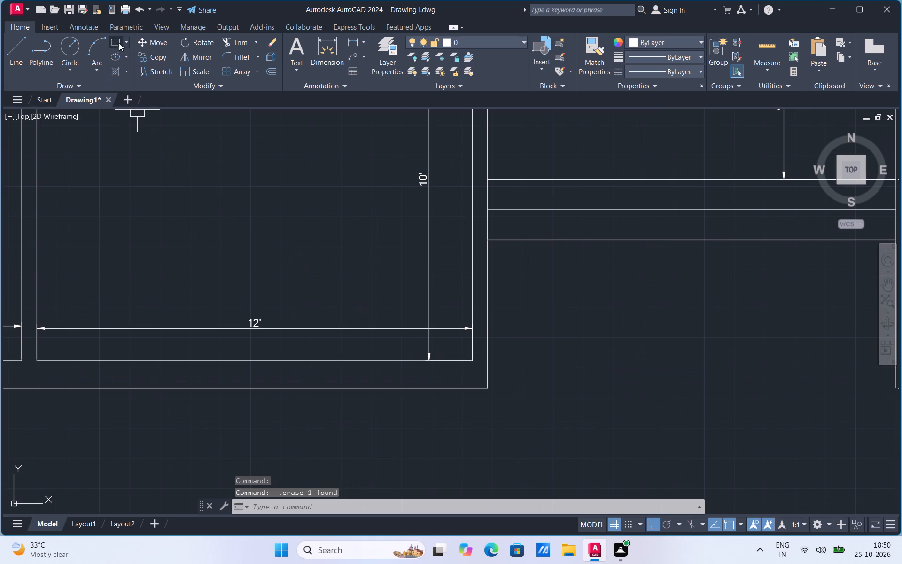
{"action": "left_click", "coordinate": [123, 43]}
{"action": "left_click", "coordinate": [126, 60]}
{"action": "left_click", "coordinate": [544, 418]}
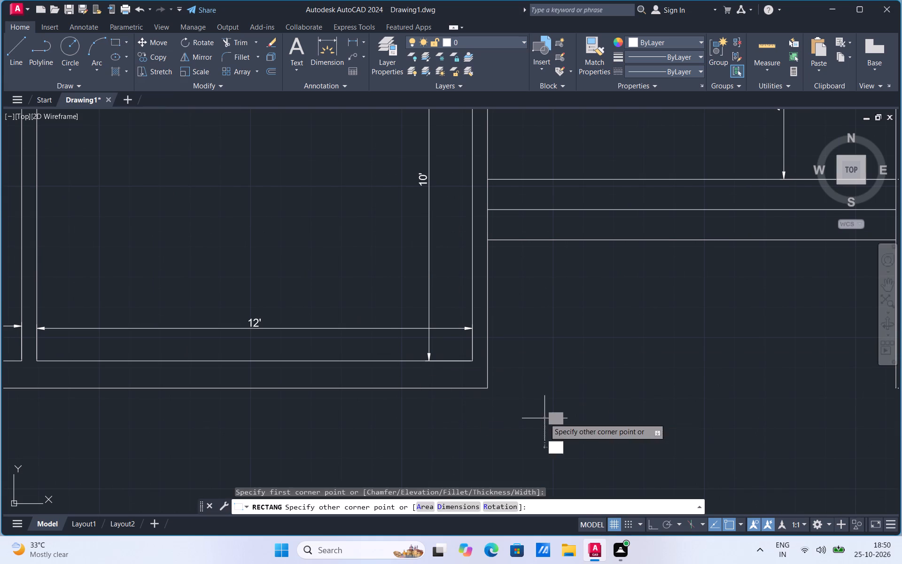
{"action": "key", "text": "9"}
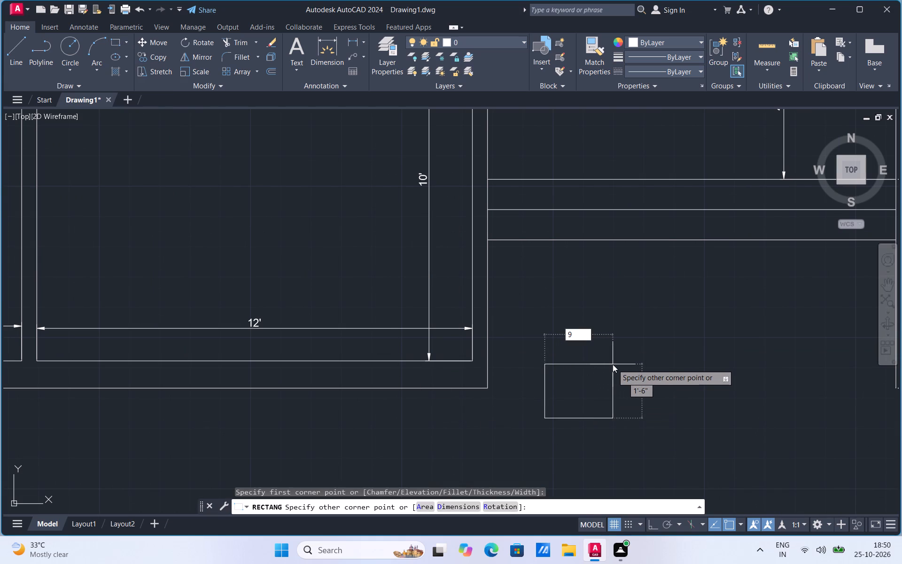
{"action": "type", "text": ",9"}
{"action": "key", "text": "Return"}
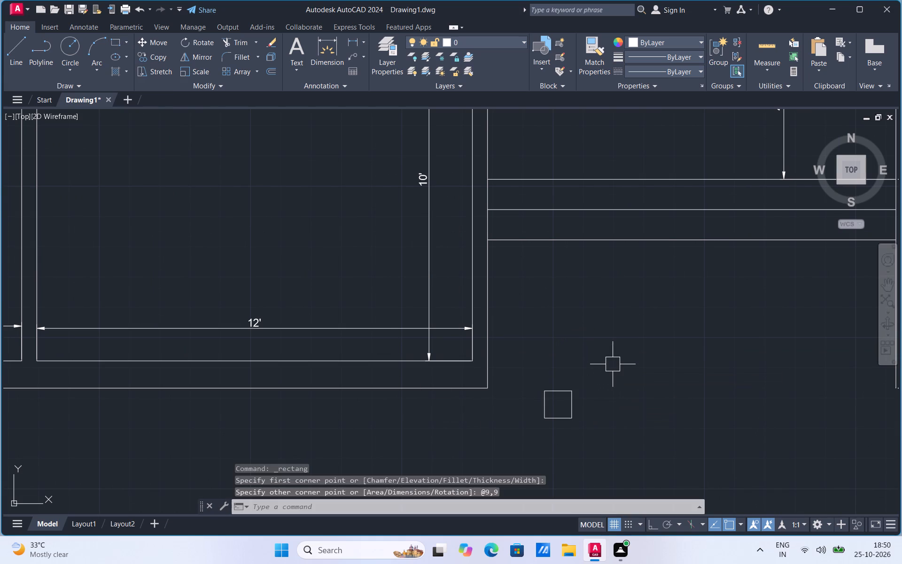
Move the 9" square by its bottom-right corner onto the 12' by 10' room's outer southeast corner.
{"action": "left_click", "coordinate": [571, 390]}
{"action": "right_click", "coordinate": [571, 391]}
{"action": "left_click", "coordinate": [601, 188]}
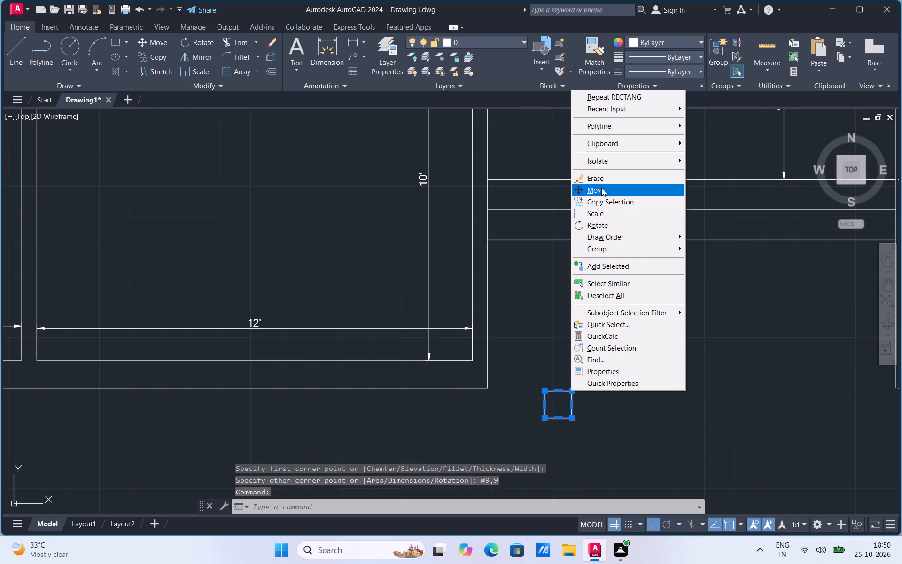
{"action": "left_click", "coordinate": [570, 419]}
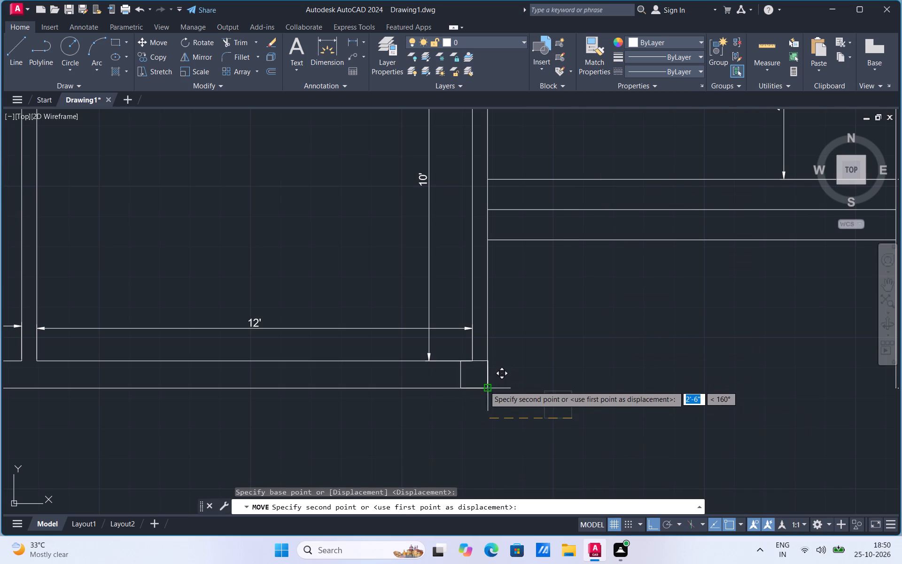
{"action": "left_click", "coordinate": [484, 386]}
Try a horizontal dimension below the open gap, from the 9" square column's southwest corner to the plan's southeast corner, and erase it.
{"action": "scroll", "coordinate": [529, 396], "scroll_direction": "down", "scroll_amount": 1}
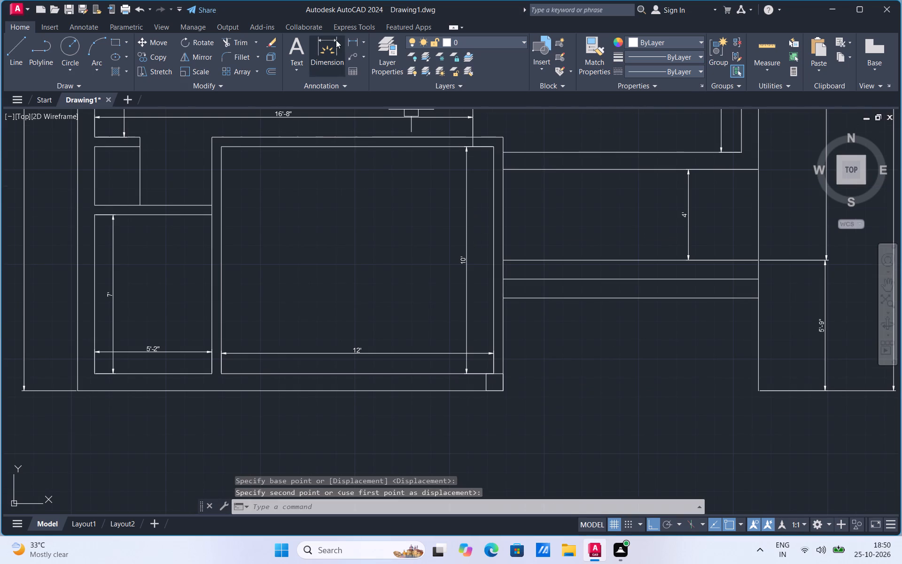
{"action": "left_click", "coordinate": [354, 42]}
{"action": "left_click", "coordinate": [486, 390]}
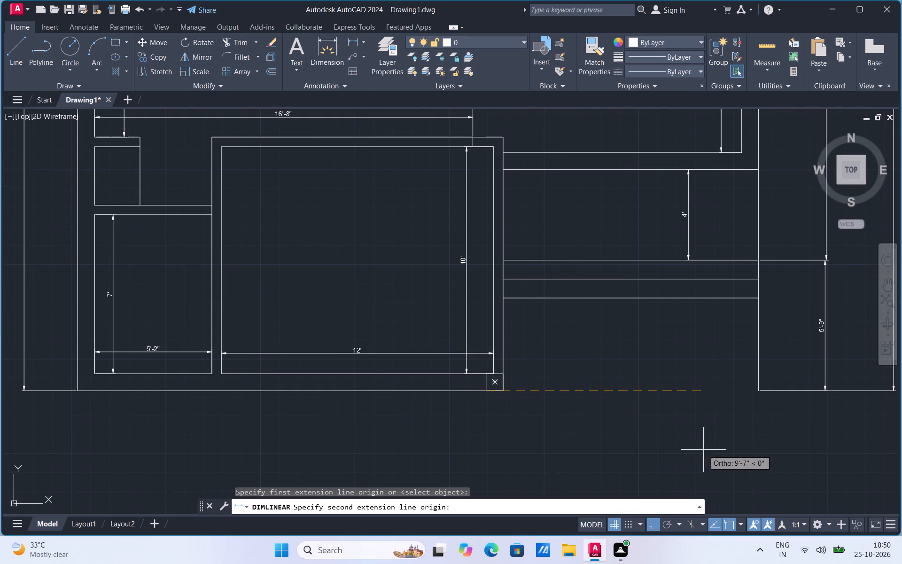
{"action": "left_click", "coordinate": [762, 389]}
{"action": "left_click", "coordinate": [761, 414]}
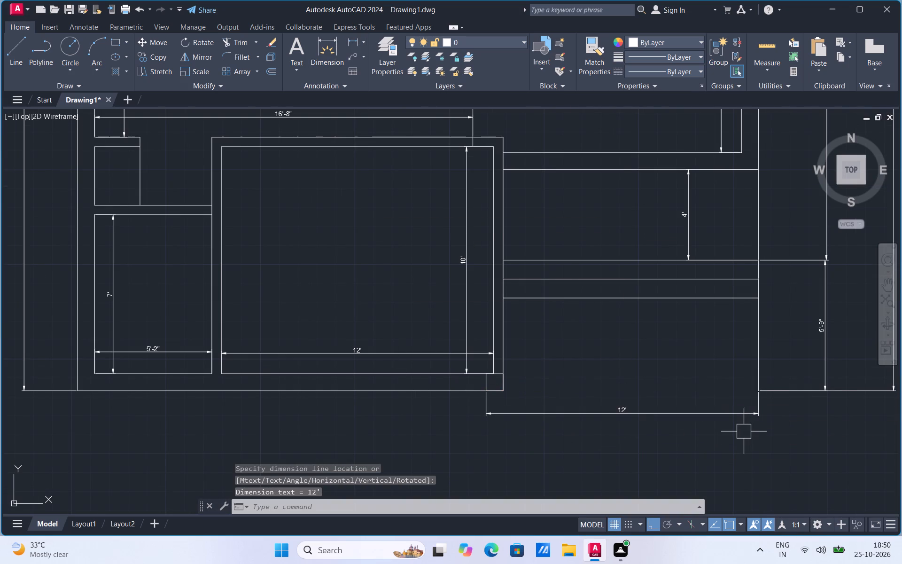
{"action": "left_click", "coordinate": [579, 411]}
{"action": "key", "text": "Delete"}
Erase the 9" square column at the 12' by 10' room's outer southeast corner.
{"action": "scroll", "coordinate": [490, 380], "scroll_direction": "up", "scroll_amount": 1}
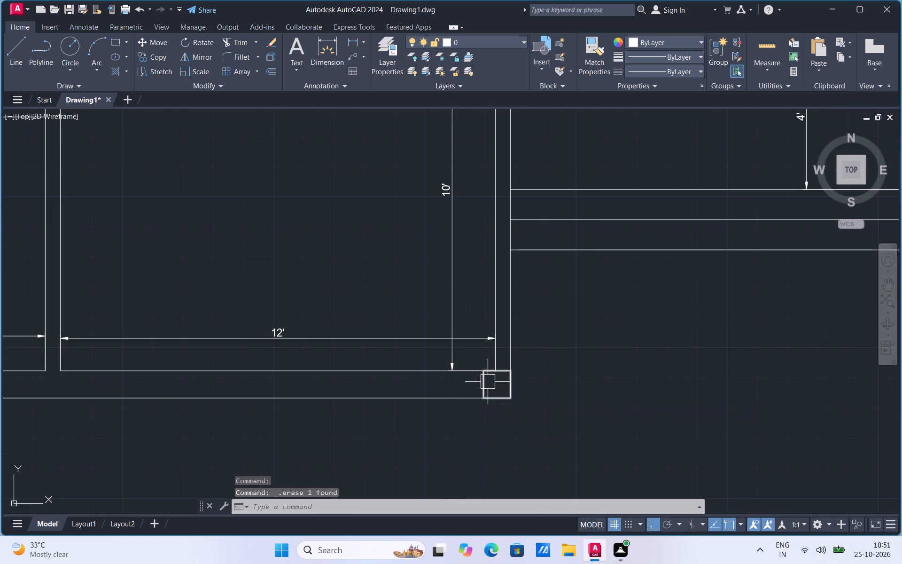
{"action": "left_click", "coordinate": [487, 383]}
{"action": "key", "text": "Delete"}
Examine the floor plan around the southeast steps, the 8'-4" deep room and the central hall.
{"action": "scroll", "coordinate": [457, 432], "scroll_direction": "down", "scroll_amount": 2}
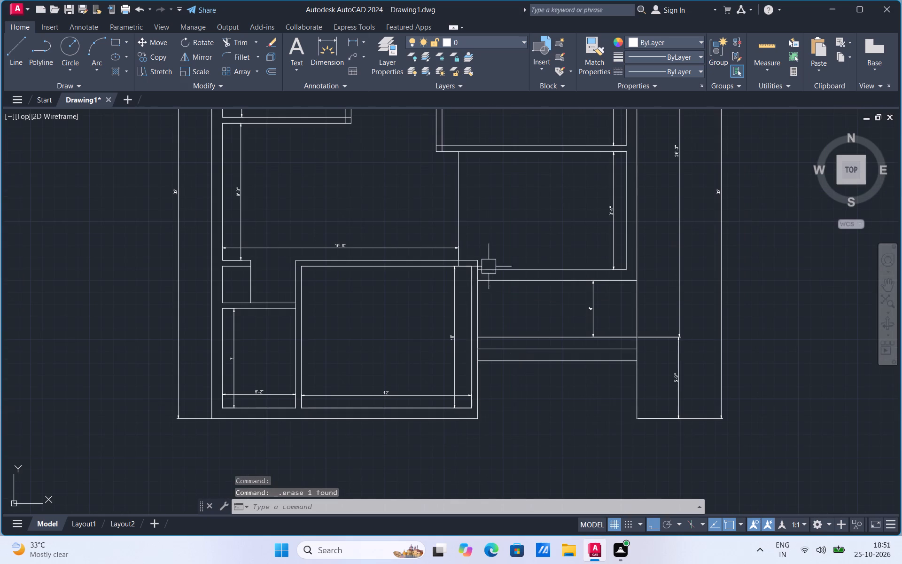
{"action": "scroll", "coordinate": [485, 252], "scroll_direction": "up", "scroll_amount": 1}
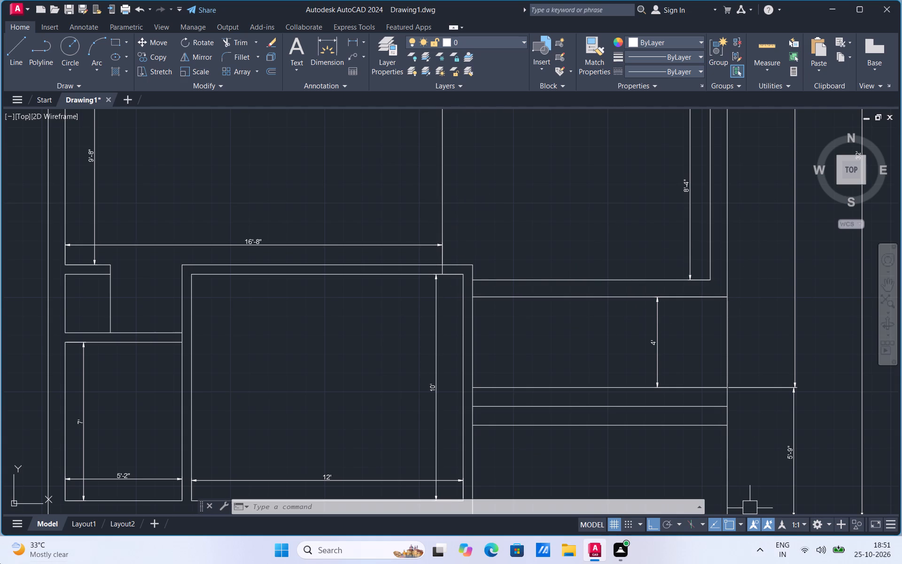
{"action": "scroll", "coordinate": [577, 312], "scroll_direction": "down", "scroll_amount": 1}
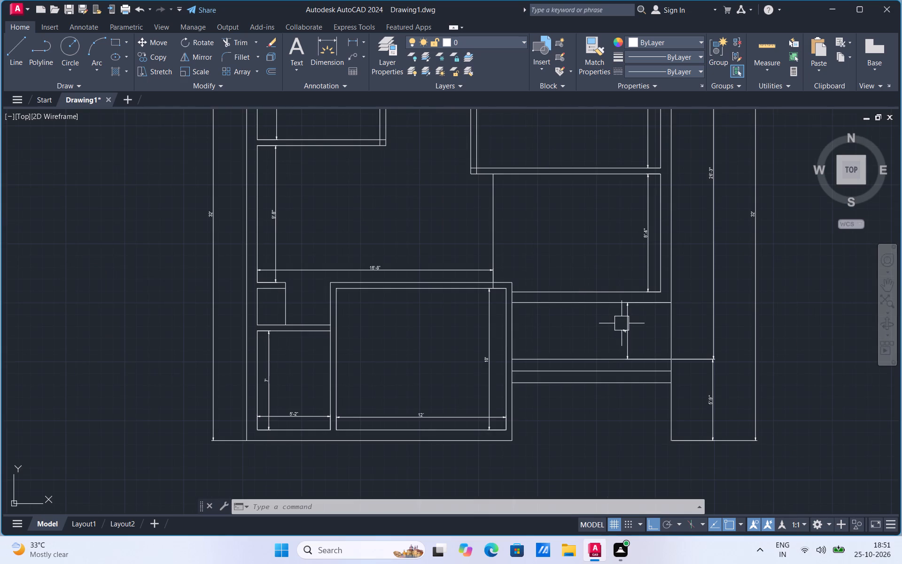
{"action": "scroll", "coordinate": [622, 324], "scroll_direction": "up", "scroll_amount": 2}
{"action": "scroll", "coordinate": [583, 372], "scroll_direction": "down", "scroll_amount": 2}
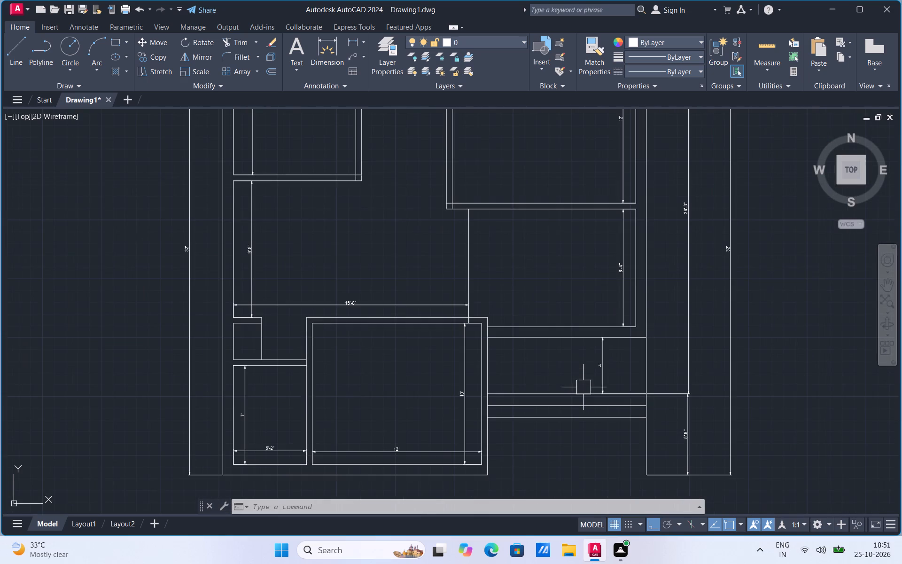
{"action": "scroll", "coordinate": [575, 269], "scroll_direction": "up", "scroll_amount": 1}
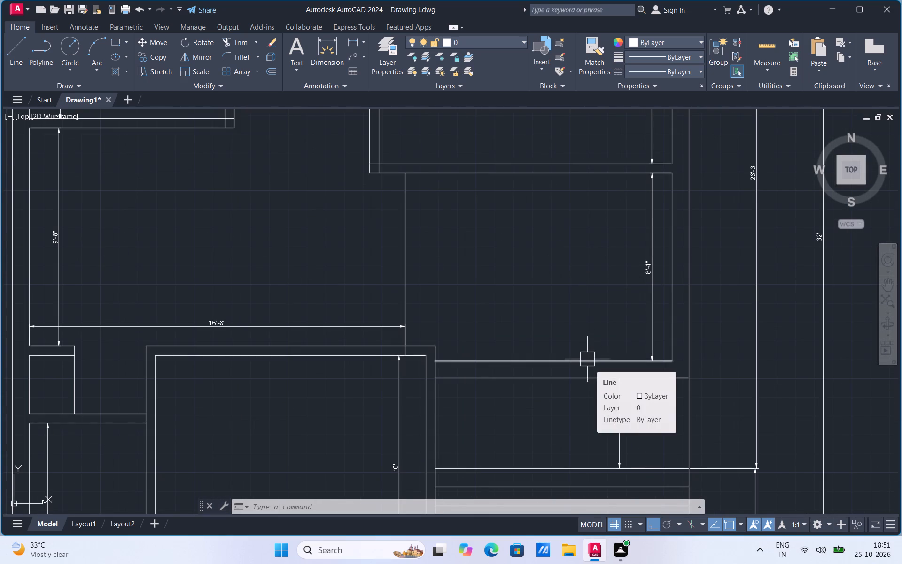
{"action": "scroll", "coordinate": [559, 381], "scroll_direction": "down", "scroll_amount": 2}
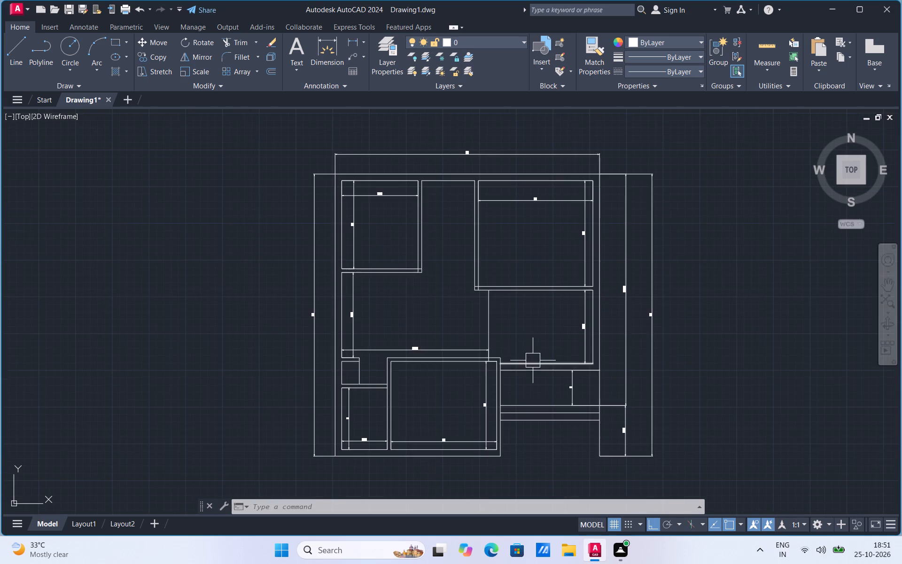
{"action": "scroll", "coordinate": [482, 309], "scroll_direction": "up", "scroll_amount": 1}
{"action": "scroll", "coordinate": [359, 356], "scroll_direction": "up", "scroll_amount": 1}
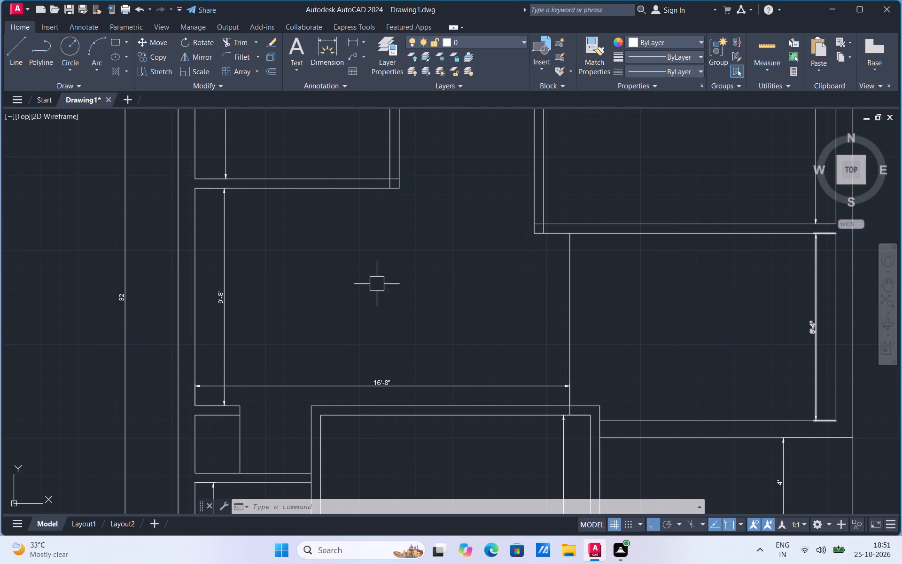
{"action": "scroll", "coordinate": [393, 359], "scroll_direction": "down", "scroll_amount": 1}
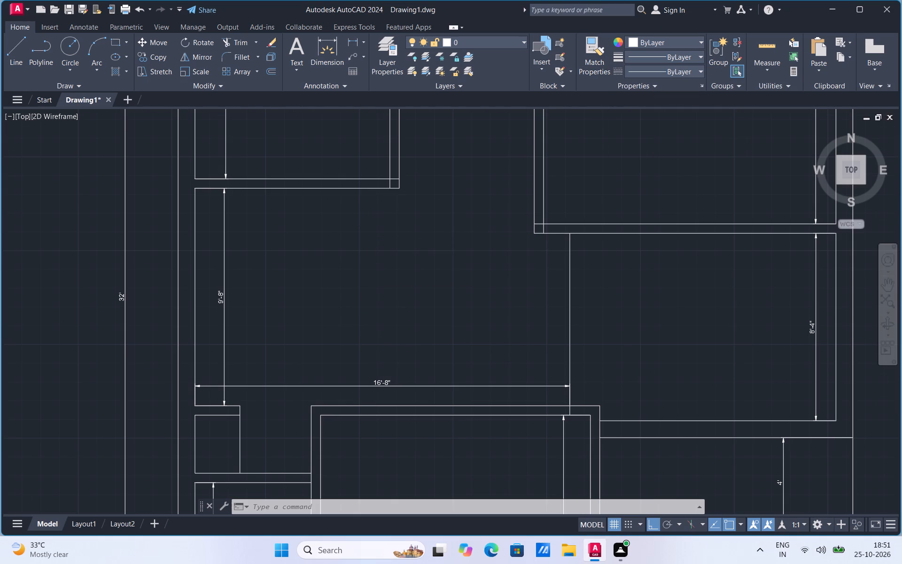
{"action": "scroll", "coordinate": [391, 348], "scroll_direction": "down", "scroll_amount": 2}
Extend the 8'-8" by 10' room's inner east wall line north to the plan's outer north wall line.
{"action": "scroll", "coordinate": [383, 256], "scroll_direction": "up", "scroll_amount": 4}
{"action": "type", "text": "ex"}
{"action": "left_click", "coordinate": [484, 371]}
{"action": "left_click", "coordinate": [416, 374]}
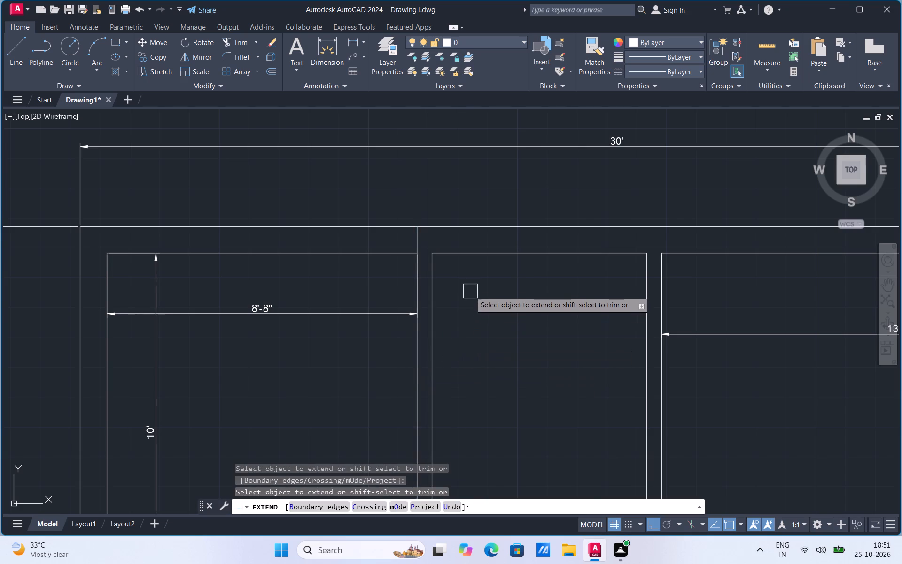
{"action": "scroll", "coordinate": [470, 287], "scroll_direction": "down", "scroll_amount": 1}
{"action": "key", "text": "Escape"}
Add a horizontal dimension for the width of the north bay between the 8'-8" and 13' wide rooms.
{"action": "scroll", "coordinate": [494, 229], "scroll_direction": "down", "scroll_amount": 2}
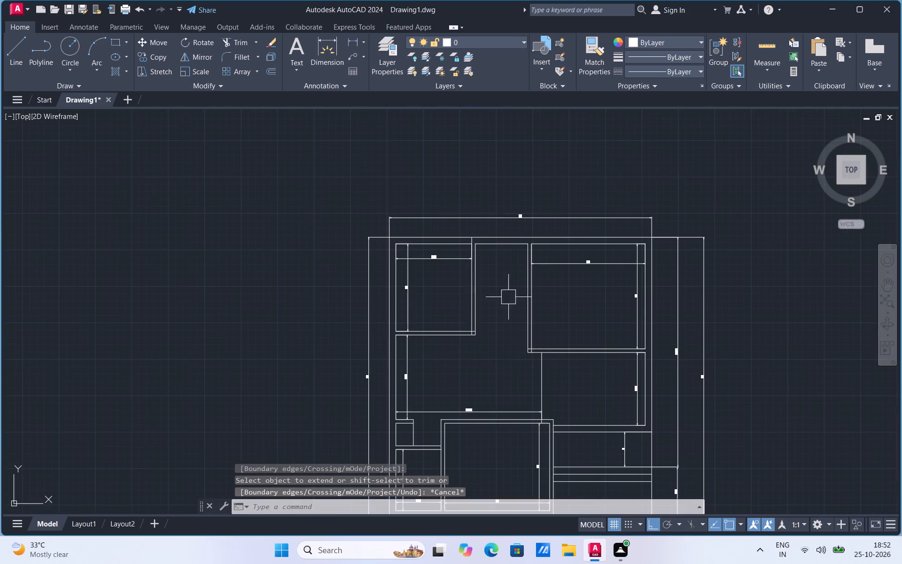
{"action": "scroll", "coordinate": [508, 298], "scroll_direction": "up", "scroll_amount": 1}
{"action": "left_click", "coordinate": [353, 44]}
{"action": "scroll", "coordinate": [489, 212], "scroll_direction": "up", "scroll_amount": 1}
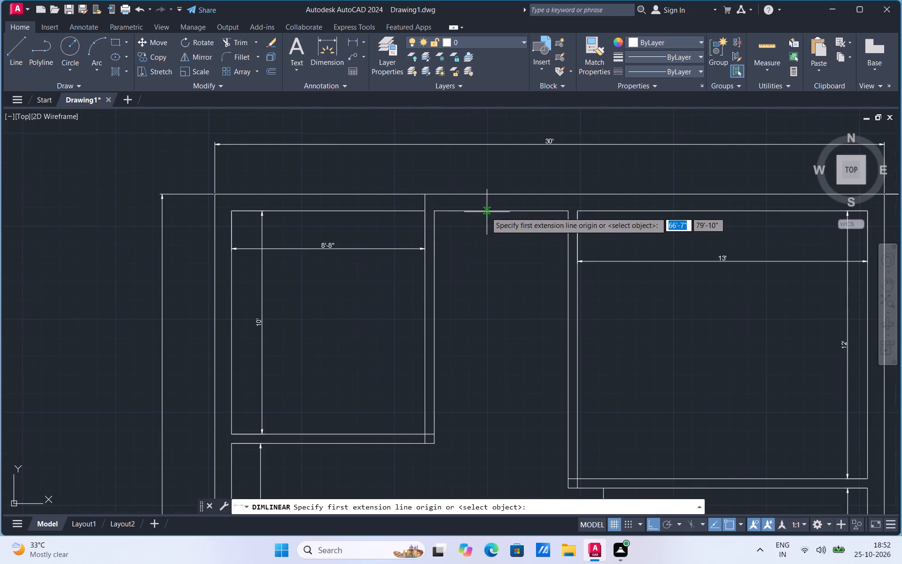
{"action": "left_click", "coordinate": [435, 212]}
{"action": "left_click", "coordinate": [565, 211]}
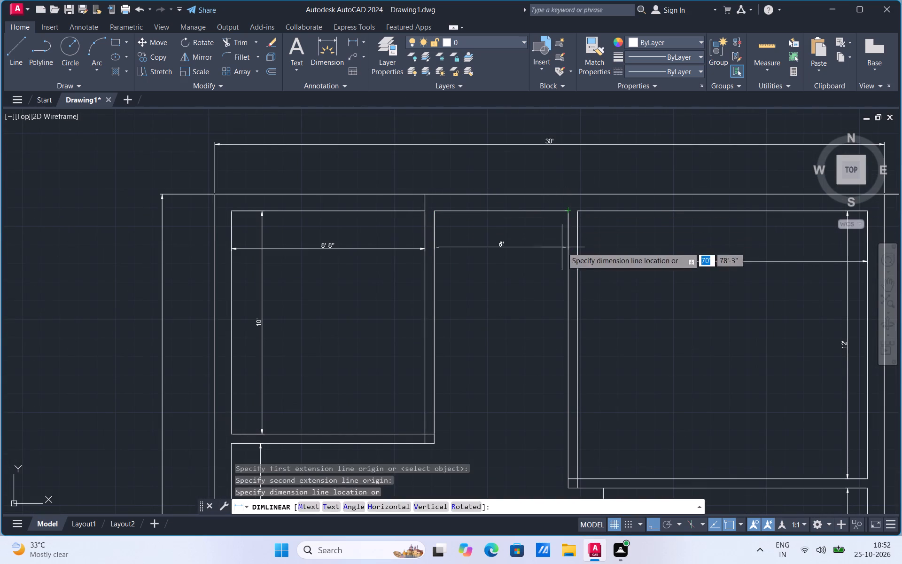
{"action": "left_click", "coordinate": [562, 247]}
Copy the 6' wide bay's north wall line 3' south.
{"action": "scroll", "coordinate": [551, 254], "scroll_direction": "up", "scroll_amount": 1}
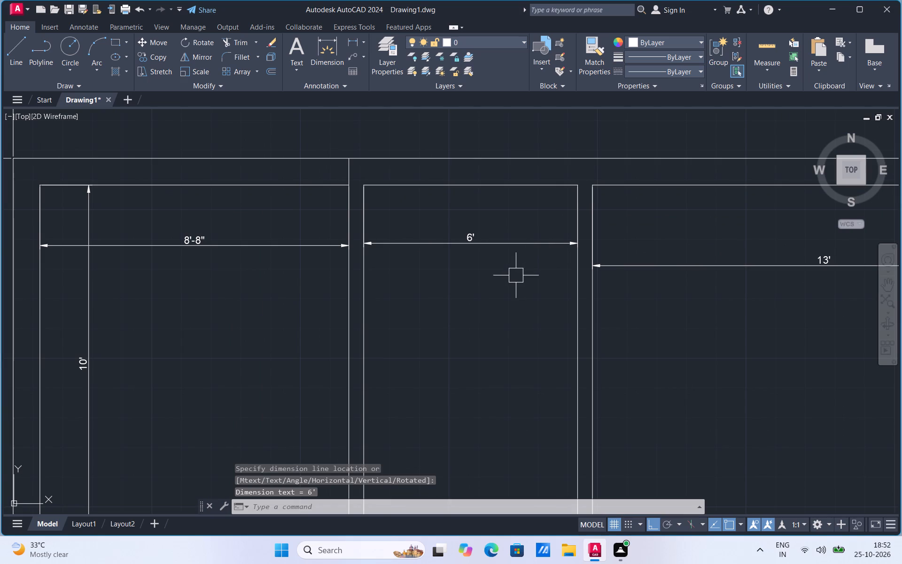
{"action": "left_click", "coordinate": [8, 58]}
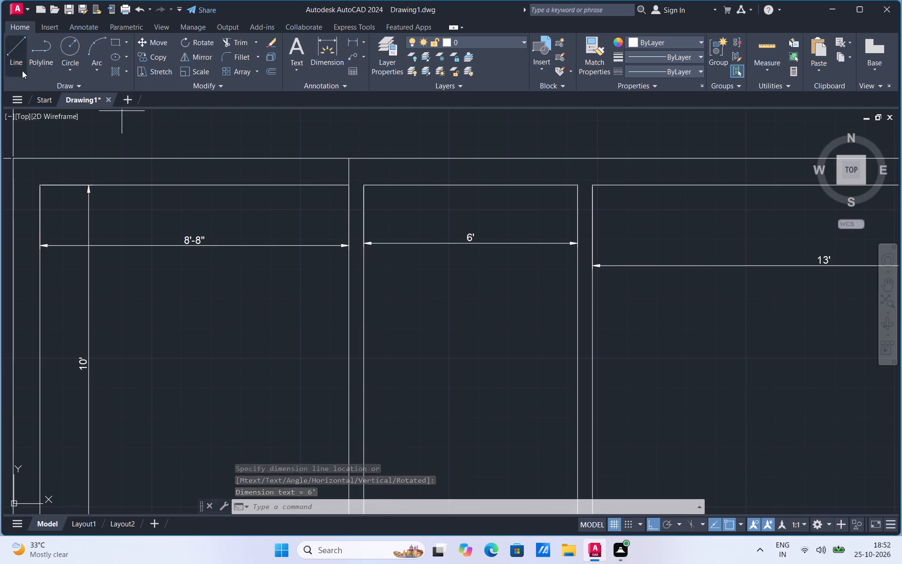
{"action": "key", "text": "Escape"}
{"action": "left_click", "coordinate": [476, 186]}
{"action": "right_click", "coordinate": [476, 186]}
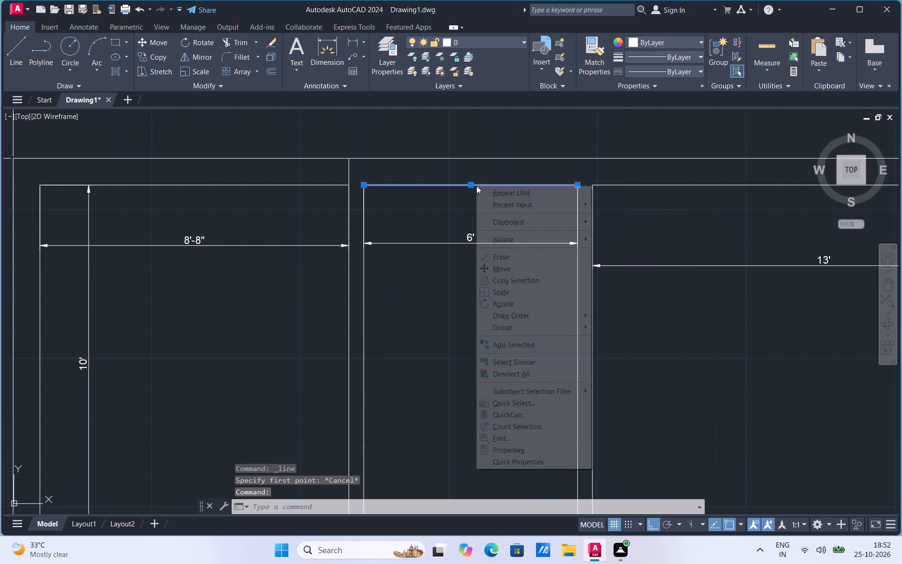
{"action": "left_click", "coordinate": [512, 281]}
{"action": "left_click", "coordinate": [578, 185]}
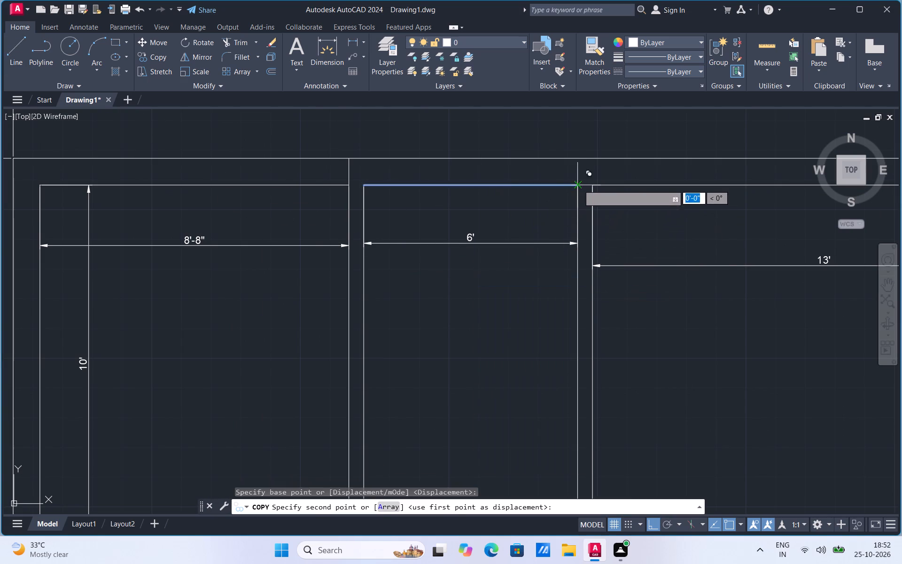
{"action": "type", "text": "3'"}
{"action": "key", "text": "Return"}
{"action": "key", "text": "Escape"}
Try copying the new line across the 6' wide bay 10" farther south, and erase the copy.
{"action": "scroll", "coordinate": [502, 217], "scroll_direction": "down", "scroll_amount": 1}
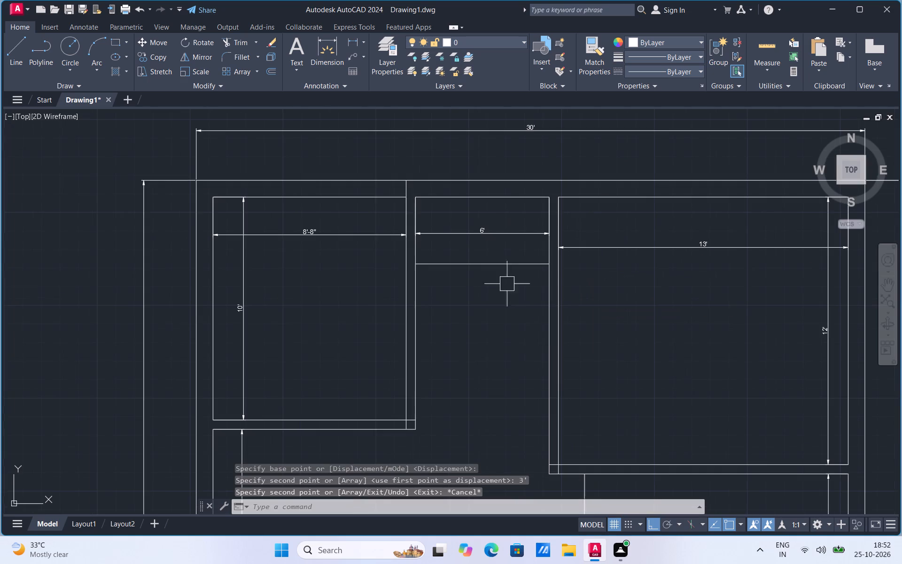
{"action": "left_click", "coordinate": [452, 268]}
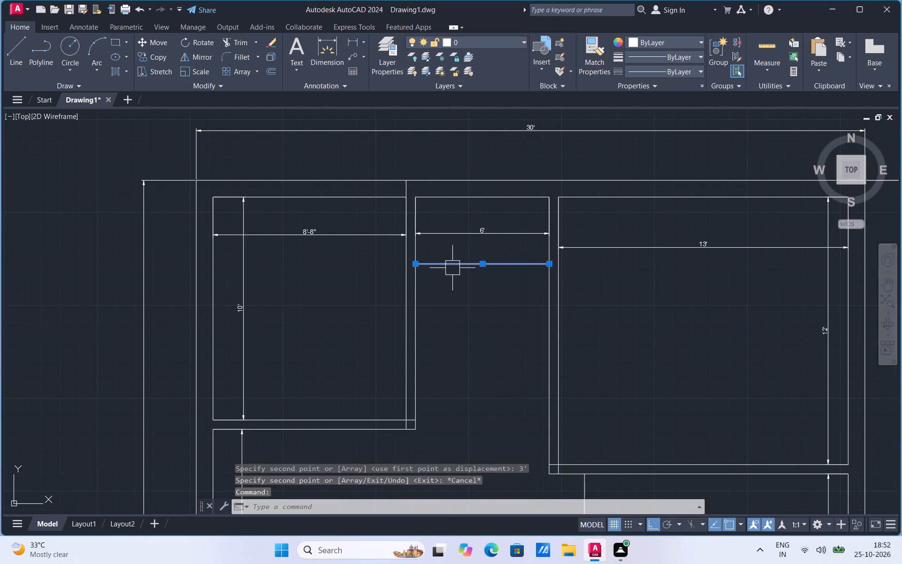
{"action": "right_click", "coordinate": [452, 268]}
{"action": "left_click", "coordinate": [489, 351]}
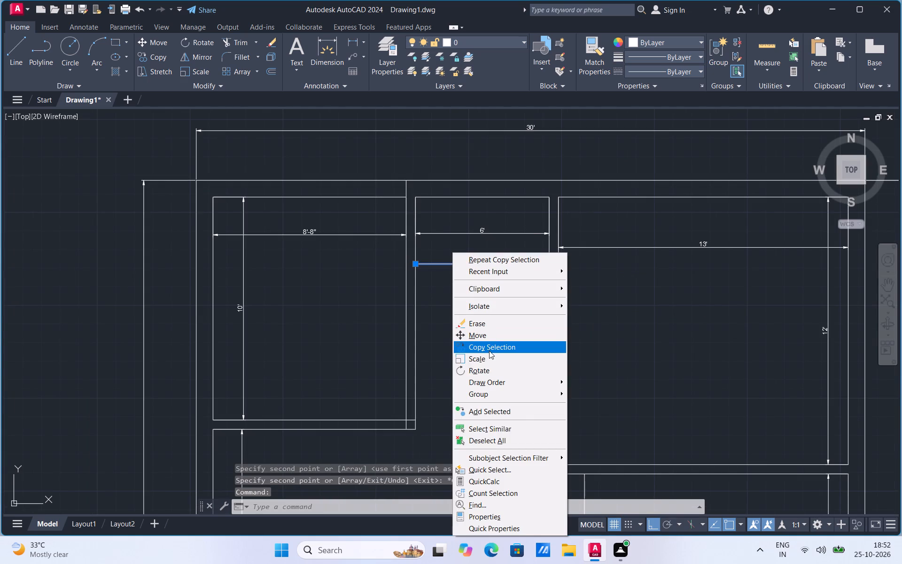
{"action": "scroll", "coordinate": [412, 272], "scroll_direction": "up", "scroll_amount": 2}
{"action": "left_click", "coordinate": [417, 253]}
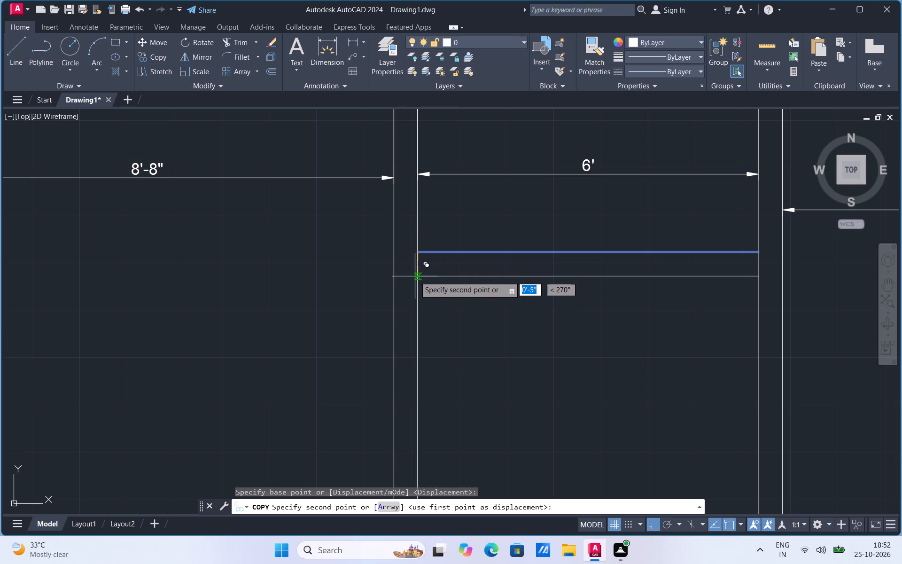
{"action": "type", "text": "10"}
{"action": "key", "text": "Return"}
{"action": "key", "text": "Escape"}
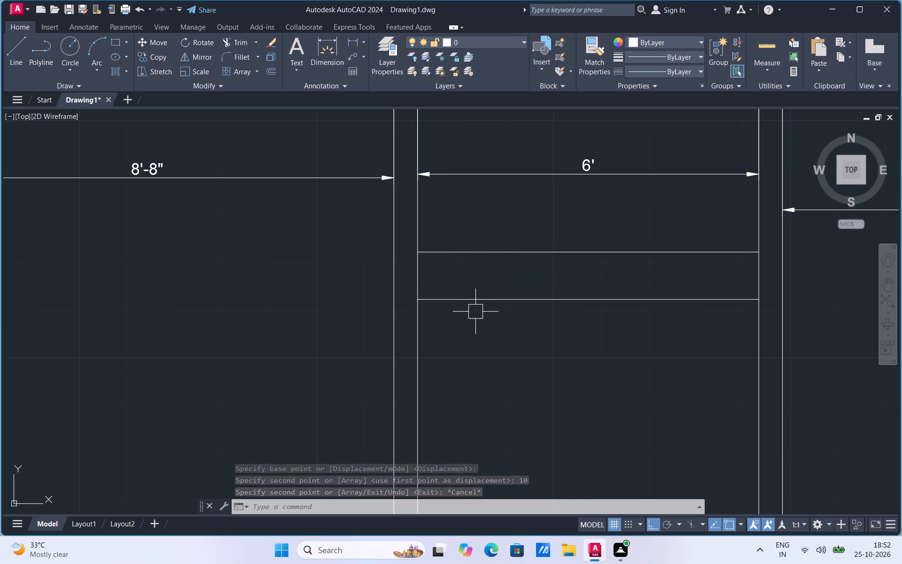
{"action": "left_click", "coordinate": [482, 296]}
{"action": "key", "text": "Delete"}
Copy the line lying 3' below the 6' wide bay's north wall 10" south.
{"action": "left_click", "coordinate": [550, 253]}
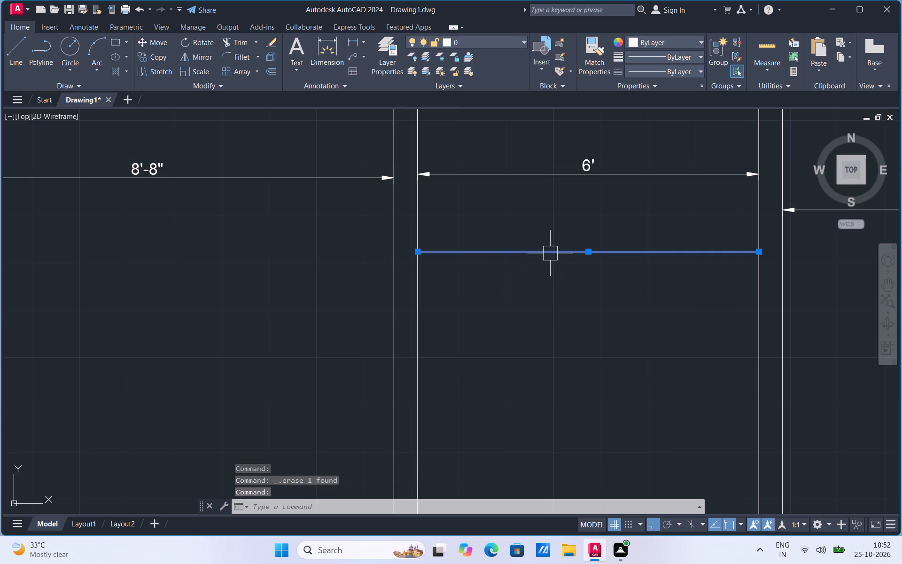
{"action": "right_click", "coordinate": [550, 253]}
{"action": "left_click_drag", "start_coordinate": [577, 344], "coordinate": [572, 342]}
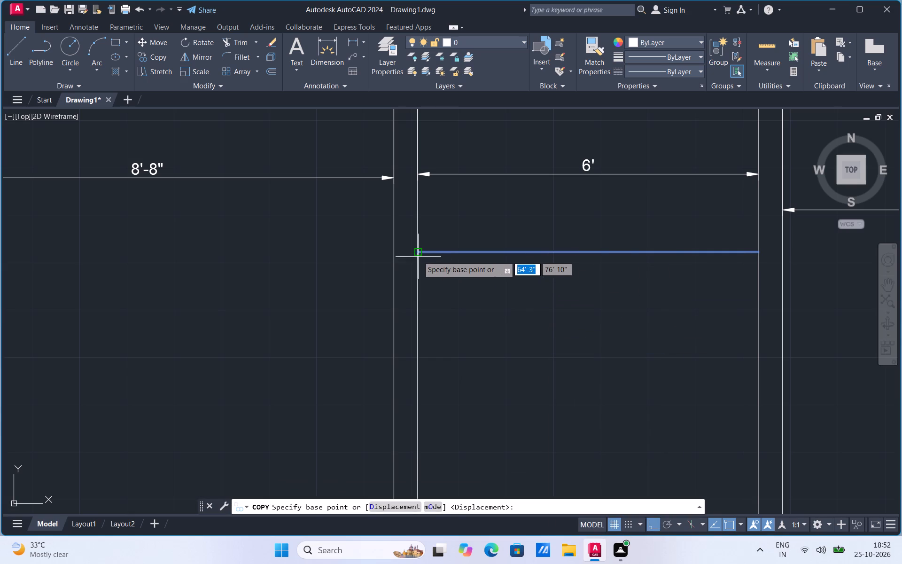
{"action": "left_click", "coordinate": [416, 253]}
{"action": "type", "text": "10\""}
{"action": "key", "text": "Return"}
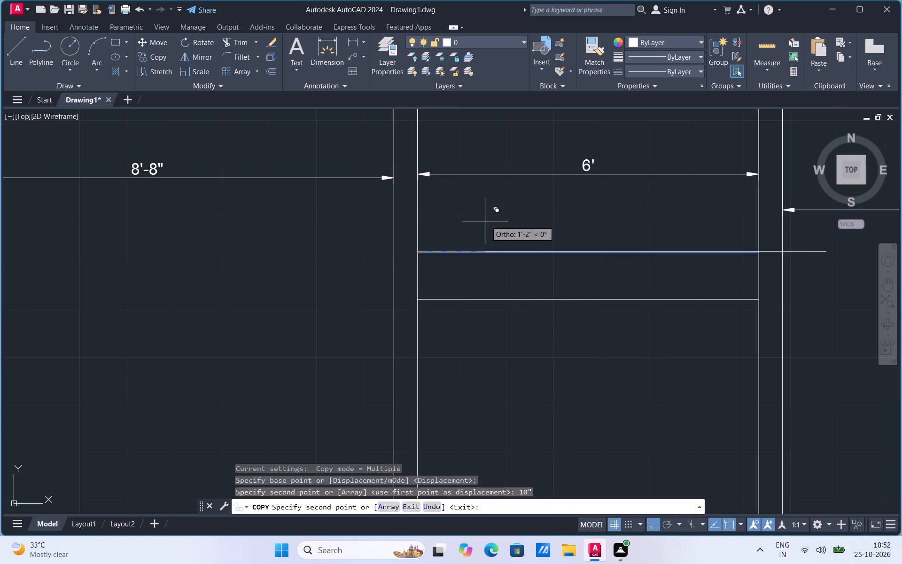
{"action": "key", "text": "Escape"}
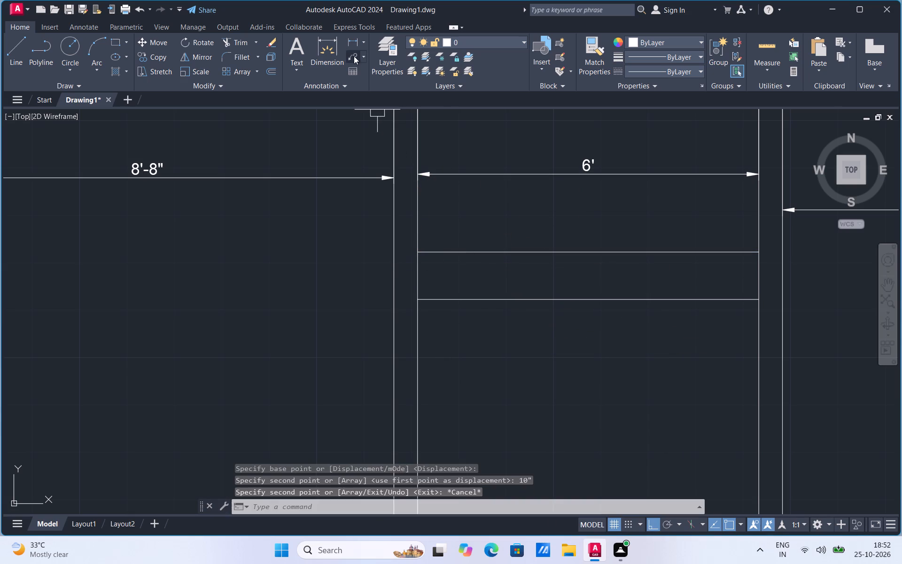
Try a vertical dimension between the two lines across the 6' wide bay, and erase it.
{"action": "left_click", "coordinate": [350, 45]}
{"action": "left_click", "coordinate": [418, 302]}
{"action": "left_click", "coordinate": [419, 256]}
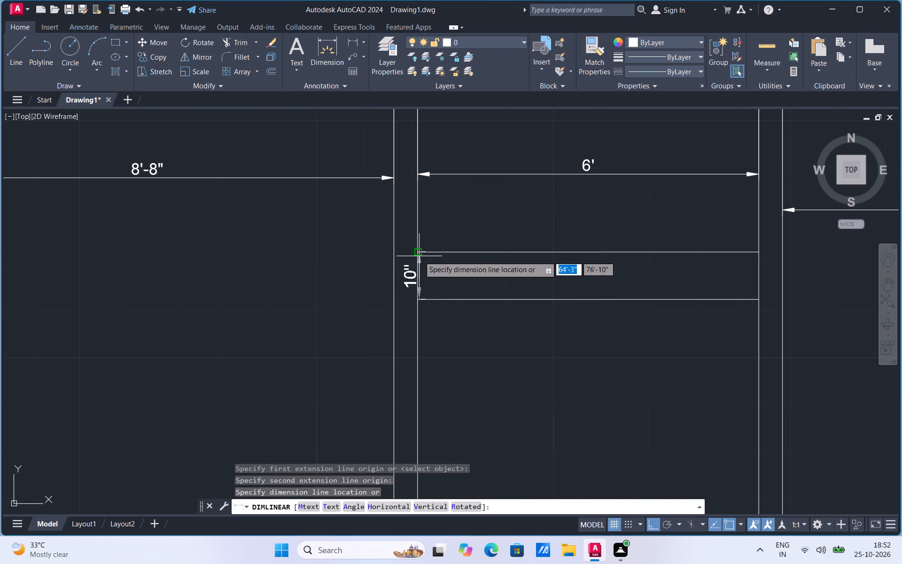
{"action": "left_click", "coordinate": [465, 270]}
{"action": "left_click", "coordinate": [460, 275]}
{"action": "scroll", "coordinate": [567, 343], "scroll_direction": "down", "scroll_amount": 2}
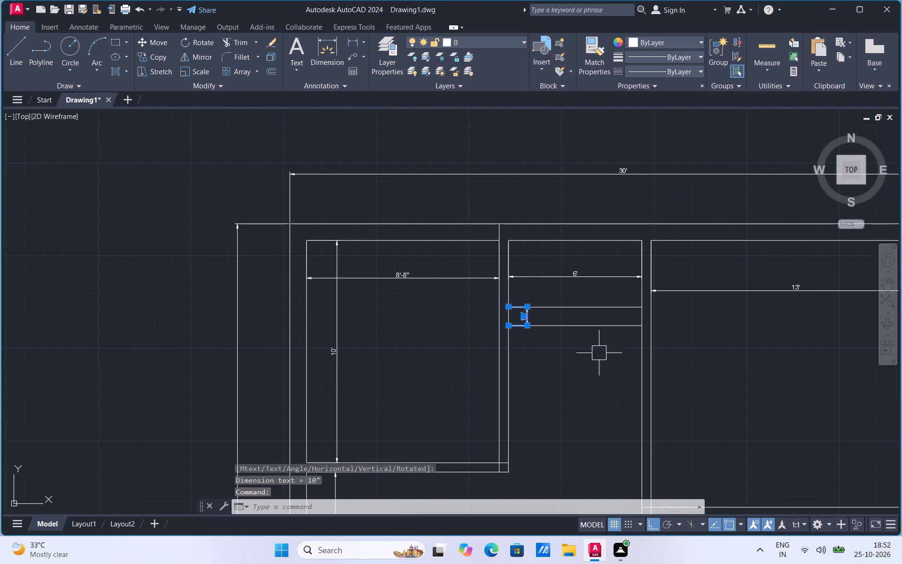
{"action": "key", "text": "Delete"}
Copy the lower of the two lines across the 6' wide bay 10" south to form a third line.
{"action": "left_click", "coordinate": [564, 331]}
{"action": "right_click", "coordinate": [564, 331]}
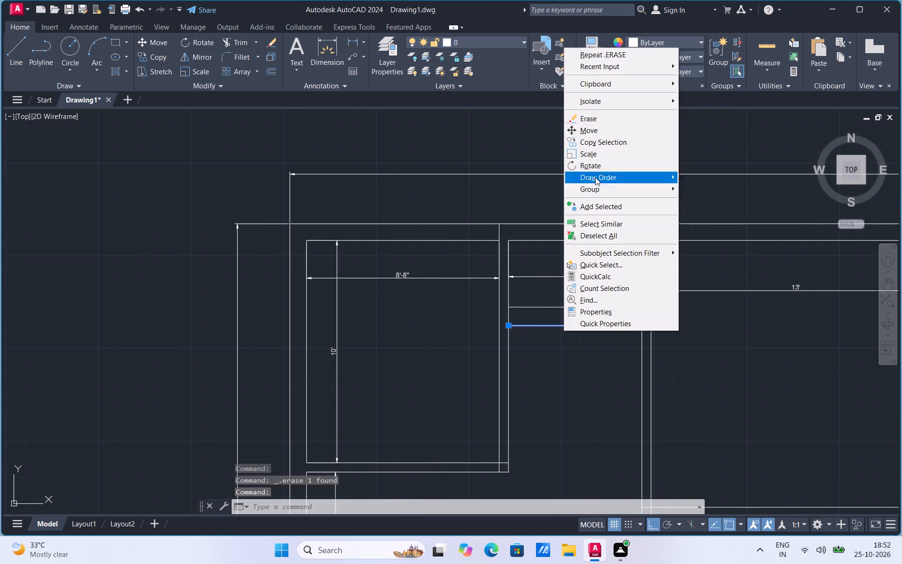
{"action": "left_click", "coordinate": [599, 146]}
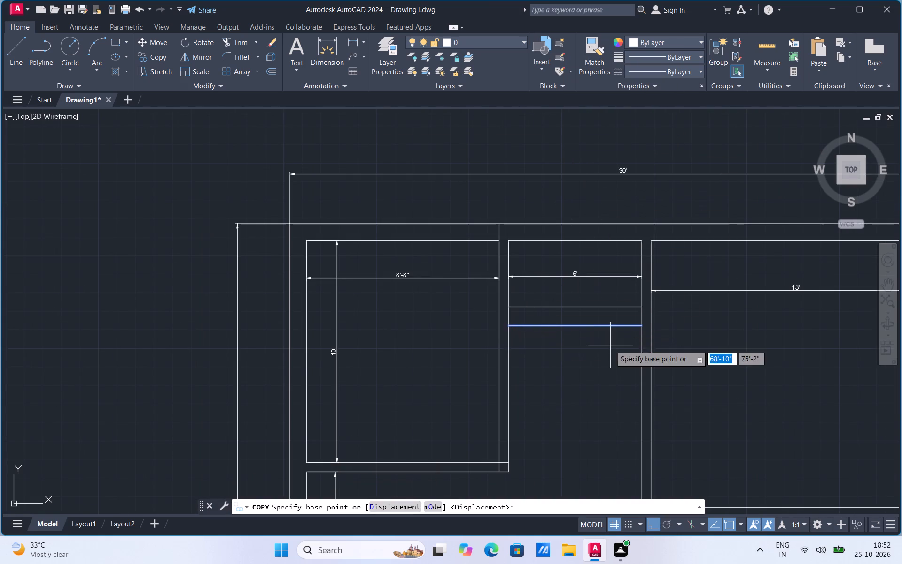
{"action": "scroll", "coordinate": [610, 345], "scroll_direction": "up", "scroll_amount": 1}
{"action": "left_click", "coordinate": [448, 314]}
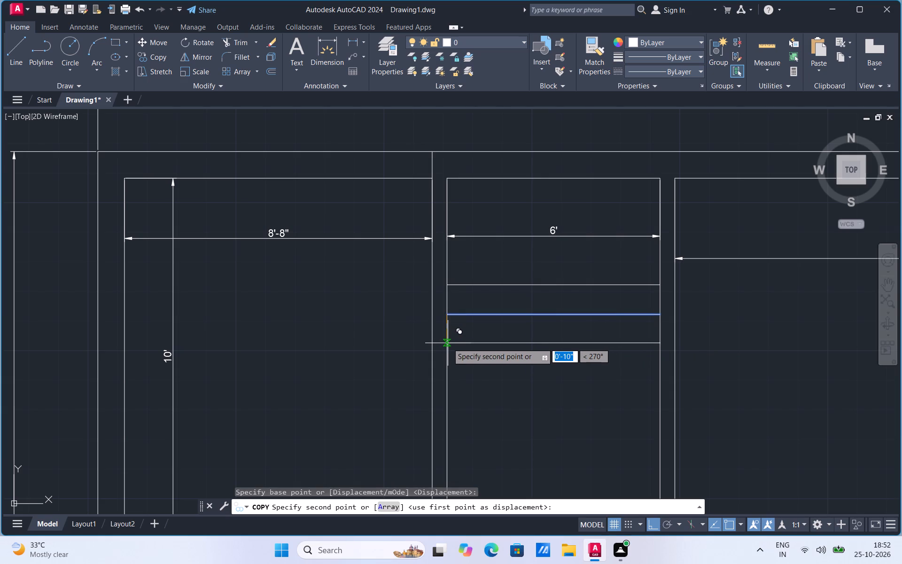
{"action": "type", "text": "10"}
{"action": "key", "text": "Return"}
{"action": "key", "text": "Escape"}
Copy the third step line in the 6' wide bay 10" south to form a fourth line.
{"action": "left_click", "coordinate": [474, 344]}
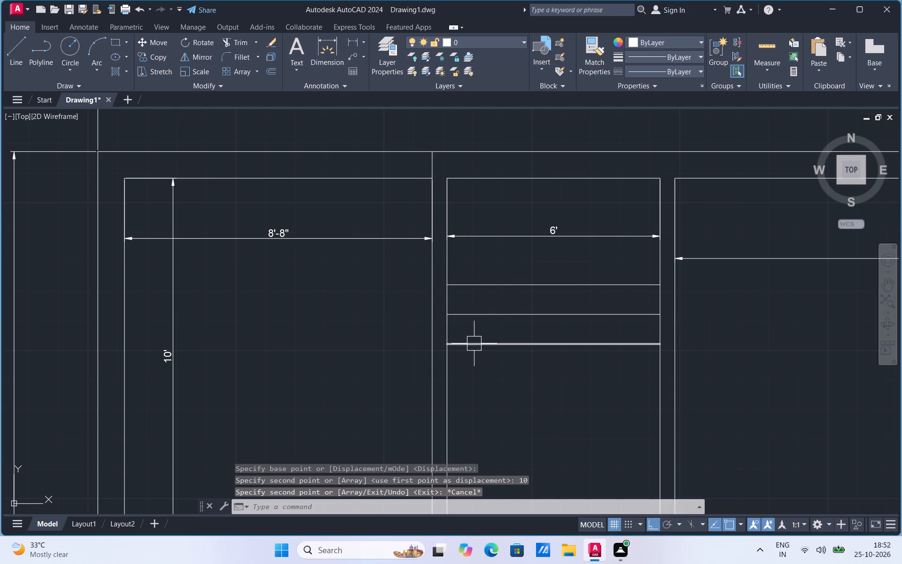
{"action": "right_click", "coordinate": [474, 344]}
{"action": "left_click", "coordinate": [516, 159]}
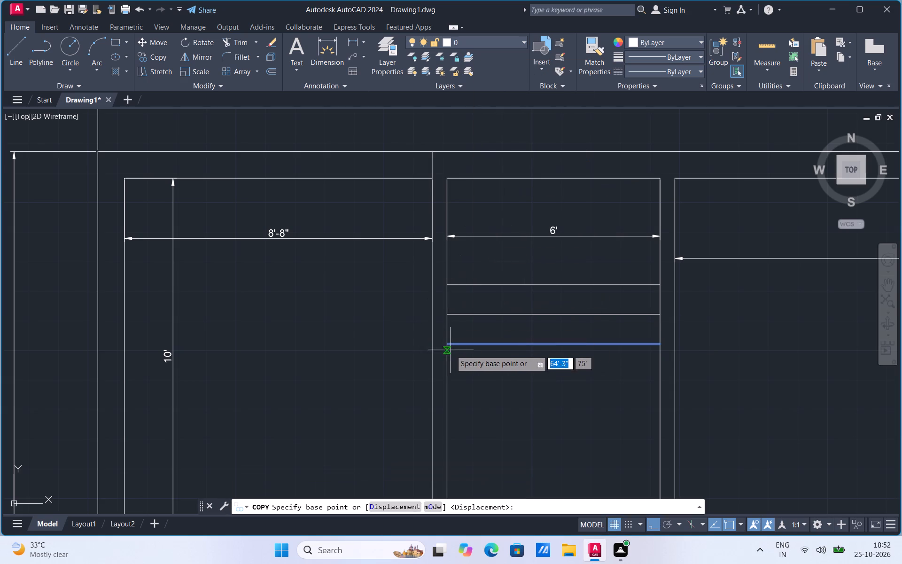
{"action": "left_click", "coordinate": [446, 344]}
{"action": "type", "text": "10"}
{"action": "key", "text": "Return"}
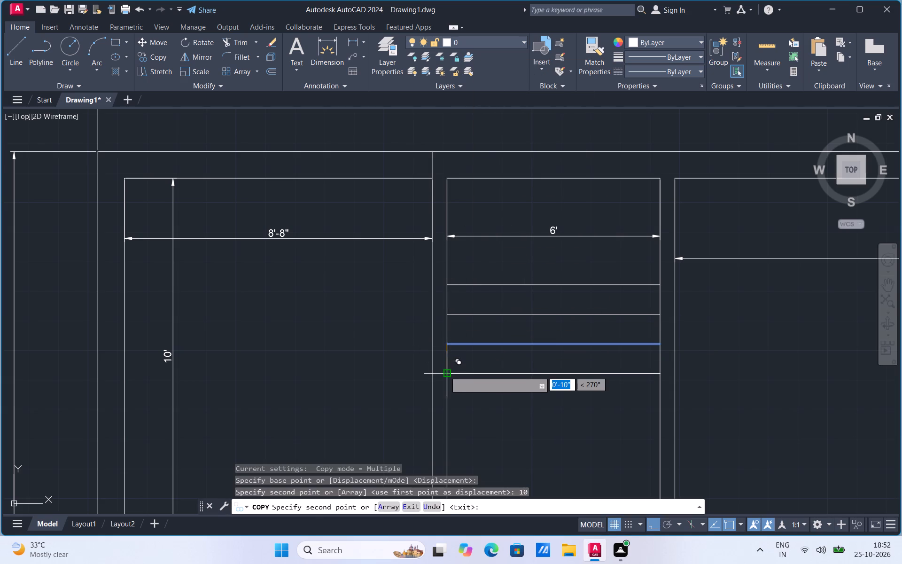
{"action": "scroll", "coordinate": [518, 190], "scroll_direction": "down", "scroll_amount": 1}
{"action": "key", "text": "Escape"}
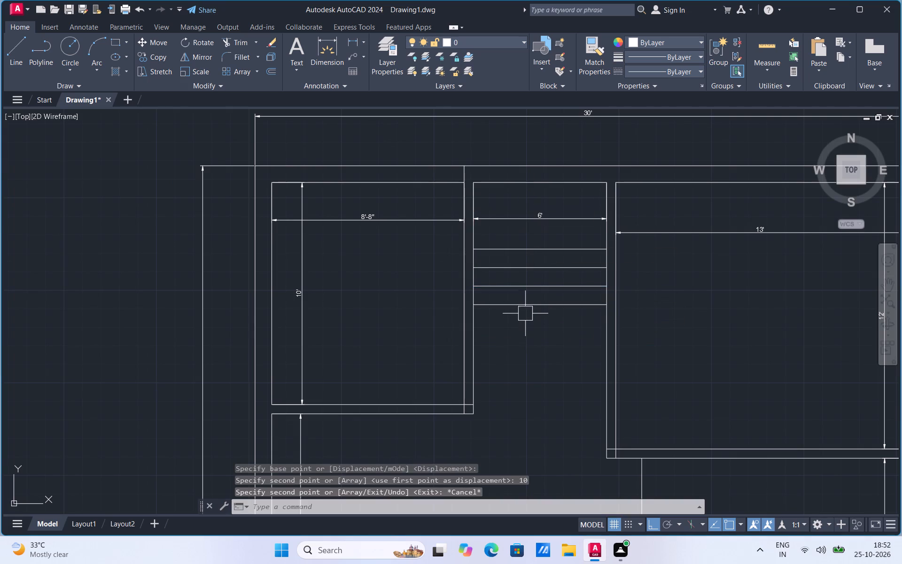
Copy the fourth step line in the 6' wide bay 10" south to form a fifth line.
{"action": "left_click", "coordinate": [526, 311]}
{"action": "right_click", "coordinate": [526, 311]}
{"action": "left_click", "coordinate": [555, 123]}
{"action": "scroll", "coordinate": [526, 422], "scroll_direction": "up", "scroll_amount": 1}
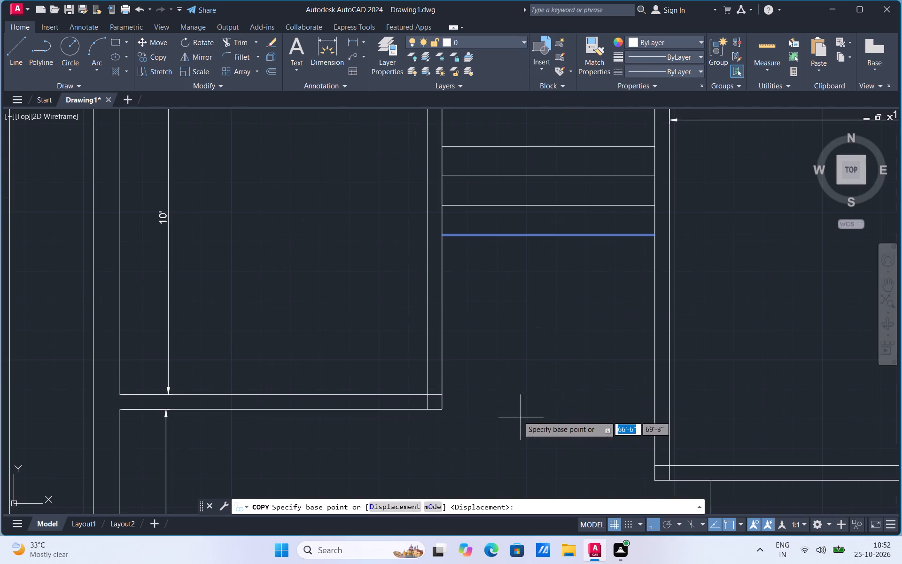
{"action": "left_click", "coordinate": [442, 234]}
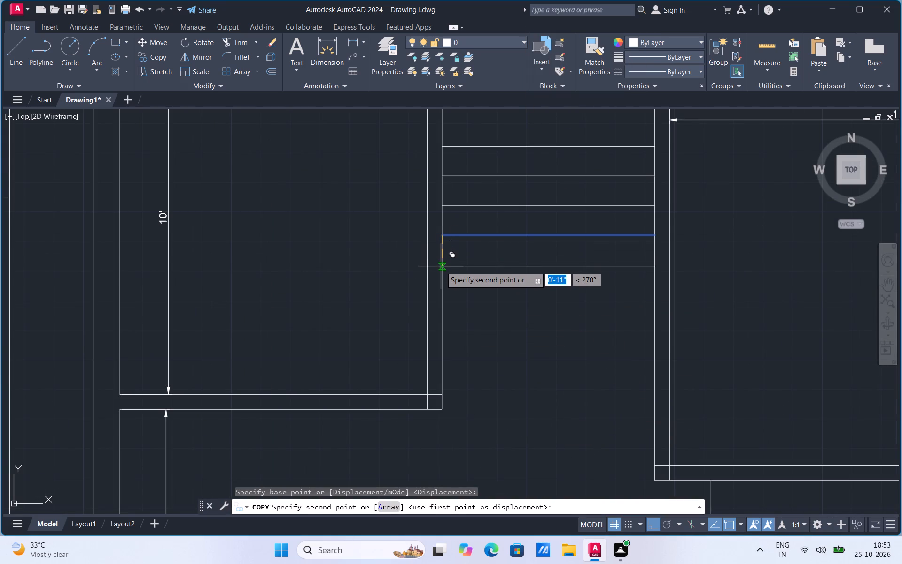
{"action": "type", "text": "10"}
{"action": "key", "text": "Return"}
{"action": "key", "text": "Escape"}
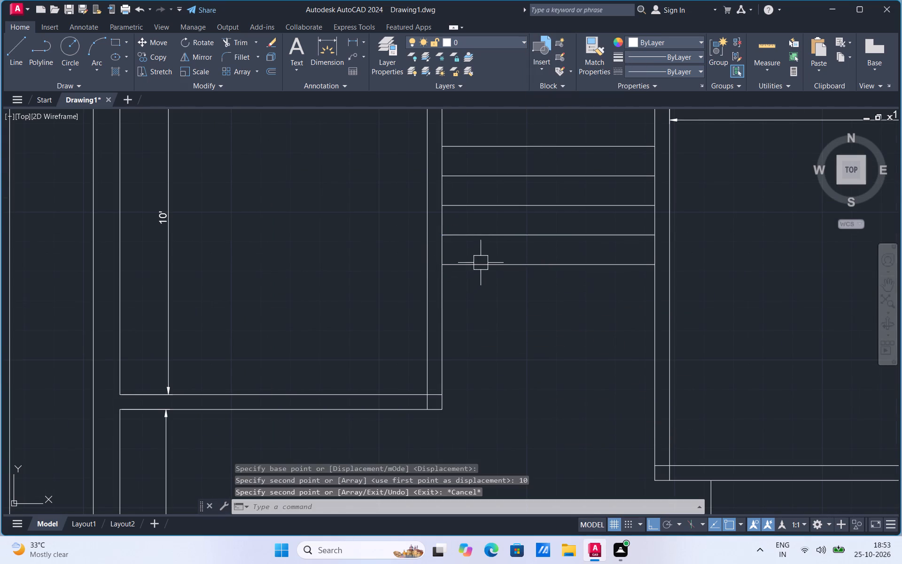
Copy the fifth step line in the 6' wide bay 10" south to form a sixth line.
{"action": "left_click", "coordinate": [481, 263]}
{"action": "right_click", "coordinate": [481, 263]}
{"action": "left_click", "coordinate": [515, 348]}
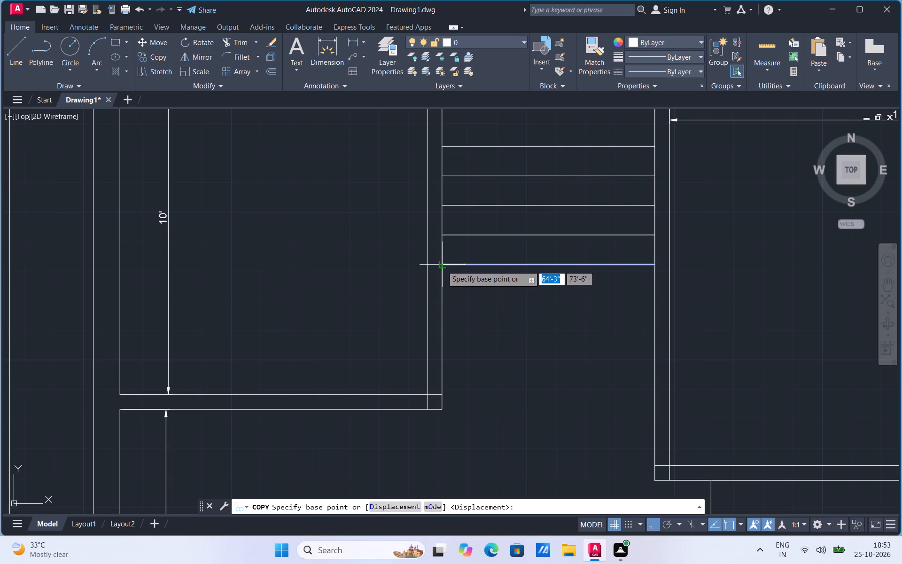
{"action": "left_click", "coordinate": [442, 266]}
{"action": "type", "text": "10"}
{"action": "key", "text": "Return"}
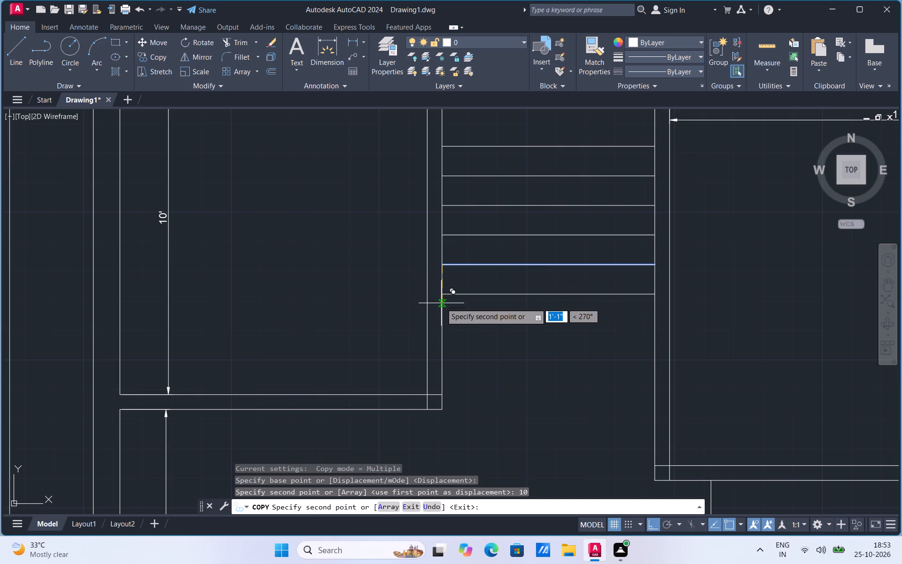
{"action": "key", "text": "Escape"}
Copy the sixth step line in the 6' wide bay 10" south to form a seventh line.
{"action": "left_click", "coordinate": [508, 290]}
{"action": "right_click", "coordinate": [508, 290]}
{"action": "left_click", "coordinate": [561, 102]}
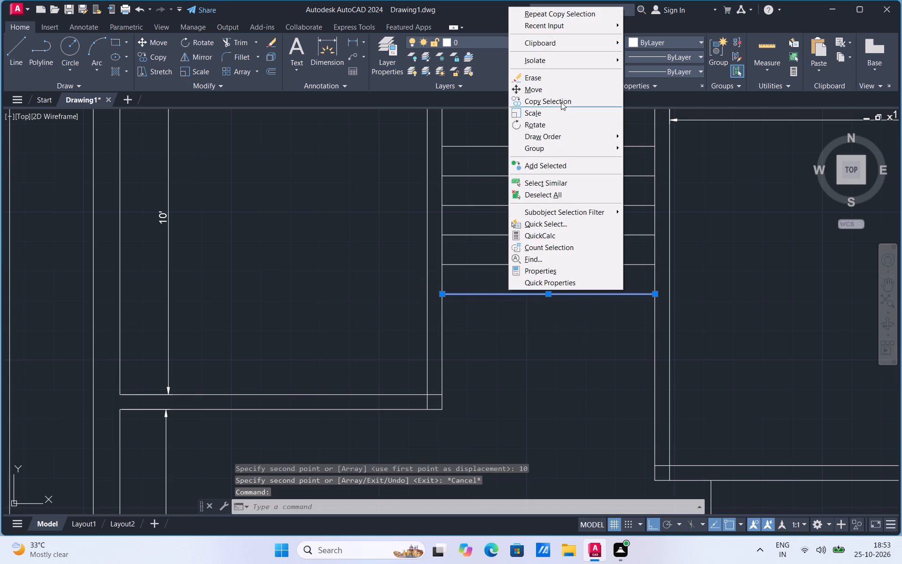
{"action": "left_click", "coordinate": [443, 295]}
{"action": "type", "text": "10"}
{"action": "key", "text": "Return"}
{"action": "key", "text": "Escape"}
Copy the seventh step line in the 6' wide bay 10" south to form an eighth line.
{"action": "left_click", "coordinate": [479, 324]}
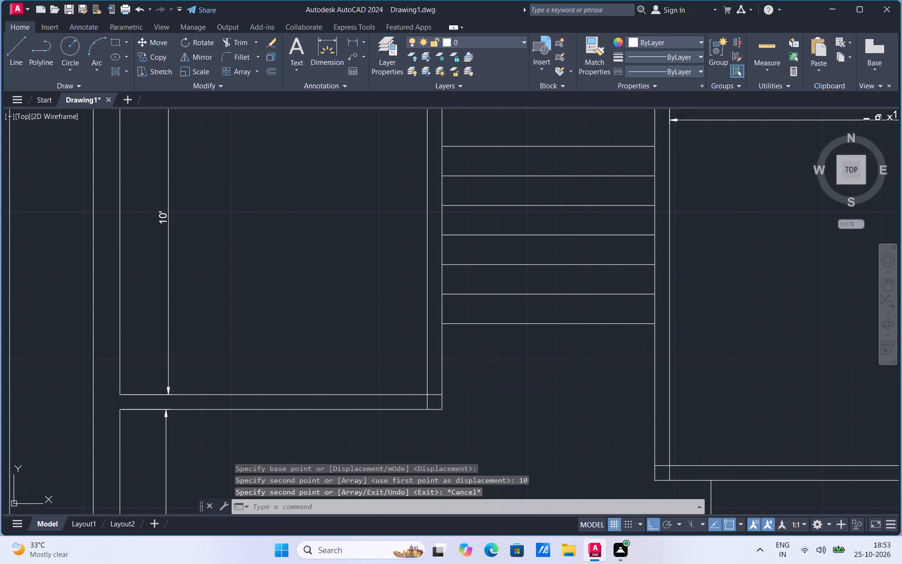
{"action": "right_click", "coordinate": [479, 324]}
{"action": "left_click", "coordinate": [527, 133]}
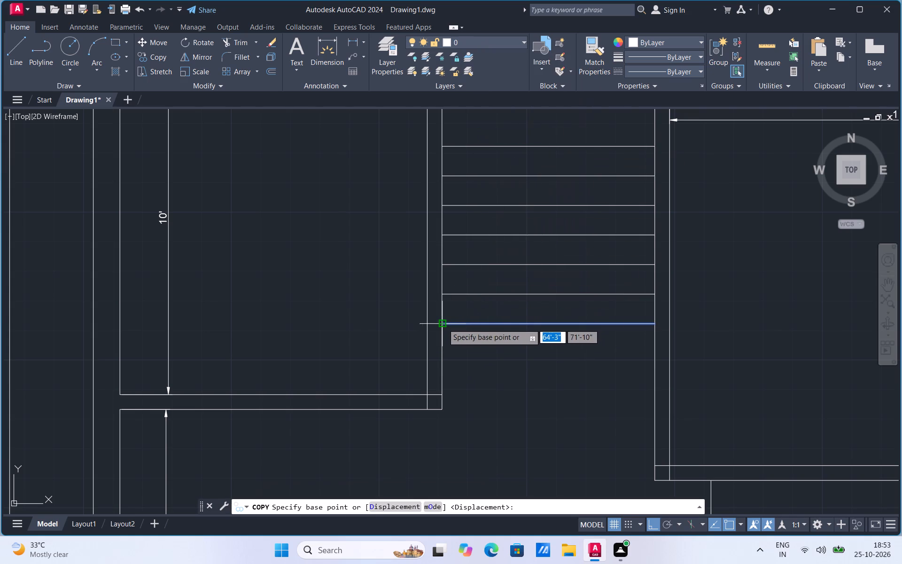
{"action": "left_click", "coordinate": [443, 321]}
{"action": "type", "text": "10"}
{"action": "key", "text": "Return"}
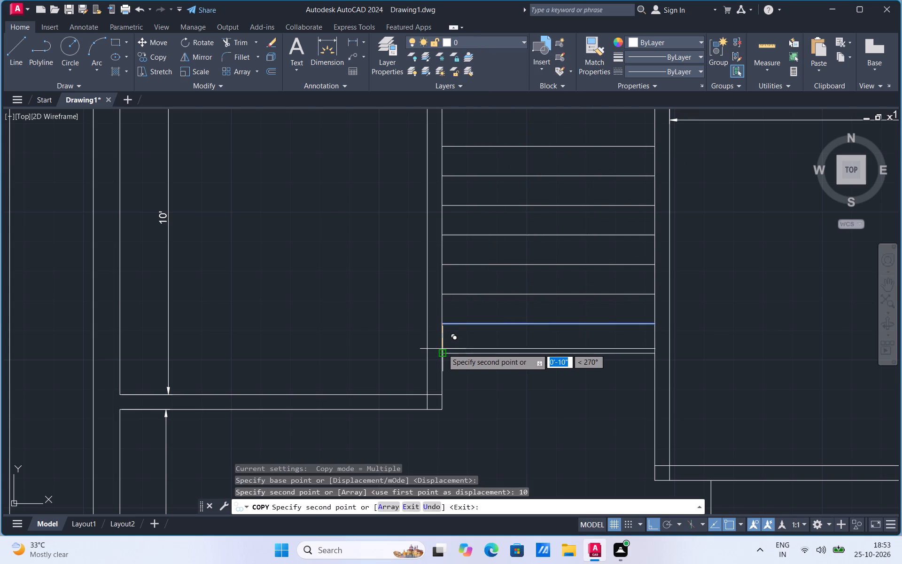
{"action": "key", "text": "Escape"}
Copy the eighth step line in the 6' wide bay 10" south to form a ninth line.
{"action": "left_click", "coordinate": [491, 357]}
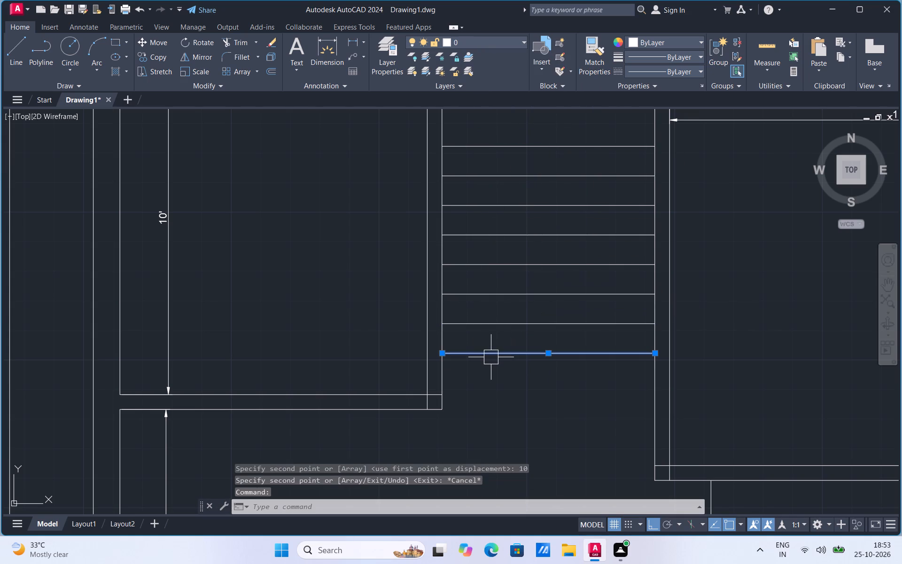
{"action": "right_click", "coordinate": [491, 357]}
{"action": "left_click", "coordinate": [521, 170]}
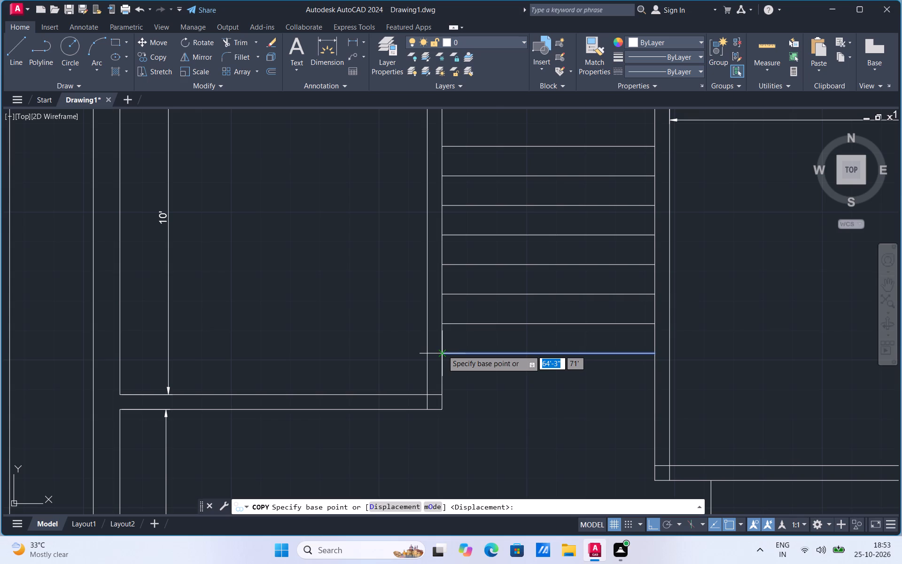
{"action": "left_click", "coordinate": [443, 350]}
{"action": "type", "text": "10"}
{"action": "key", "text": "Return"}
{"action": "key", "text": "Escape"}
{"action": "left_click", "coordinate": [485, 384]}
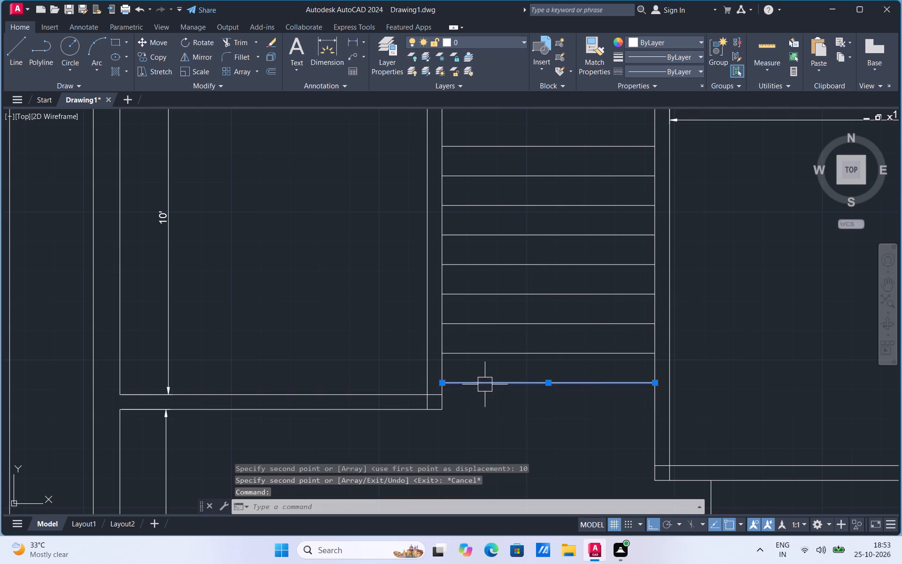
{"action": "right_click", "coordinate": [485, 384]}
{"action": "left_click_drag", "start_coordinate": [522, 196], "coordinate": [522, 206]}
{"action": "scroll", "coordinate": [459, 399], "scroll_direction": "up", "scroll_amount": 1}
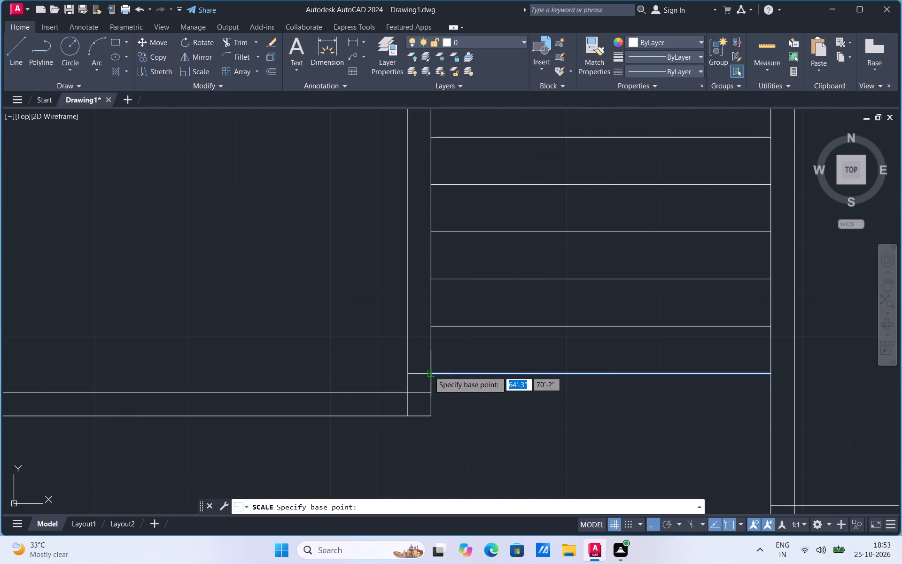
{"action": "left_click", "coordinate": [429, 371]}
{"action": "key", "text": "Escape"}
Copy the ninth step line south to the outer southeast corner of the 8'-8" by 10' room's partitions.
{"action": "left_click", "coordinate": [458, 377]}
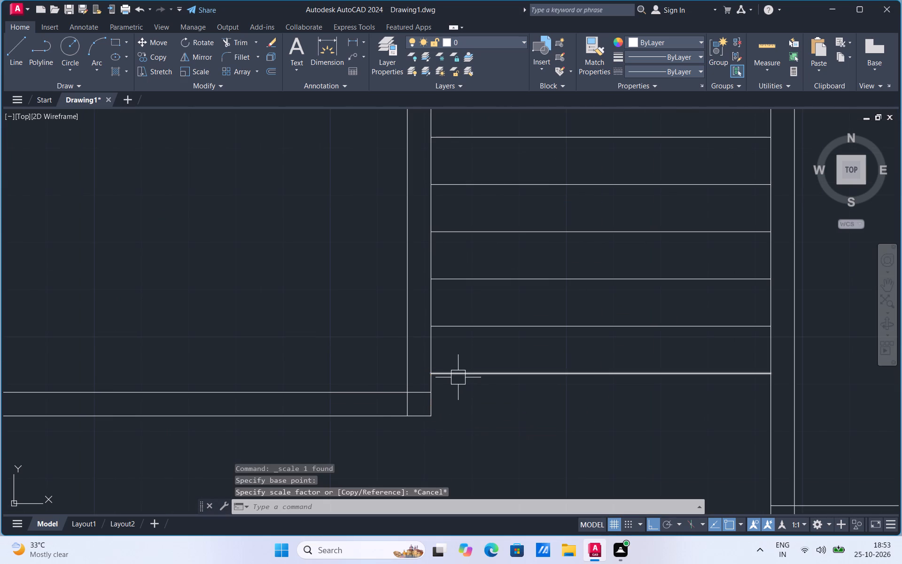
{"action": "right_click", "coordinate": [458, 377]}
{"action": "left_click", "coordinate": [503, 189]}
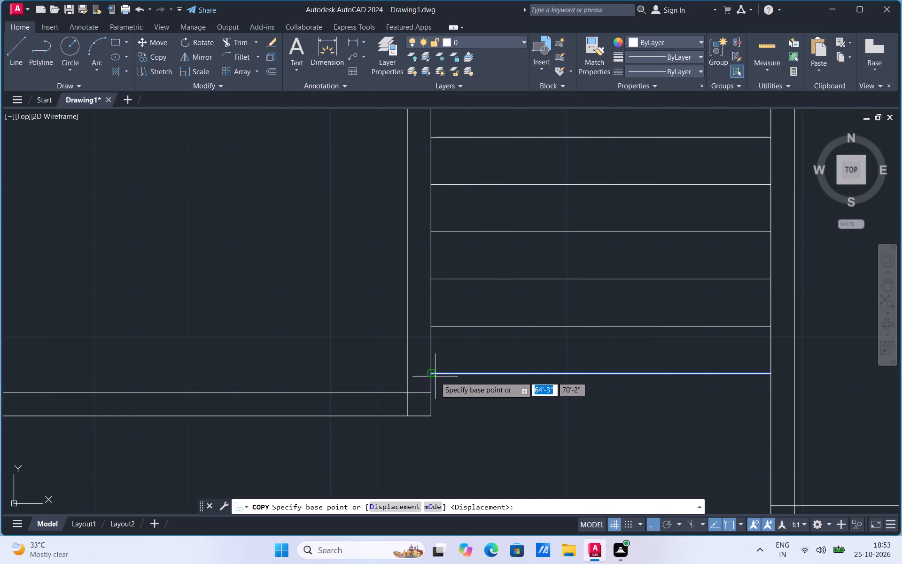
{"action": "left_click", "coordinate": [429, 376]}
{"action": "left_click", "coordinate": [429, 414]}
{"action": "scroll", "coordinate": [474, 415], "scroll_direction": "down", "scroll_amount": 1}
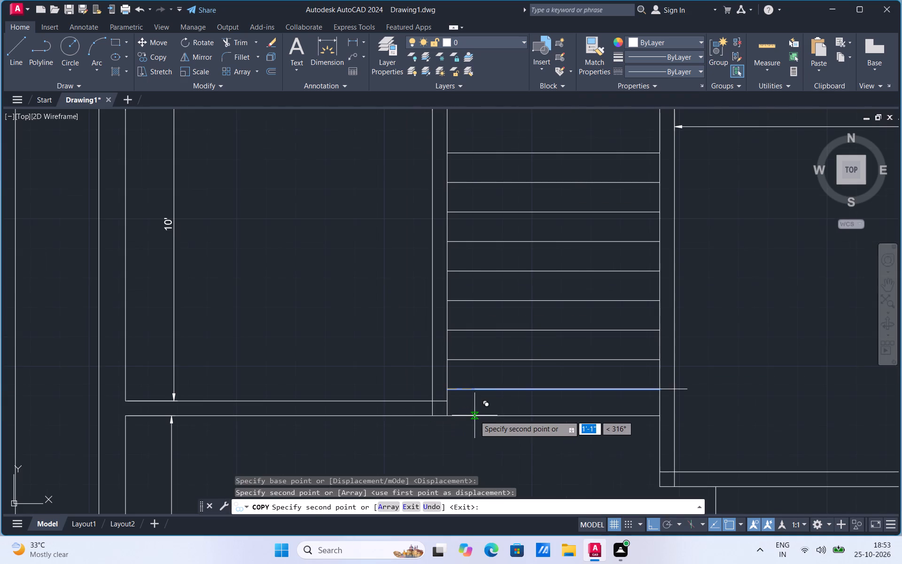
{"action": "key", "text": "Escape"}
Start a new line in the 6' wide bay with the step lines.
{"action": "left_click", "coordinate": [19, 60]}
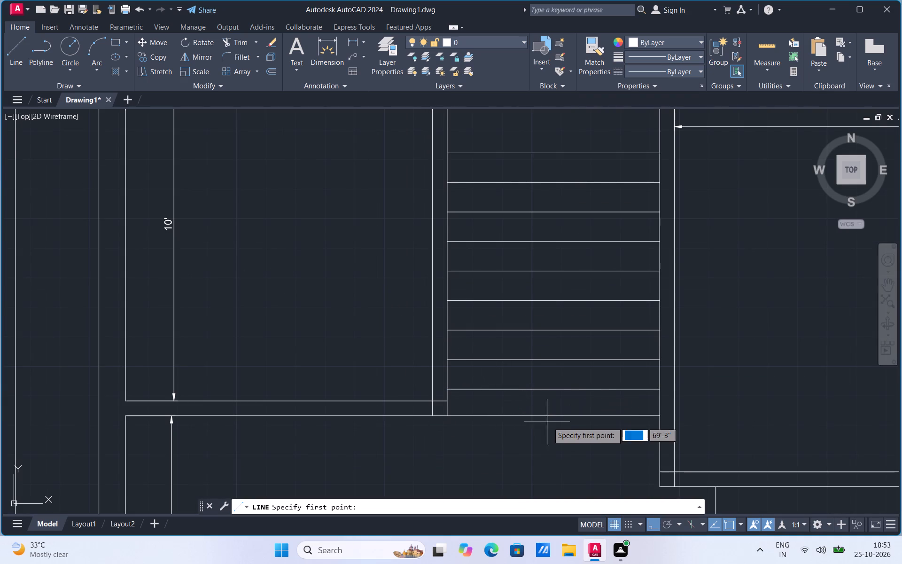
Draw a vertical line from the midpoint of the southernmost step line to the midpoint of the northernmost one in the 6' bay.
{"action": "left_click", "coordinate": [555, 417]}
{"action": "left_click", "coordinate": [552, 154]}
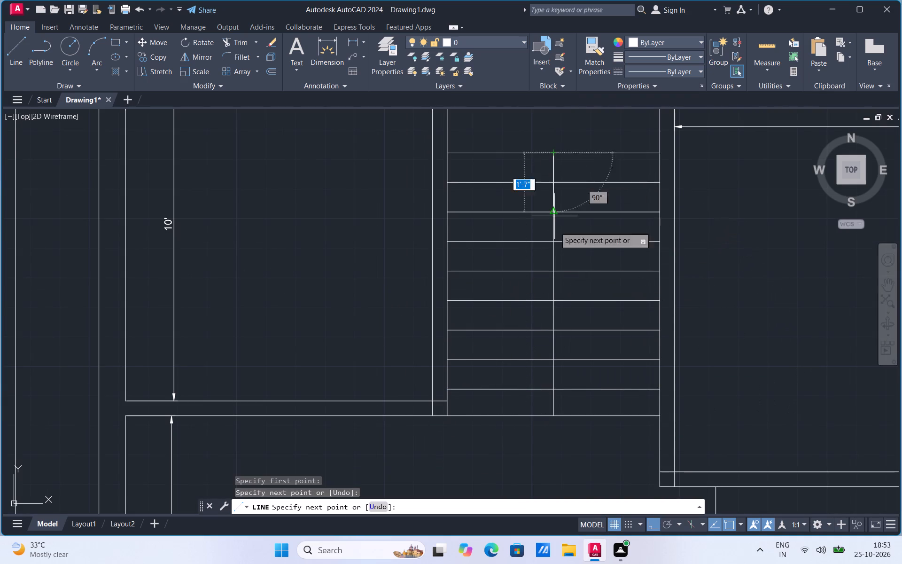
{"action": "key", "text": "Escape"}
Trim the east halves of all the step lines back to the stair's vertical centre line.
{"action": "left_click", "coordinate": [237, 40]}
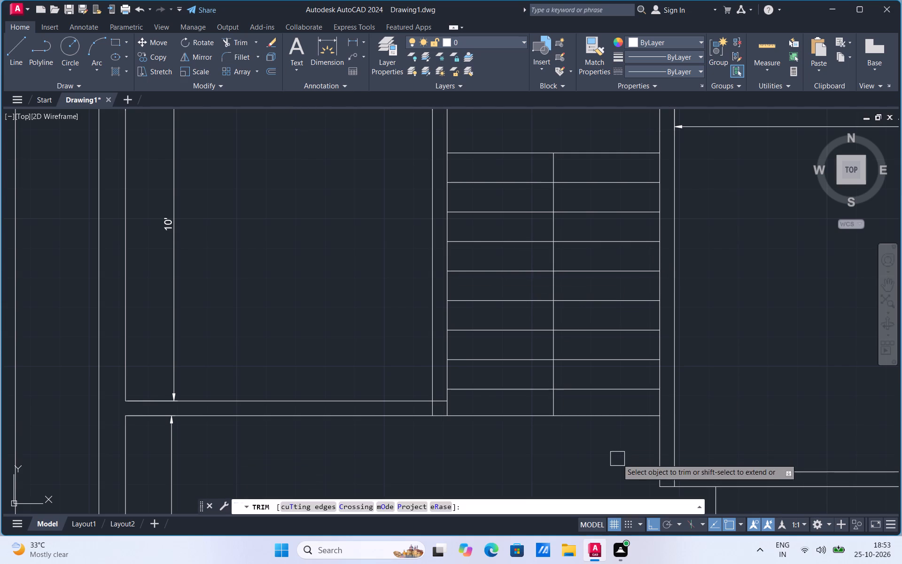
{"action": "left_click_drag", "start_coordinate": [591, 451], "coordinate": [611, 149]}
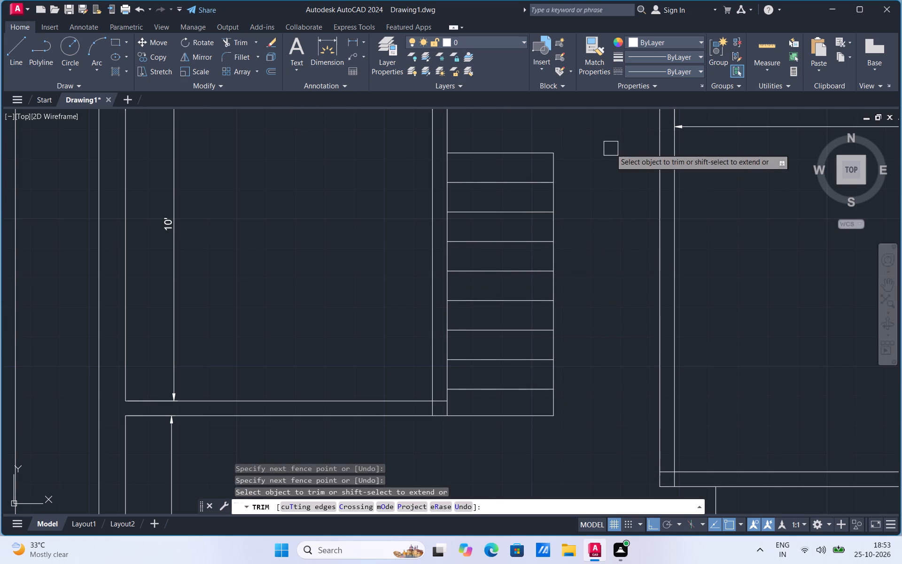
{"action": "scroll", "coordinate": [533, 523], "scroll_direction": "down", "scroll_amount": 2}
{"action": "scroll", "coordinate": [583, 417], "scroll_direction": "down", "scroll_amount": 2}
{"action": "scroll", "coordinate": [708, 294], "scroll_direction": "up", "scroll_amount": 2}
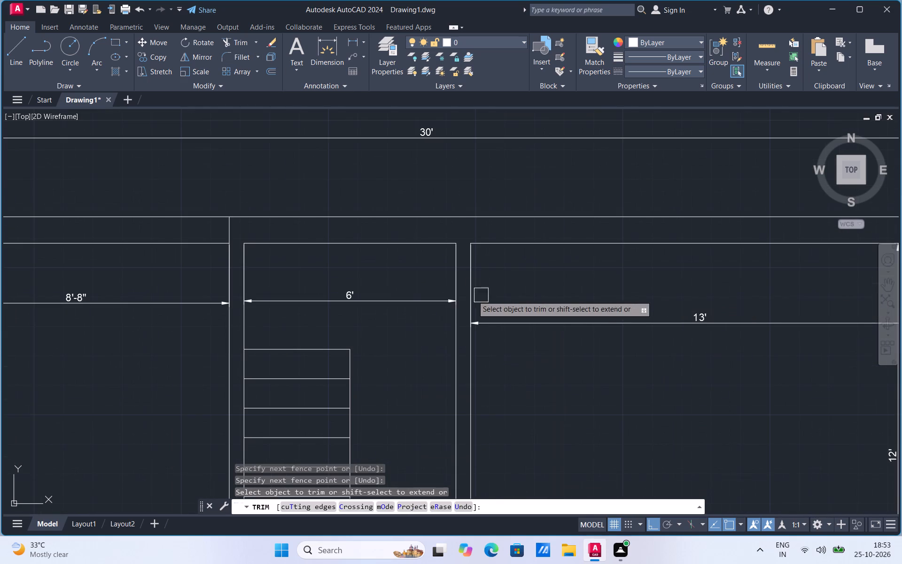
{"action": "key", "text": "Escape"}
Extend the northernmost step line east to the 6' bay's east partition.
{"action": "key", "text": "e"}
{"action": "key", "text": "x"}
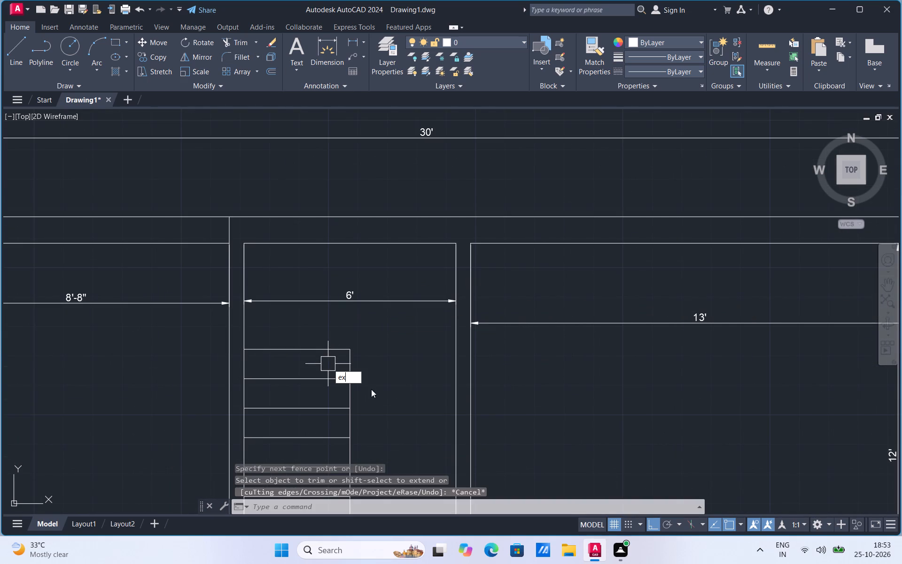
{"action": "left_click", "coordinate": [370, 387]}
{"action": "left_click", "coordinate": [321, 350]}
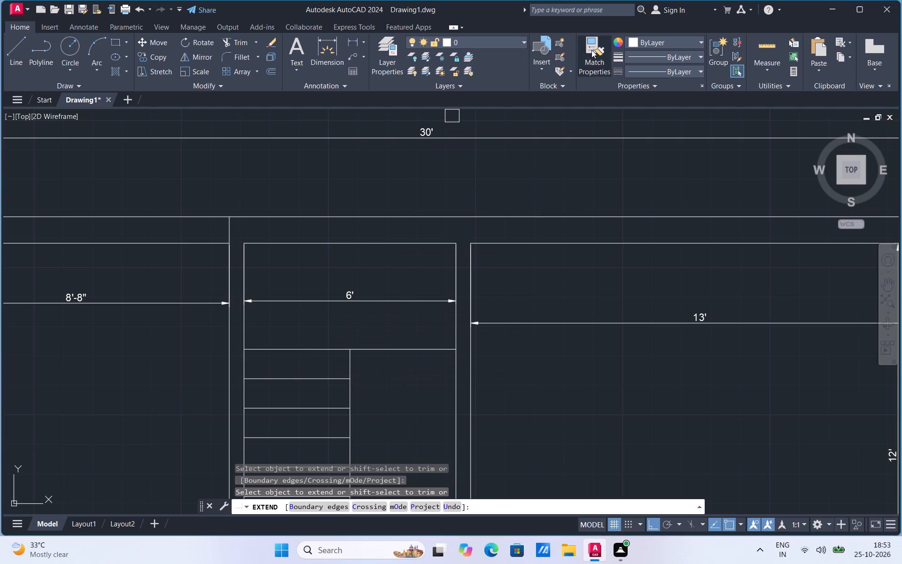
Load the ISO dash linetype ACAD_ISO02W100 from acadiso.lin.
{"action": "left_click", "coordinate": [703, 69]}
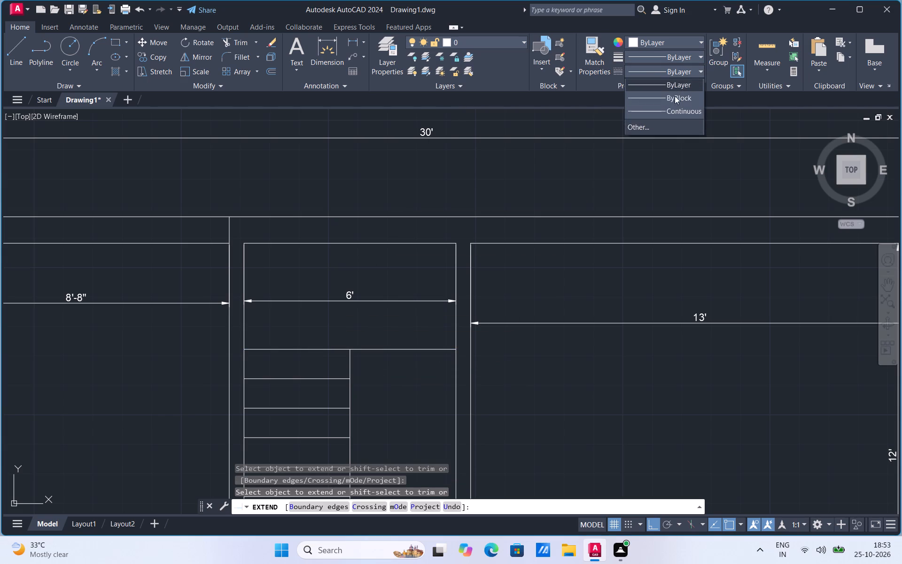
{"action": "left_click", "coordinate": [649, 128]}
{"action": "left_click", "coordinate": [552, 175]}
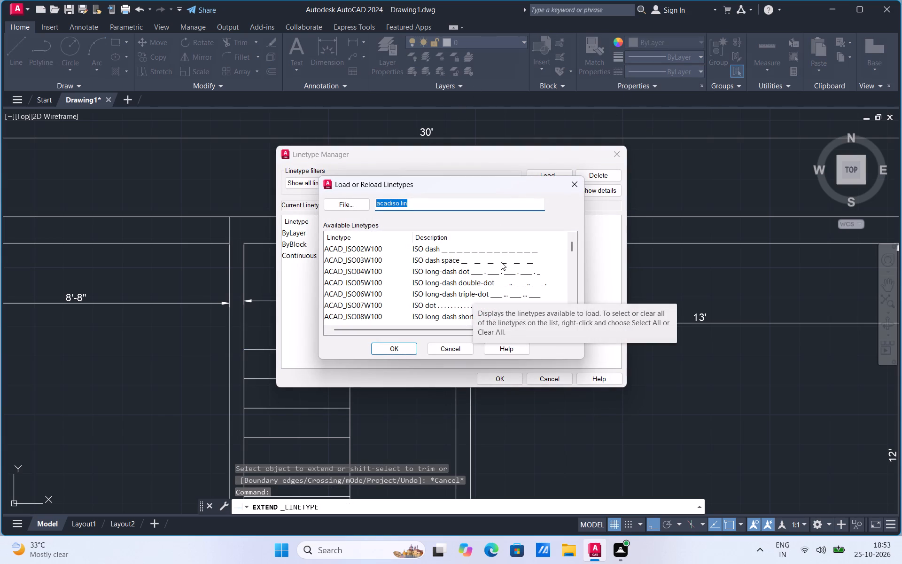
{"action": "left_click", "coordinate": [484, 254]}
{"action": "left_click", "coordinate": [413, 348]}
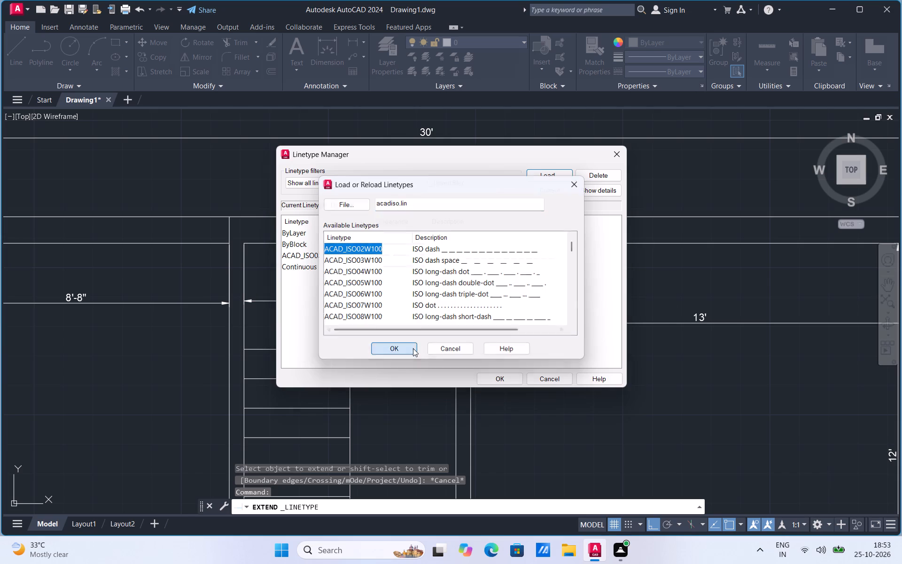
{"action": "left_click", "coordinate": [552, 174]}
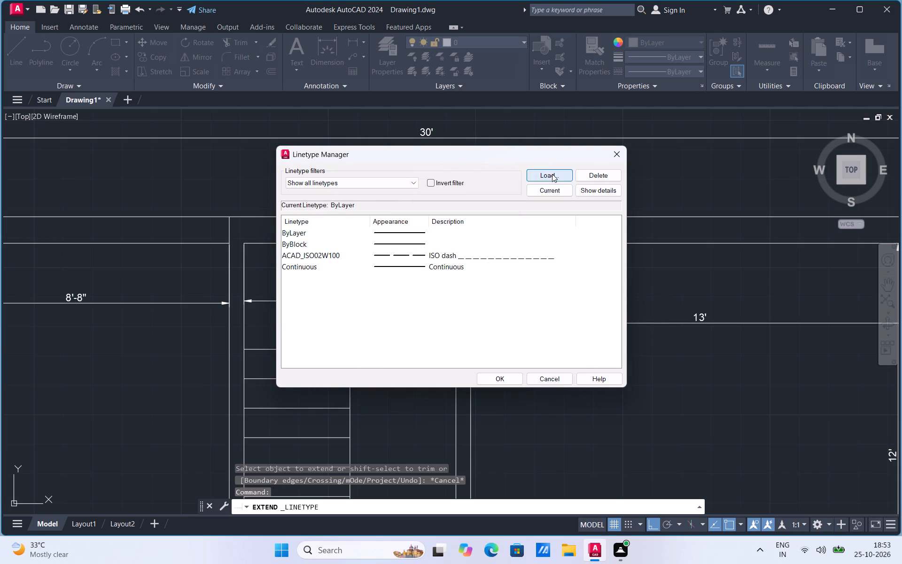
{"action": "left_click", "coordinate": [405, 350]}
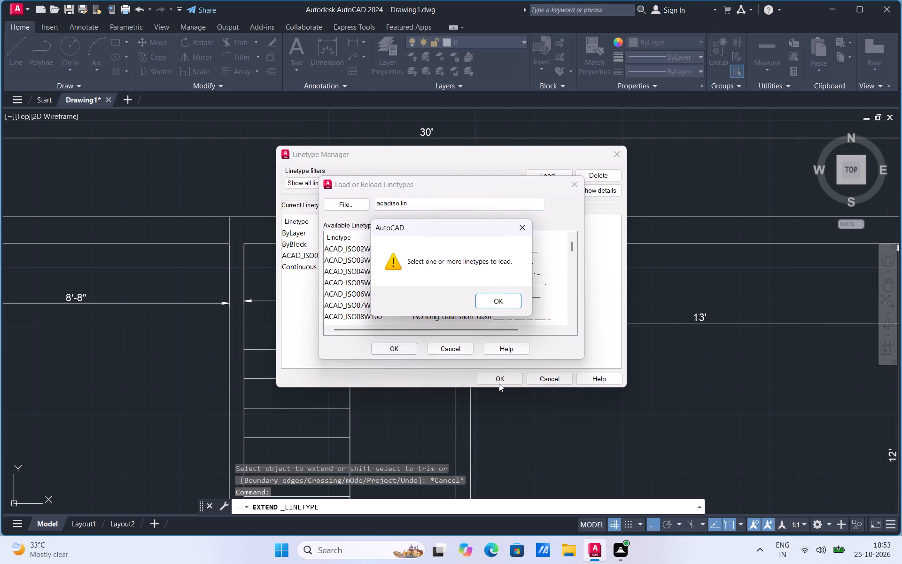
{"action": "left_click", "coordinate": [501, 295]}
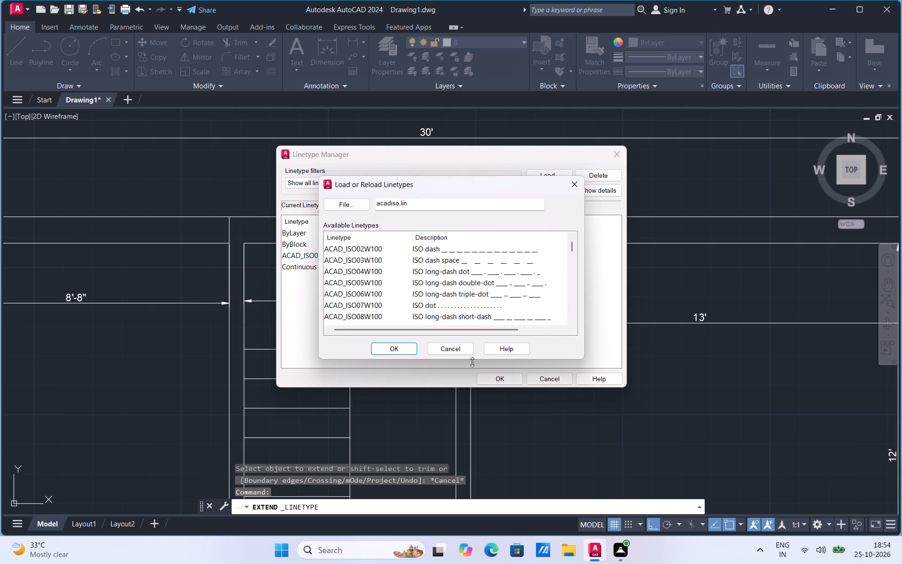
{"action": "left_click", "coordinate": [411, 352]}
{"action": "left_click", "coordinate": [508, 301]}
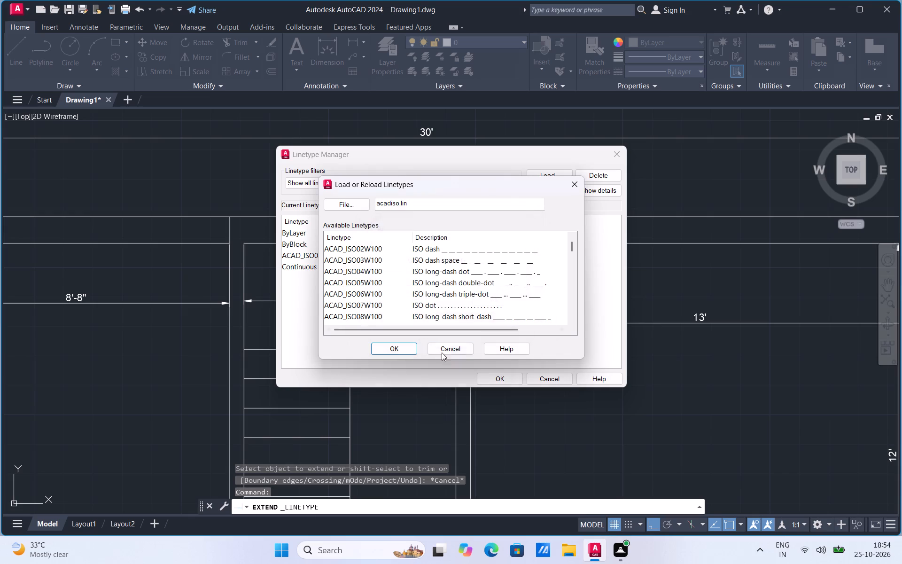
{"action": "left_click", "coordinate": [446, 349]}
Make ACAD_ISO02W100 the current linetype and draw a line from the second step line's east end to the bay's east partition.
{"action": "left_click", "coordinate": [498, 382]}
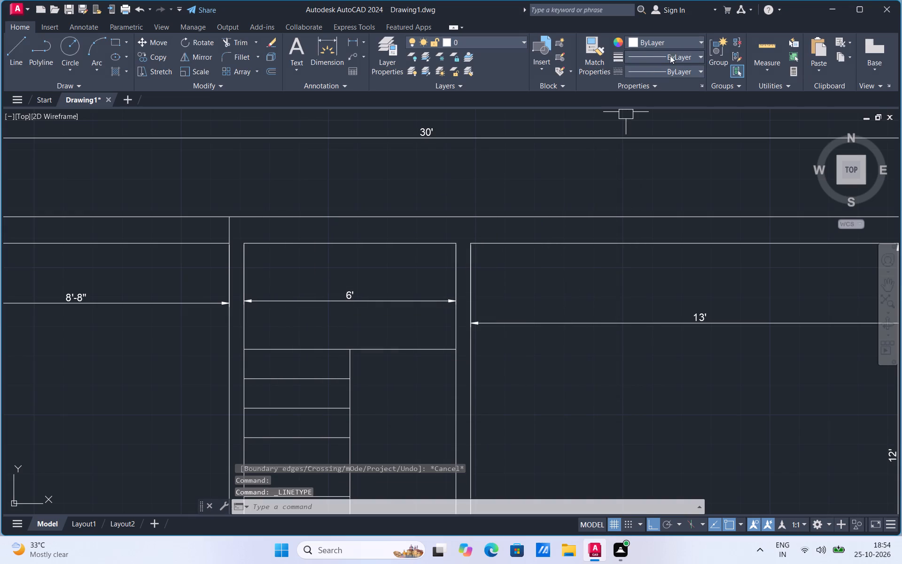
{"action": "left_click", "coordinate": [696, 75]}
{"action": "left_click", "coordinate": [658, 112]}
{"action": "left_click", "coordinate": [19, 61]}
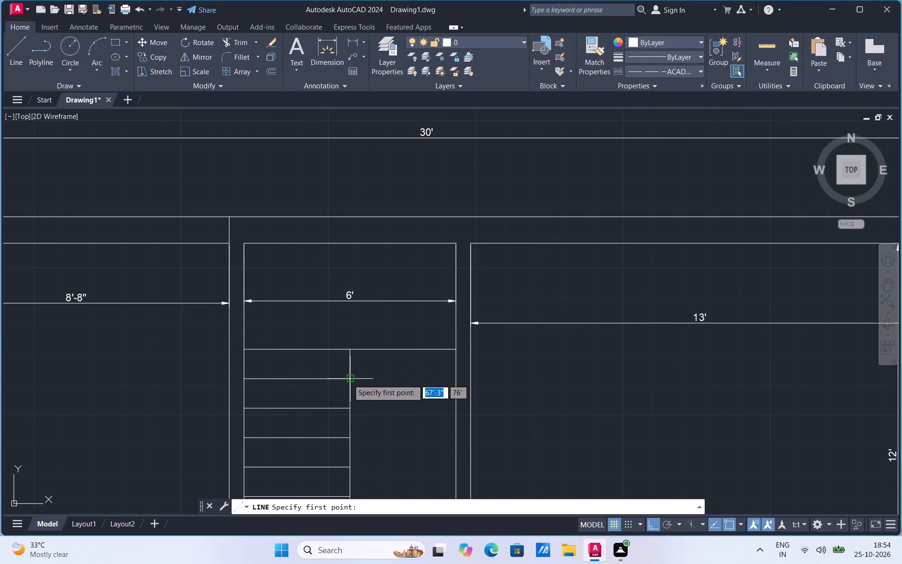
{"action": "left_click", "coordinate": [348, 377]}
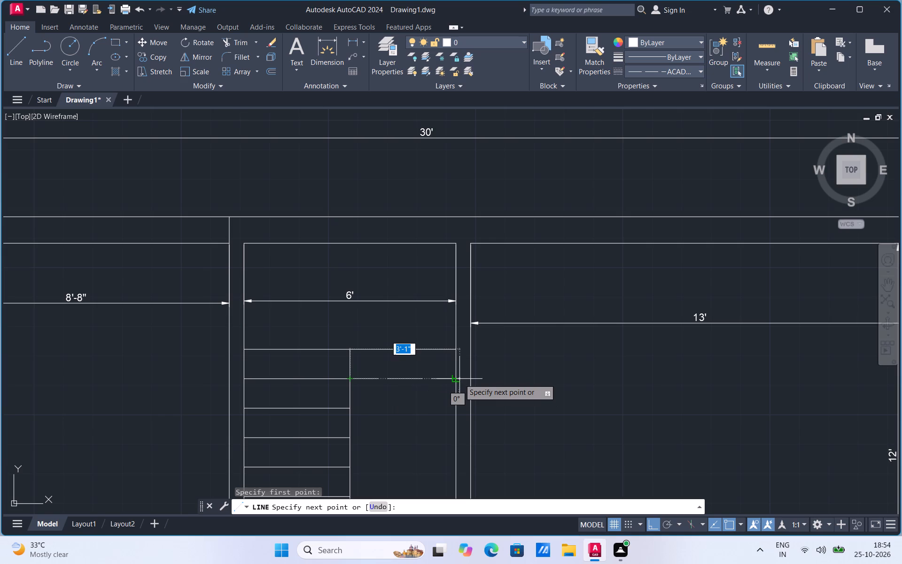
{"action": "left_click", "coordinate": [458, 381]}
{"action": "key", "text": "Escape"}
Copy the dashed line south onto the east ends of the third, fourth, fifth and sixth step lines.
{"action": "scroll", "coordinate": [472, 251], "scroll_direction": "down", "scroll_amount": 2}
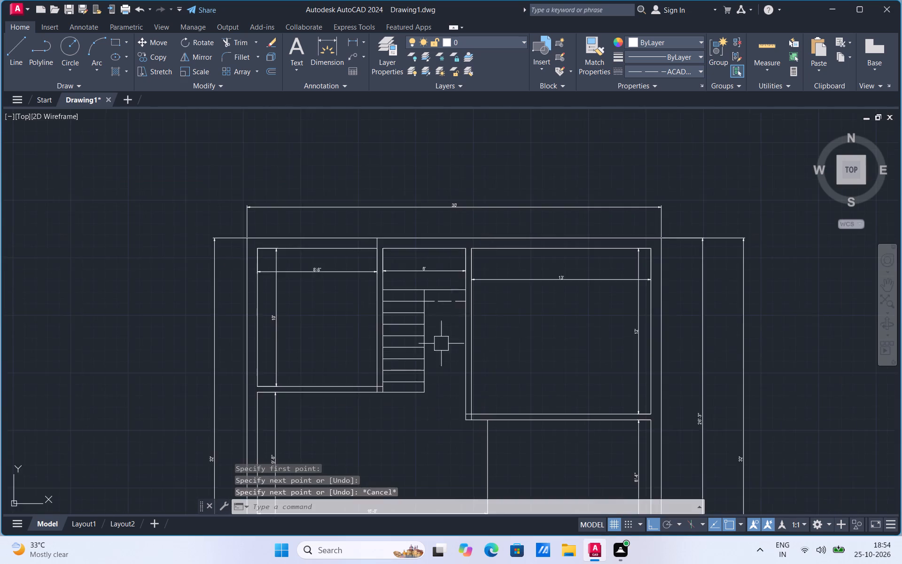
{"action": "scroll", "coordinate": [441, 345], "scroll_direction": "up", "scroll_amount": 2}
{"action": "left_click", "coordinate": [447, 236]}
{"action": "right_click", "coordinate": [447, 236]}
{"action": "left_click", "coordinate": [481, 330]}
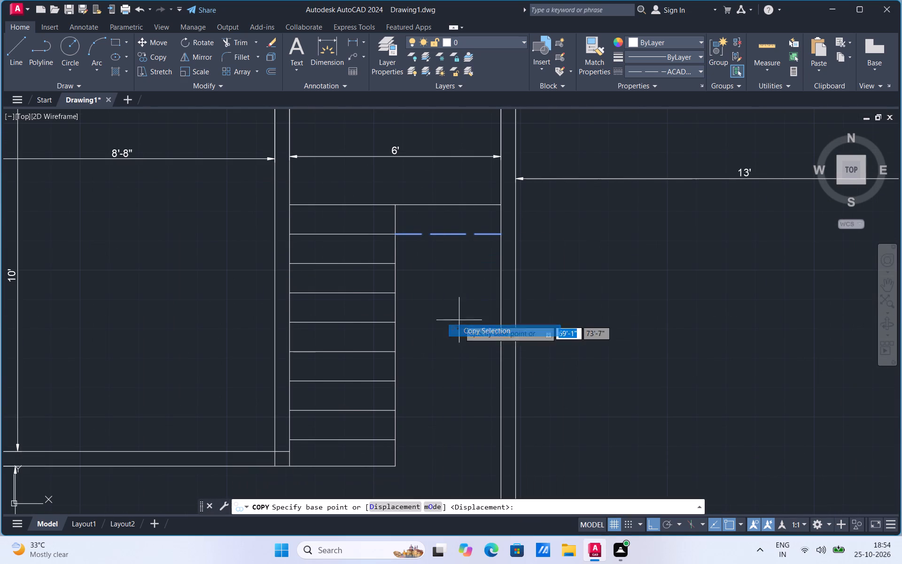
{"action": "left_click", "coordinate": [397, 237]}
{"action": "left_click", "coordinate": [393, 266]}
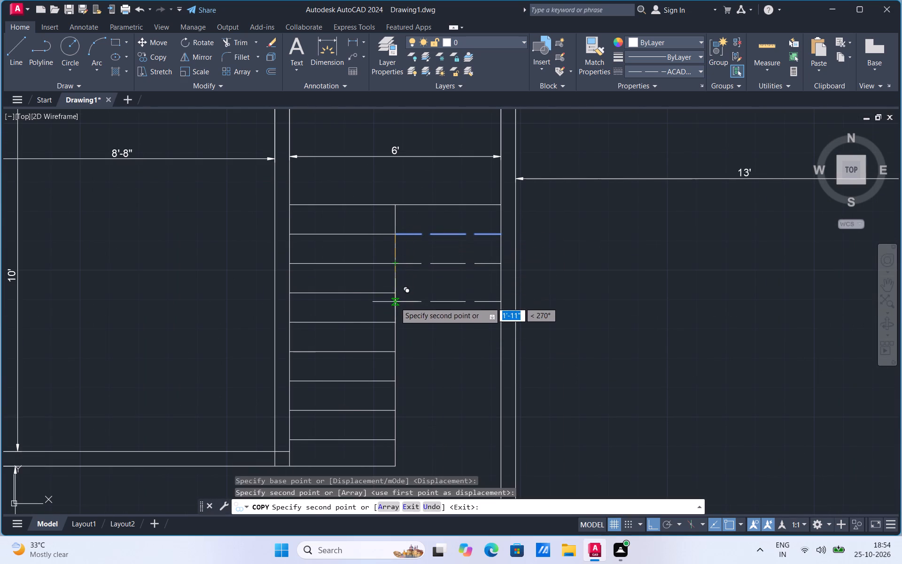
{"action": "left_click", "coordinate": [395, 294]}
{"action": "left_click", "coordinate": [395, 319]}
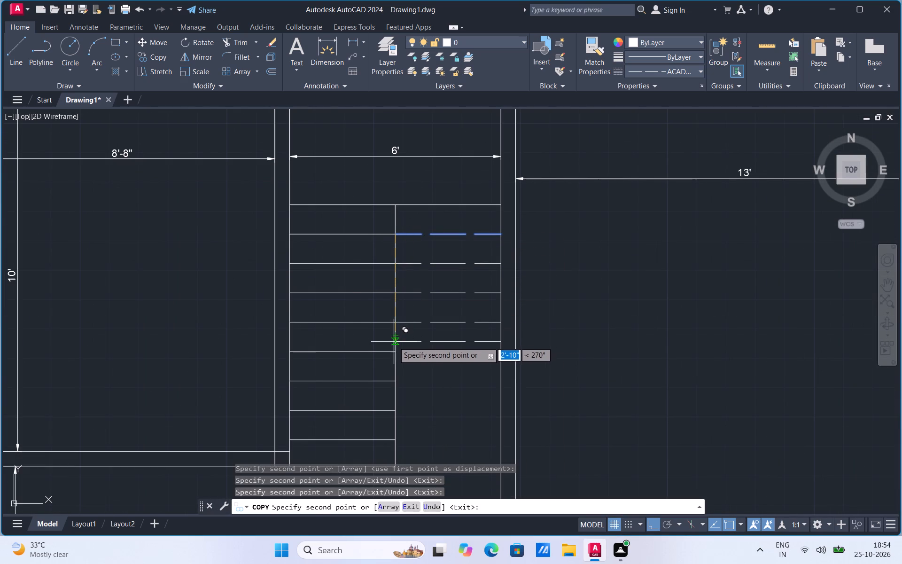
{"action": "left_click", "coordinate": [393, 352]}
{"action": "scroll", "coordinate": [460, 278], "scroll_direction": "down", "scroll_amount": 2}
{"action": "scroll", "coordinate": [438, 314], "scroll_direction": "up", "scroll_amount": 2}
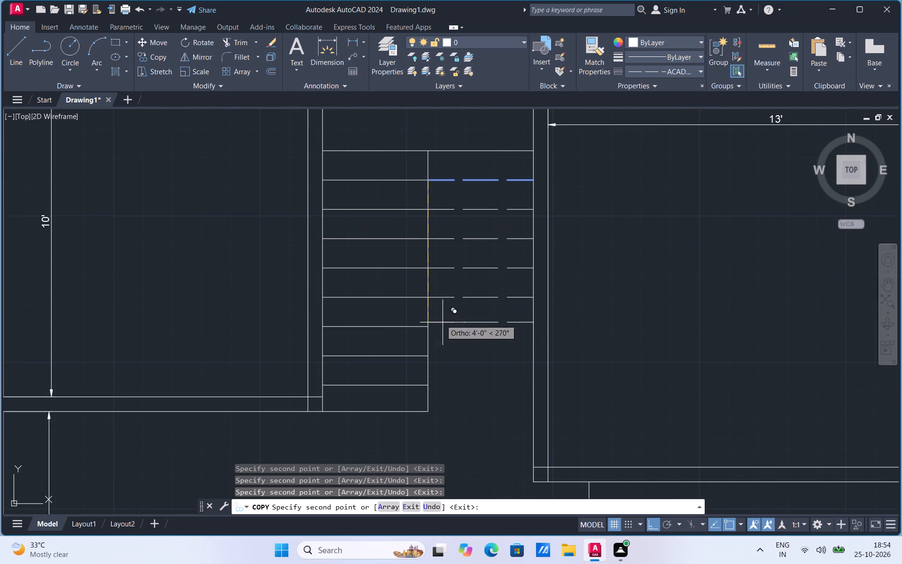
{"action": "key", "text": "Escape"}
Copy the southernmost dashed line 10" south onto the east end of the seventh step line.
{"action": "scroll", "coordinate": [446, 353], "scroll_direction": "down", "scroll_amount": 1}
{"action": "scroll", "coordinate": [450, 350], "scroll_direction": "up", "scroll_amount": 1}
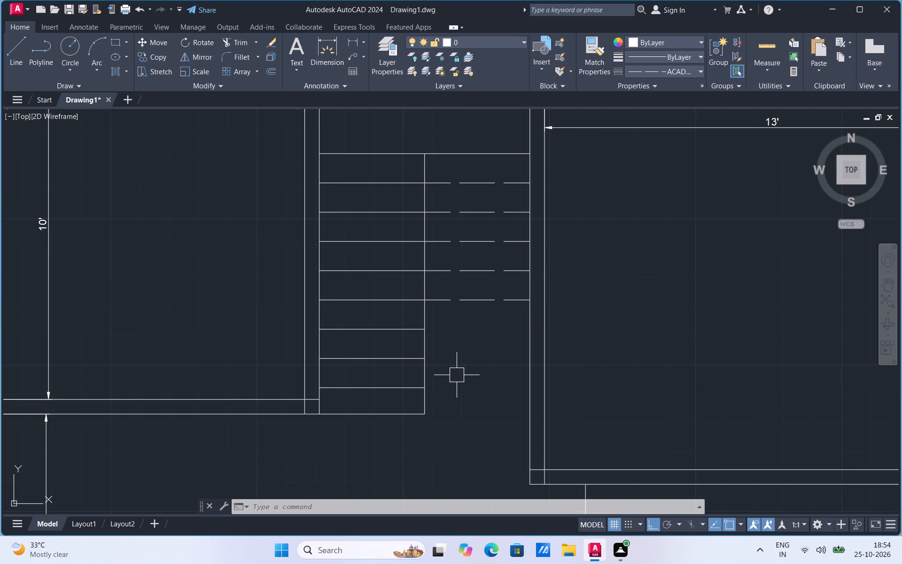
{"action": "scroll", "coordinate": [457, 375], "scroll_direction": "down", "scroll_amount": 1}
{"action": "scroll", "coordinate": [454, 366], "scroll_direction": "up", "scroll_amount": 1}
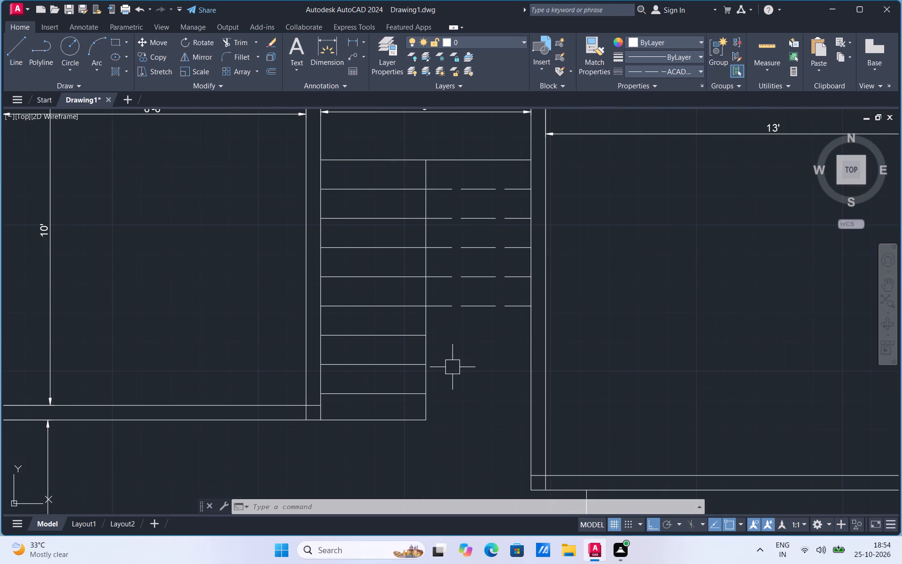
{"action": "scroll", "coordinate": [461, 278], "scroll_direction": "down", "scroll_amount": 1}
{"action": "scroll", "coordinate": [461, 315], "scroll_direction": "up", "scroll_amount": 1}
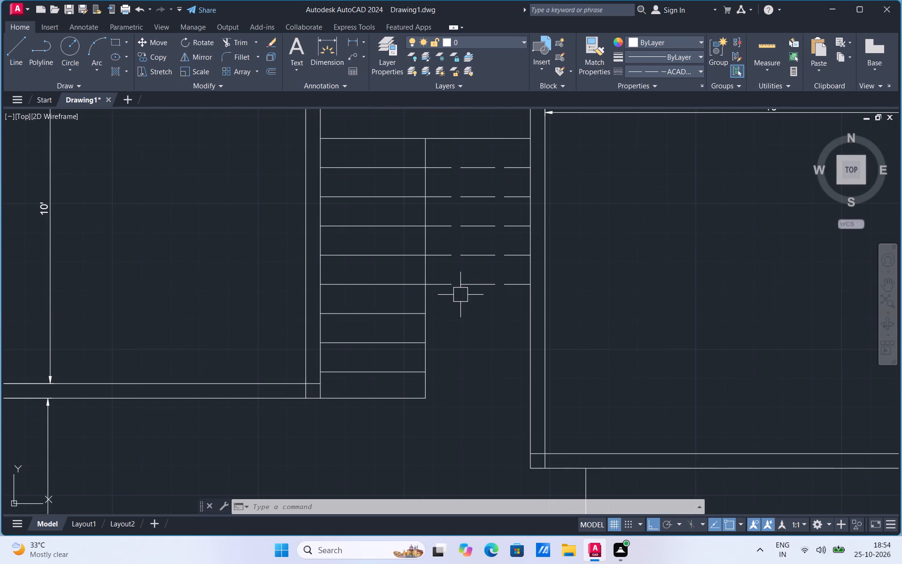
{"action": "left_click", "coordinate": [461, 282]}
{"action": "right_click", "coordinate": [461, 282]}
{"action": "left_click", "coordinate": [489, 342]}
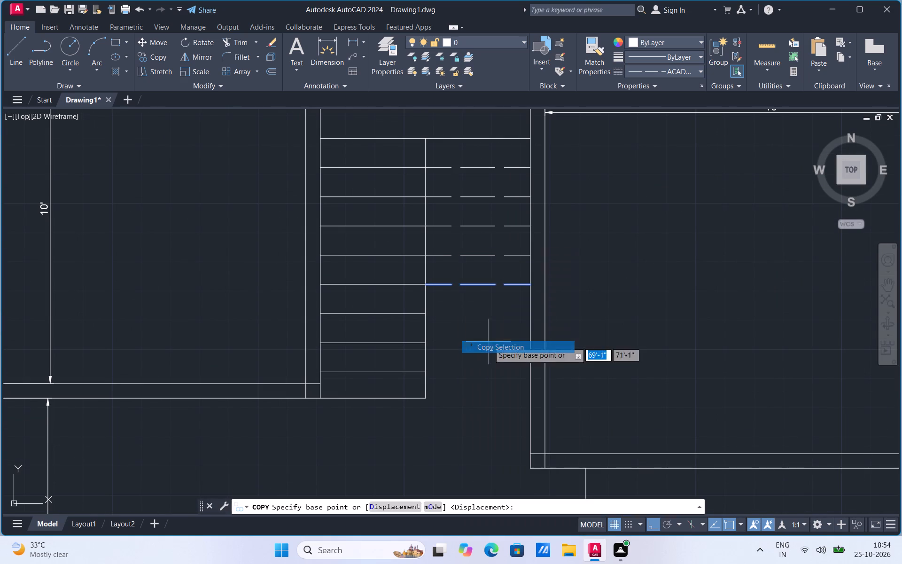
{"action": "scroll", "coordinate": [424, 330], "scroll_direction": "up", "scroll_amount": 2}
{"action": "left_click", "coordinate": [425, 214]}
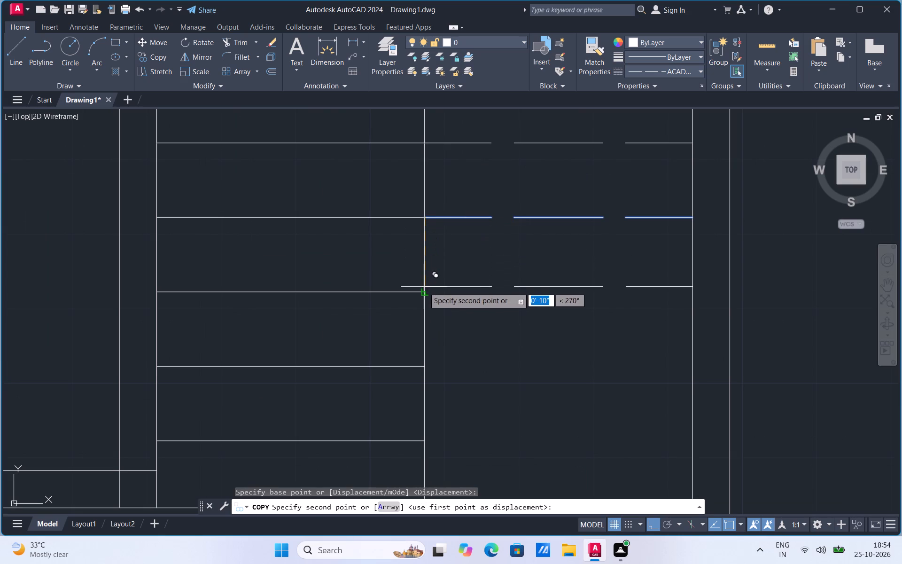
{"action": "left_click", "coordinate": [425, 292]}
{"action": "key", "text": "Escape"}
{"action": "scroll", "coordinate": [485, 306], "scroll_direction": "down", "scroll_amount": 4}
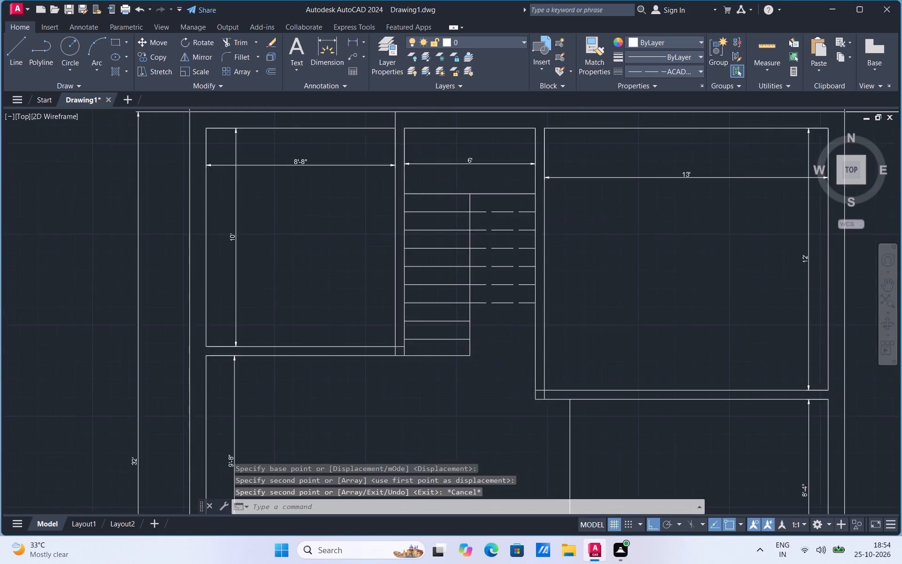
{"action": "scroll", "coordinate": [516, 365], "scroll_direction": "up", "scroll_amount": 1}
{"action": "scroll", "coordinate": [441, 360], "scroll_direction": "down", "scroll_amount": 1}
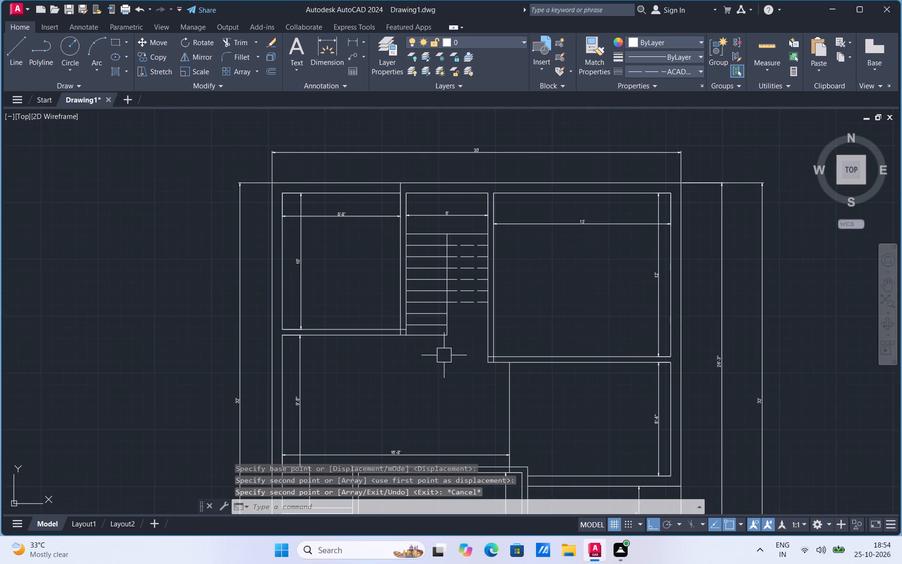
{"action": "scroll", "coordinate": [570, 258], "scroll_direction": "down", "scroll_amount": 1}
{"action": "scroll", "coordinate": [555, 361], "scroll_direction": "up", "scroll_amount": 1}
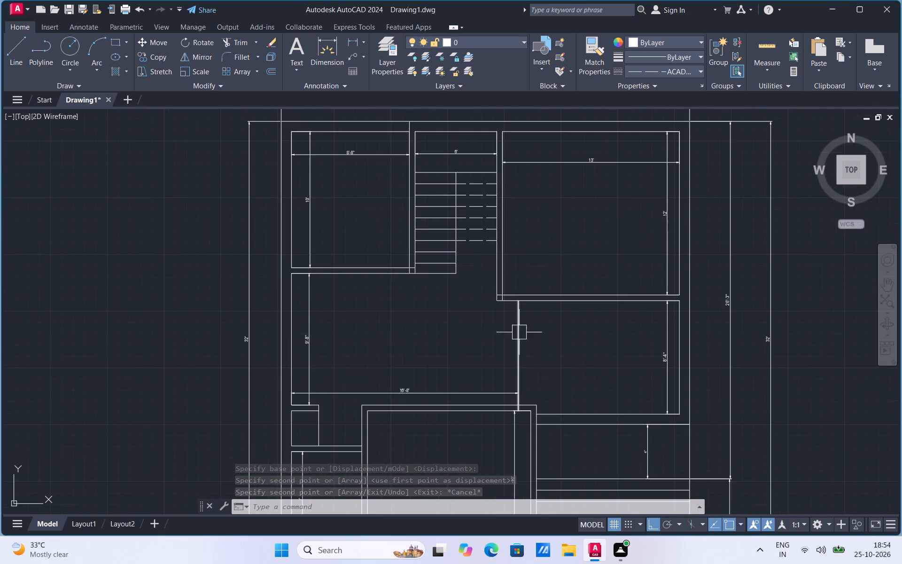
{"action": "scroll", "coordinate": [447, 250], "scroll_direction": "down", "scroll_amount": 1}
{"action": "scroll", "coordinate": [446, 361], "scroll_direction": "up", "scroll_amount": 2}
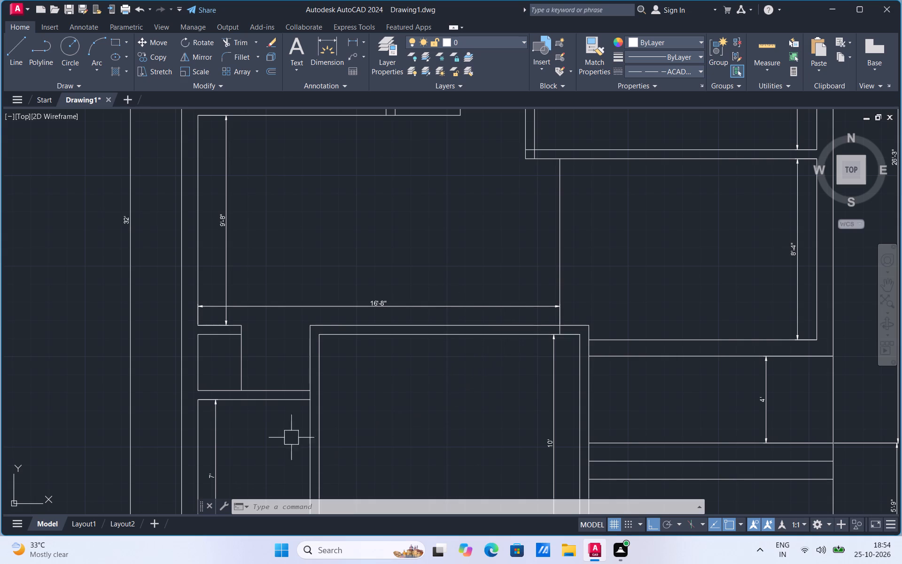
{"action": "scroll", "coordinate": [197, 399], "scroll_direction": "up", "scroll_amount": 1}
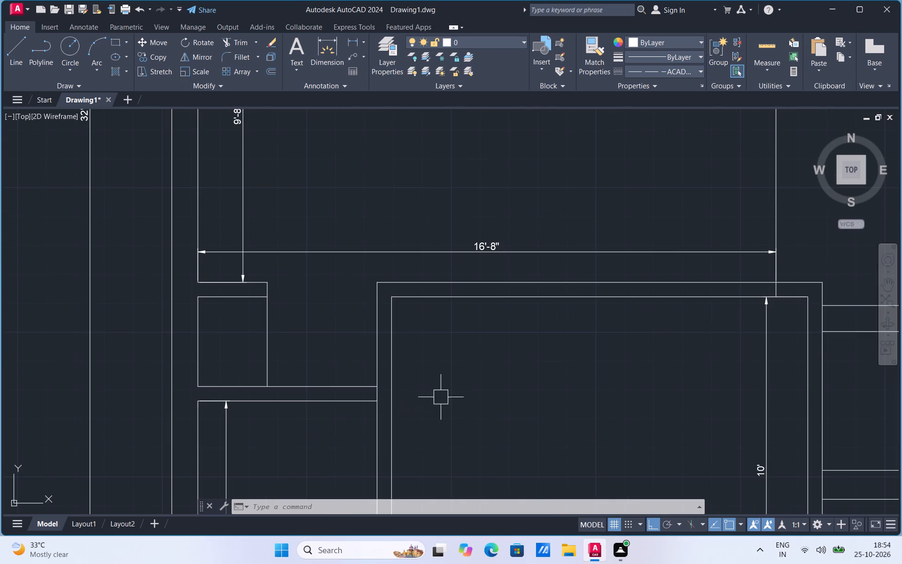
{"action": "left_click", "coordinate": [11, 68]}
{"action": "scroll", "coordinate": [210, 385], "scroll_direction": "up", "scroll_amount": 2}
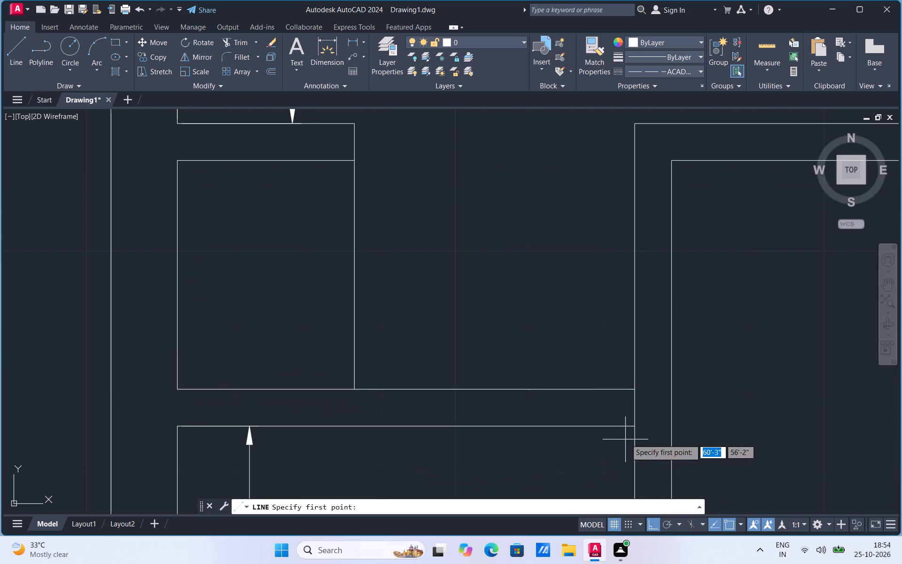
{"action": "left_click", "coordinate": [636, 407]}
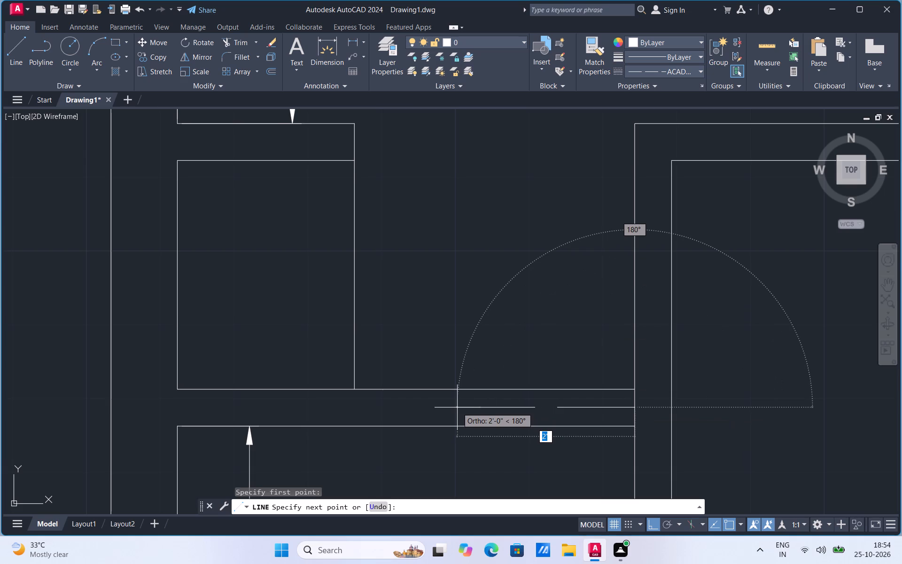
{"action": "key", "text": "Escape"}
With linetype ByLayer, draw a line 2'8" west from the 12' room's west partition inside the 5'-2" room's north wall, then north to its face.
{"action": "left_click", "coordinate": [701, 69]}
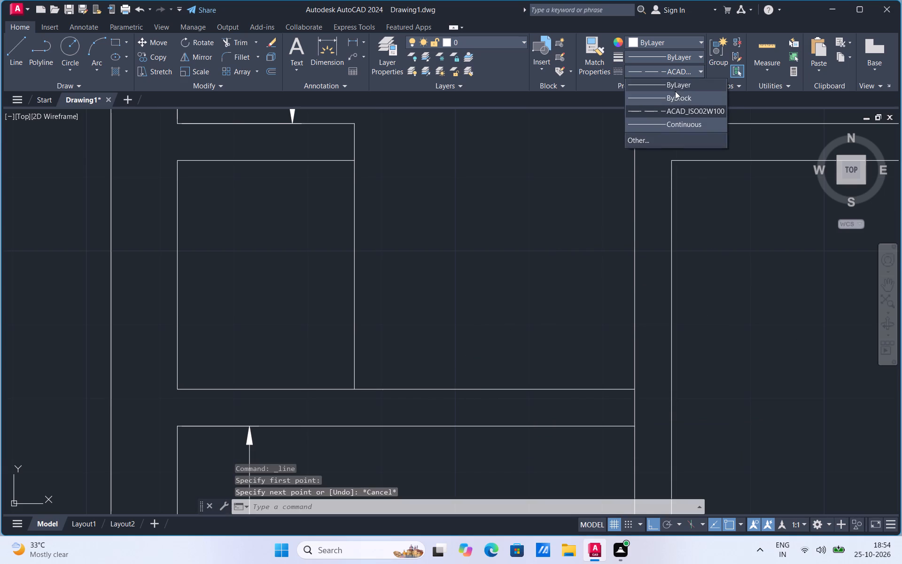
{"action": "left_click", "coordinate": [664, 83]}
{"action": "left_click", "coordinate": [18, 51]}
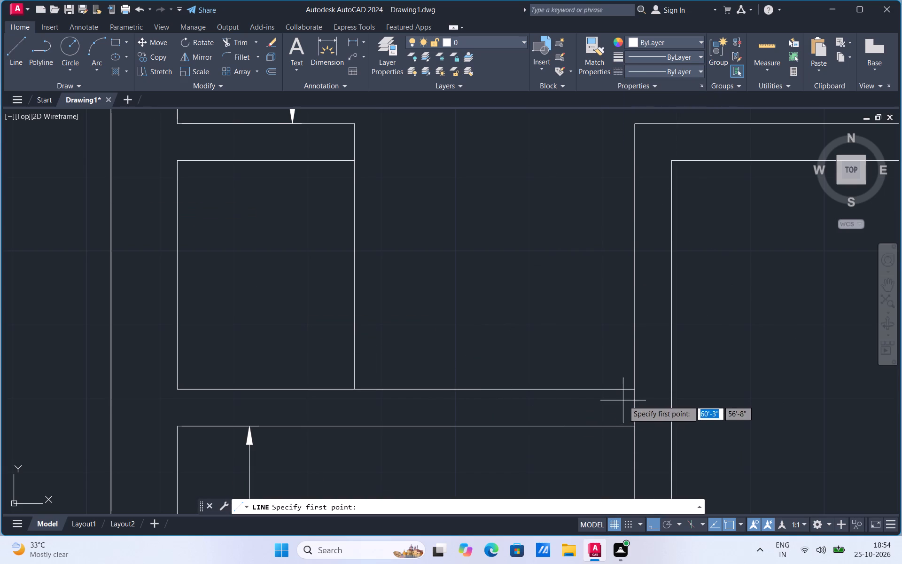
{"action": "left_click", "coordinate": [638, 407]}
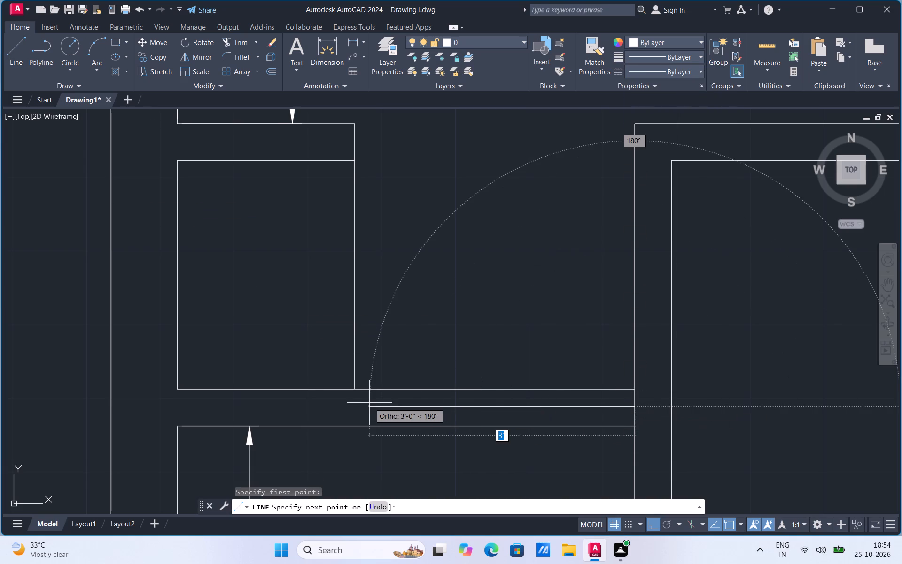
{"action": "type", "text": "2'"}
{"action": "type", "text": "8\""}
{"action": "key", "text": "Return"}
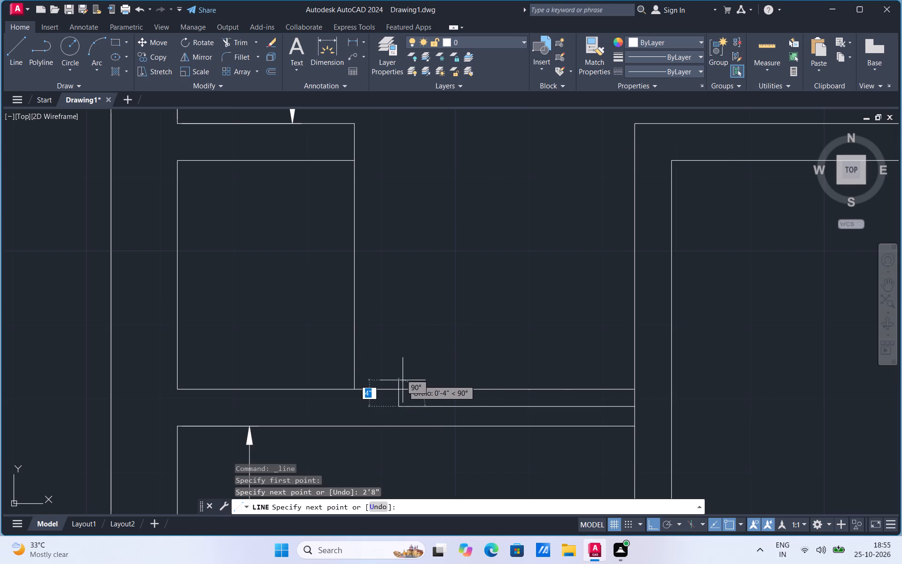
{"action": "left_click", "coordinate": [395, 389]}
{"action": "key", "text": "Escape"}
Extend the short vertical line across the 5'-2" room's north wall to the wall's south face.
{"action": "key", "text": "e"}
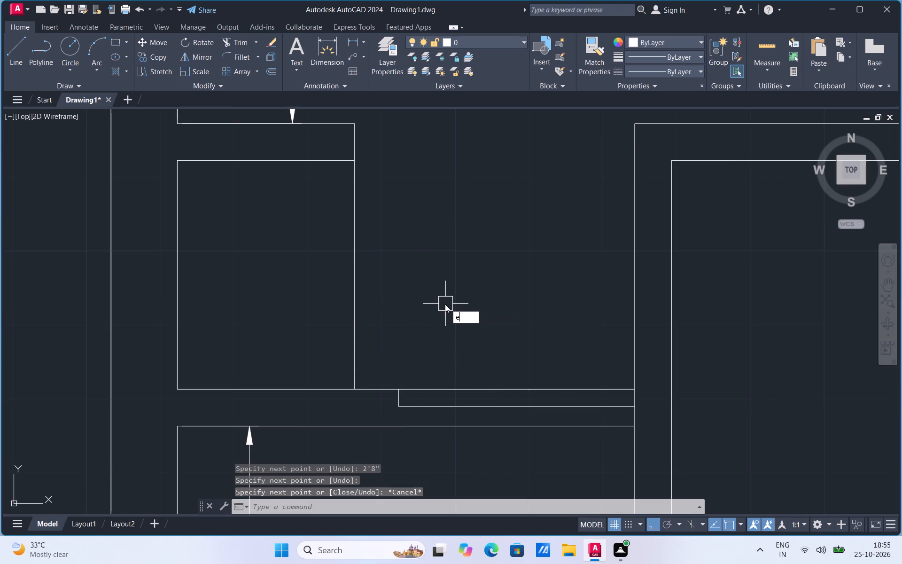
{"action": "key", "text": "x"}
{"action": "left_click", "coordinate": [473, 327]}
{"action": "scroll", "coordinate": [395, 400], "scroll_direction": "up", "scroll_amount": 1}
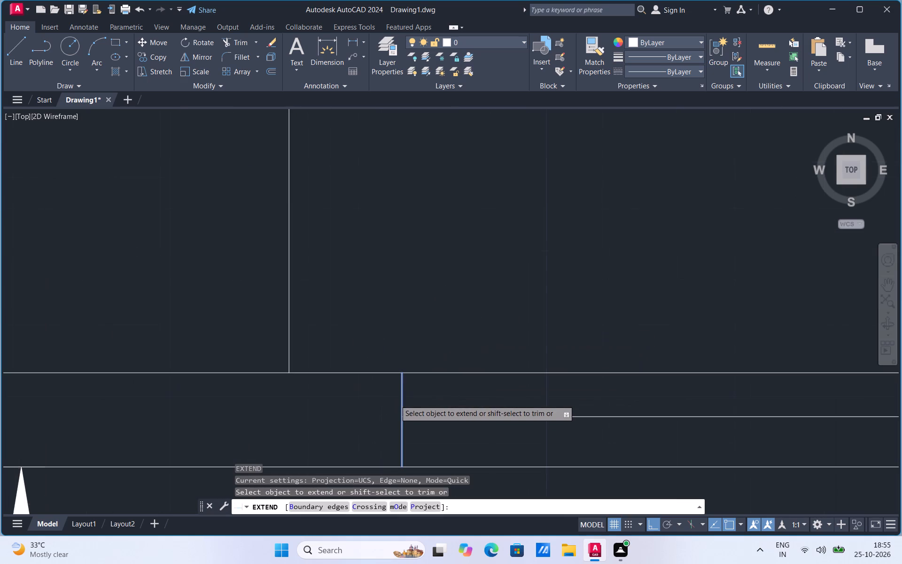
{"action": "scroll", "coordinate": [395, 400], "scroll_direction": "up", "scroll_amount": 1}
{"action": "left_click", "coordinate": [400, 398]}
{"action": "scroll", "coordinate": [400, 398], "scroll_direction": "down", "scroll_amount": 4}
{"action": "key", "text": "Escape"}
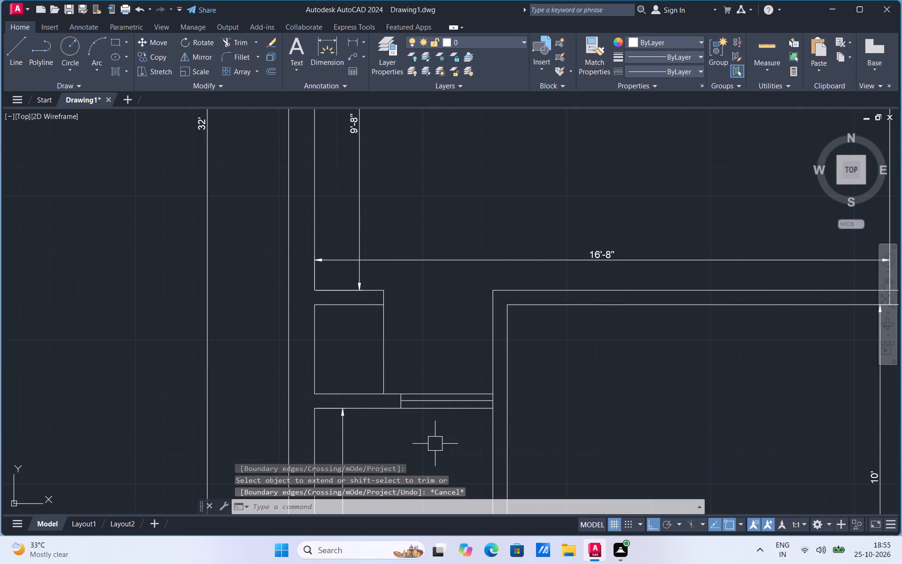
Trim both wall faces and the centre line east of the jamb to open the 5'-2" room's north doorway.
{"action": "left_click", "coordinate": [241, 45]}
{"action": "left_click_drag", "start_coordinate": [435, 446], "coordinate": [452, 376]}
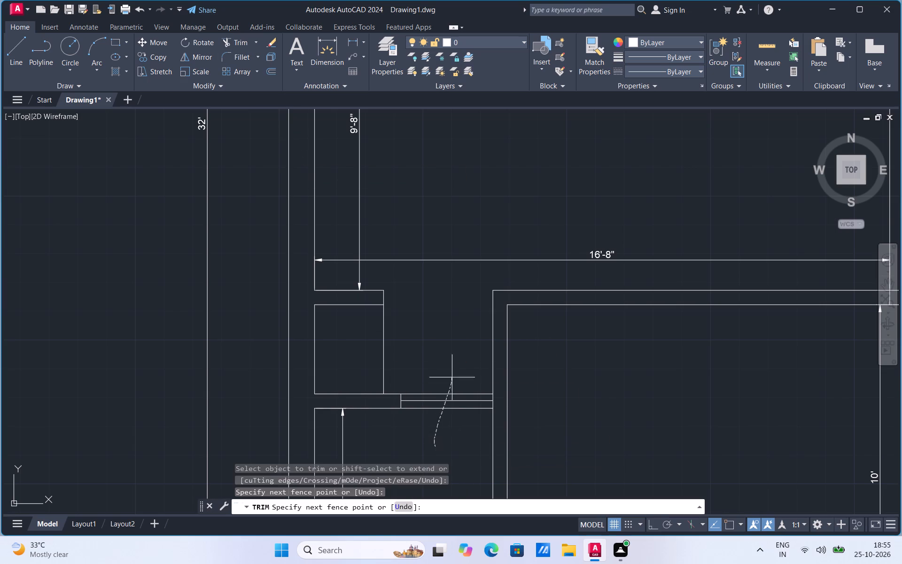
{"action": "left_click_drag", "start_coordinate": [452, 376], "coordinate": [452, 367]}
{"action": "scroll", "coordinate": [438, 407], "scroll_direction": "down", "scroll_amount": 4}
{"action": "scroll", "coordinate": [459, 344], "scroll_direction": "up", "scroll_amount": 3}
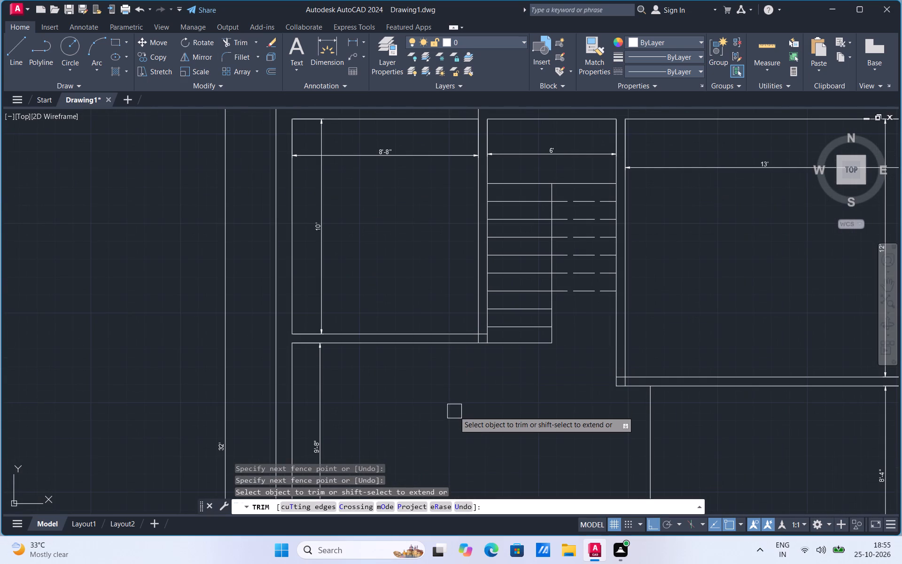
{"action": "key", "text": "Escape"}
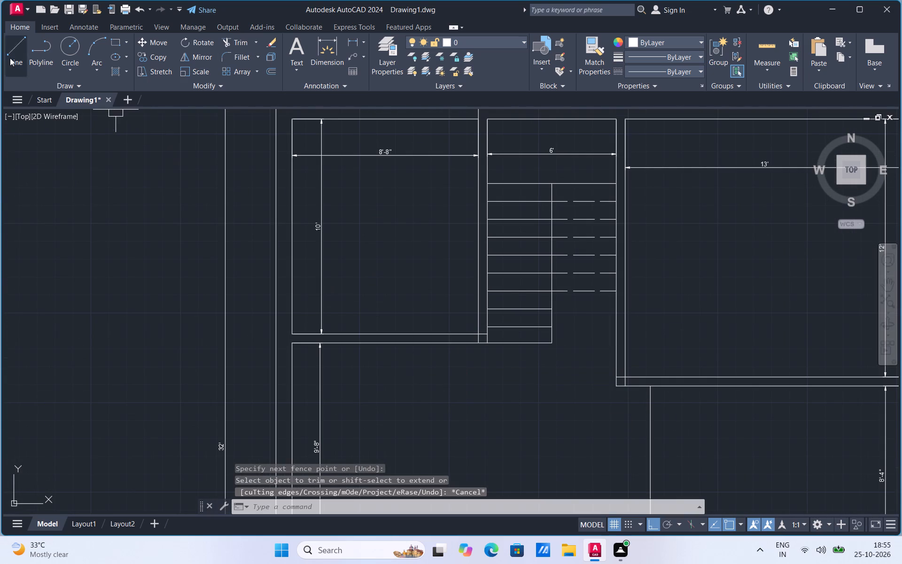
Draw a line 3'4" west from the staircase partition inside the 8'-8" room's south wall, then north to the wall's north face.
{"action": "left_click", "coordinate": [10, 58]}
{"action": "scroll", "coordinate": [478, 304], "scroll_direction": "up", "scroll_amount": 2}
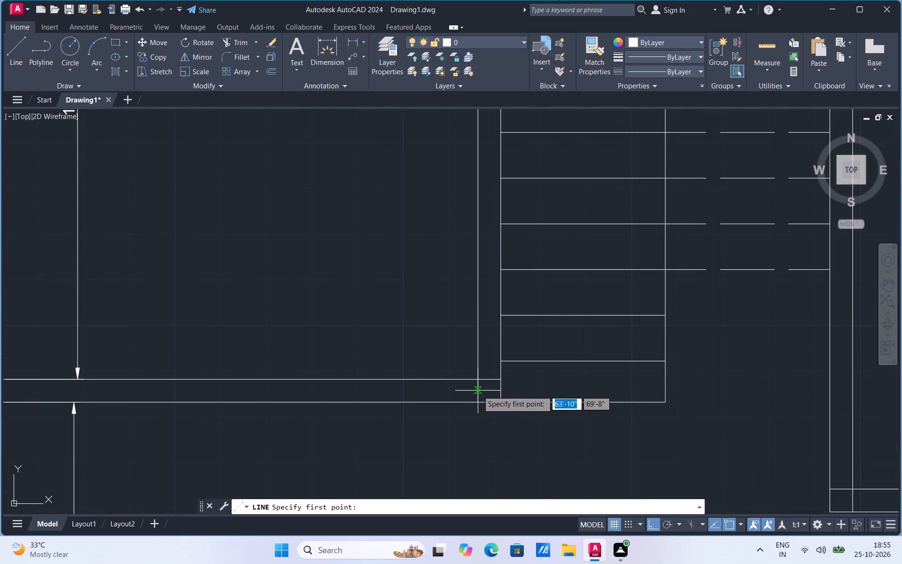
{"action": "left_click", "coordinate": [478, 391]}
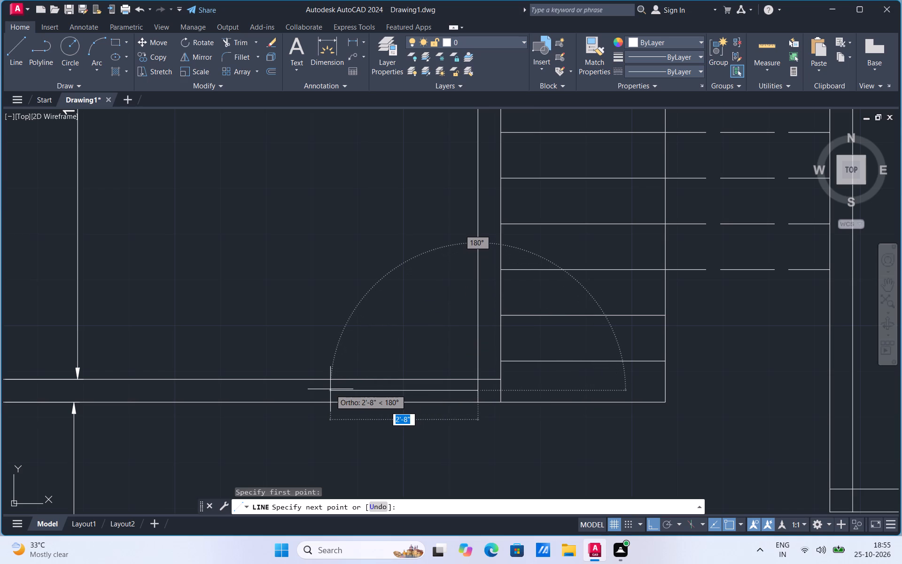
{"action": "type", "text": "3'"}
{"action": "type", "text": "4\""}
{"action": "key", "text": "Return"}
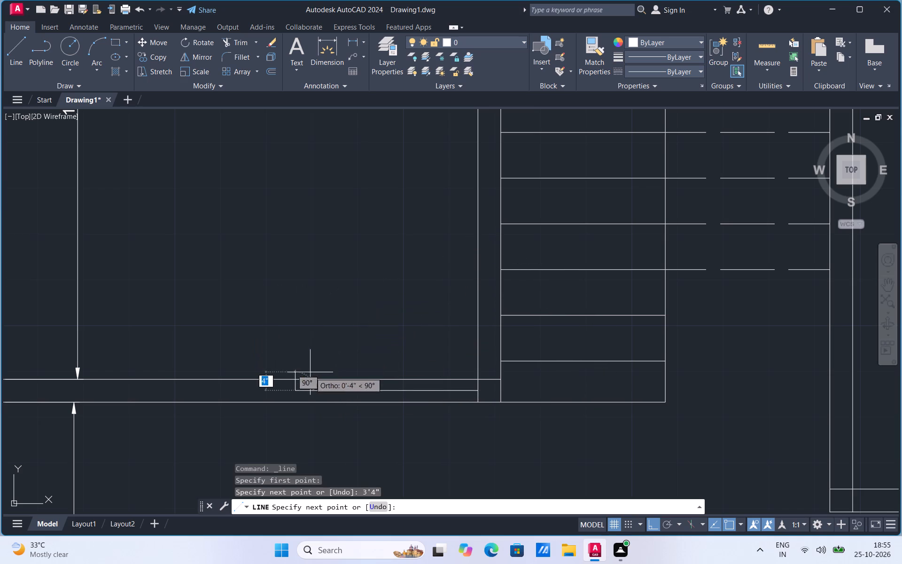
{"action": "left_click", "coordinate": [295, 382]}
{"action": "key", "text": "Escape"}
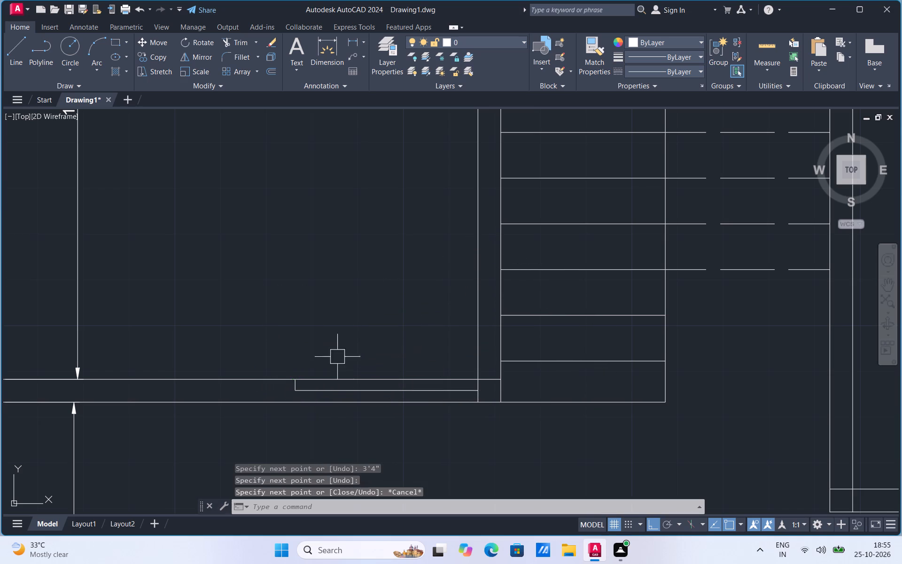
Extend the short vertical line to the south face of the 8'-8" room's south wall.
{"action": "scroll", "coordinate": [273, 400], "scroll_direction": "up", "scroll_amount": 2}
{"action": "key", "text": "e"}
{"action": "key", "text": "x"}
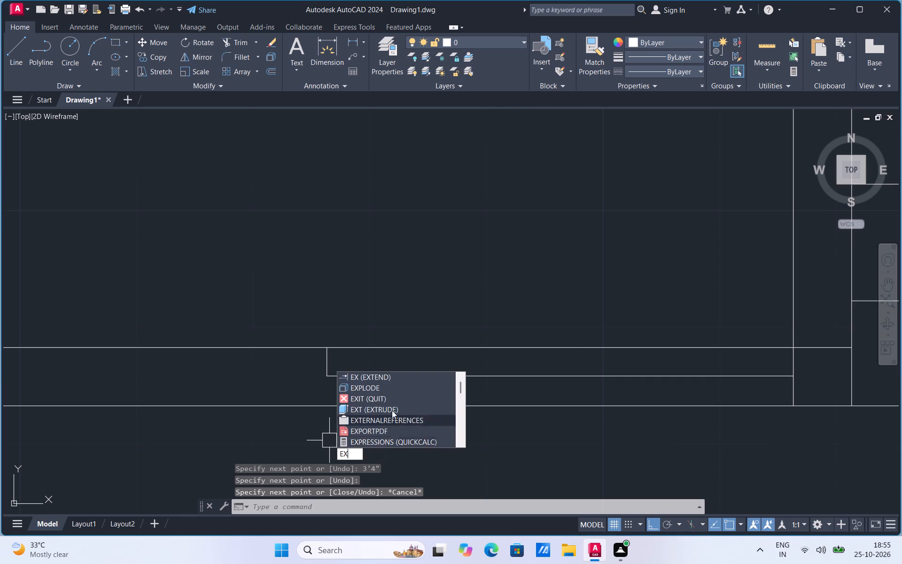
{"action": "left_click", "coordinate": [386, 378]}
{"action": "left_click", "coordinate": [323, 362]}
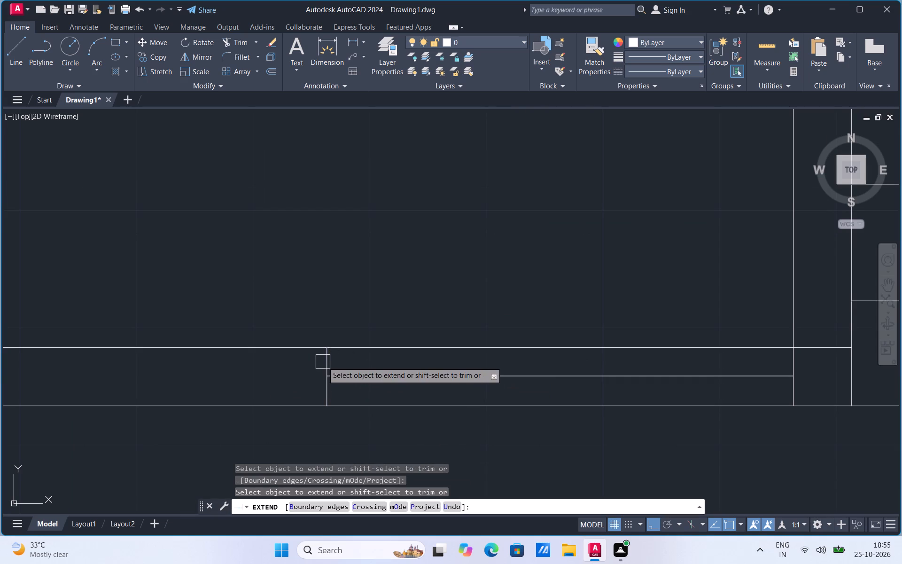
Trim the 8'-8" room's south wall lines between the jamb and the staircase partition, including the stub inside the partition.
{"action": "left_click", "coordinate": [237, 41]}
{"action": "left_click_drag", "start_coordinate": [458, 318], "coordinate": [465, 423]}
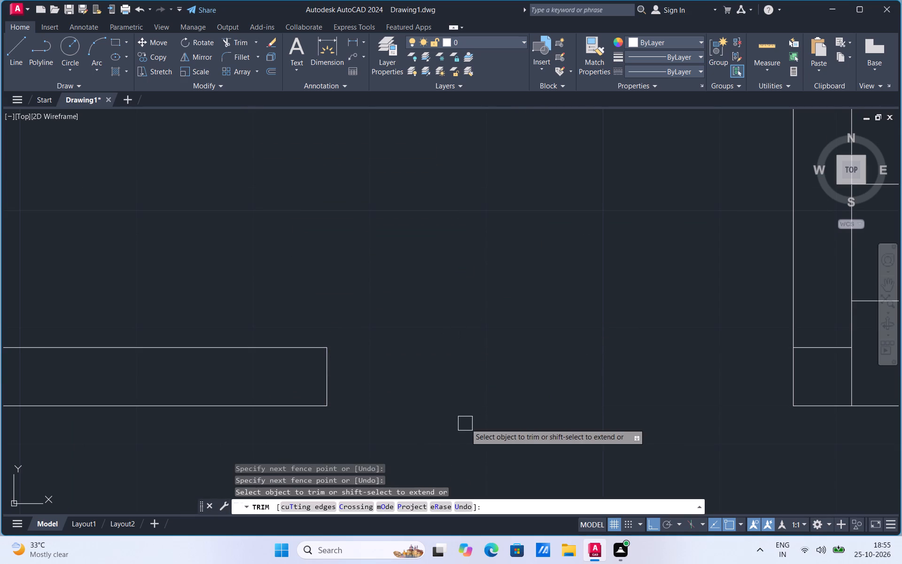
{"action": "scroll", "coordinate": [470, 426], "scroll_direction": "down", "scroll_amount": 3}
{"action": "scroll", "coordinate": [560, 416], "scroll_direction": "up", "scroll_amount": 3}
{"action": "left_click", "coordinate": [560, 386]}
{"action": "scroll", "coordinate": [538, 438], "scroll_direction": "down", "scroll_amount": 3}
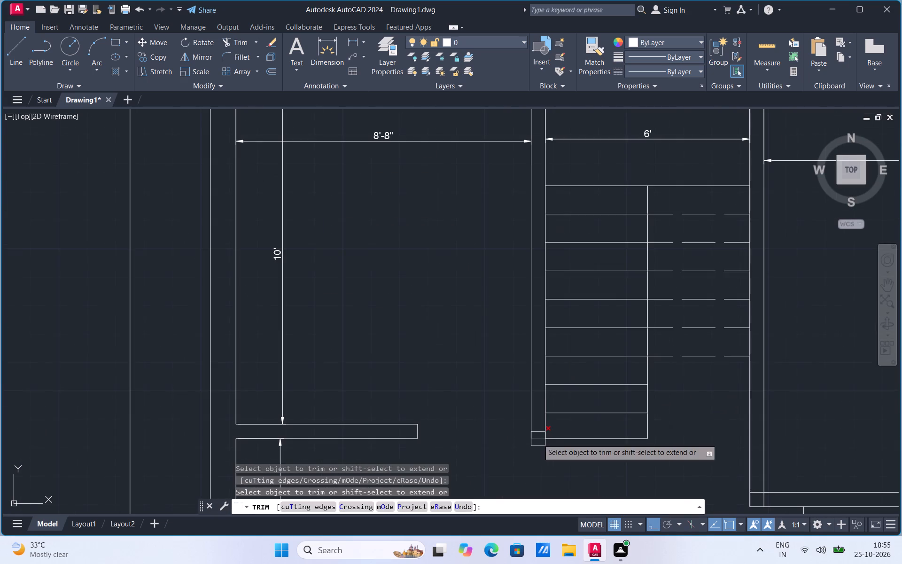
{"action": "scroll", "coordinate": [529, 409], "scroll_direction": "down", "scroll_amount": 1}
{"action": "scroll", "coordinate": [476, 186], "scroll_direction": "up", "scroll_amount": 2}
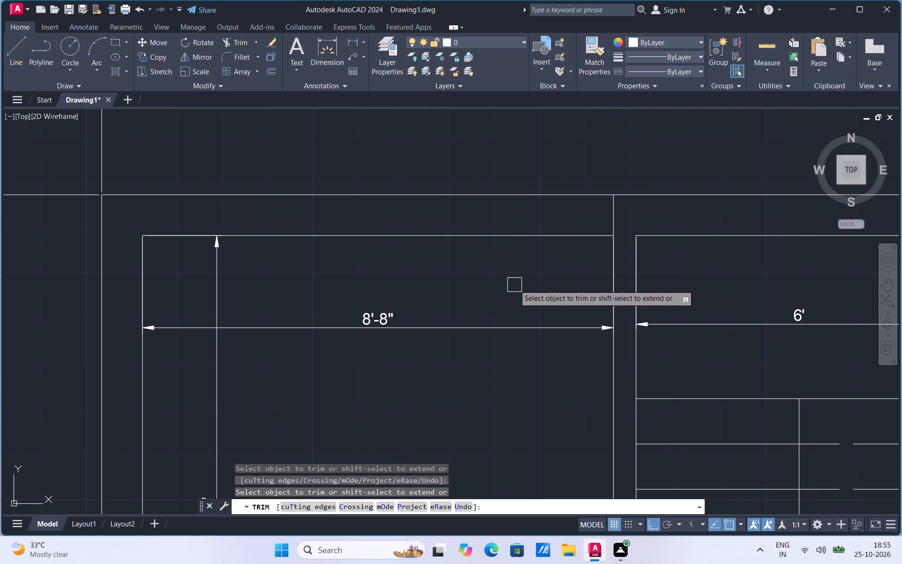
{"action": "key", "text": "Escape"}
Draw a line 3'4" west from the staircase partition's west face inside the 8'-8" room's north outer wall, then north to the outer face.
{"action": "left_click", "coordinate": [20, 57]}
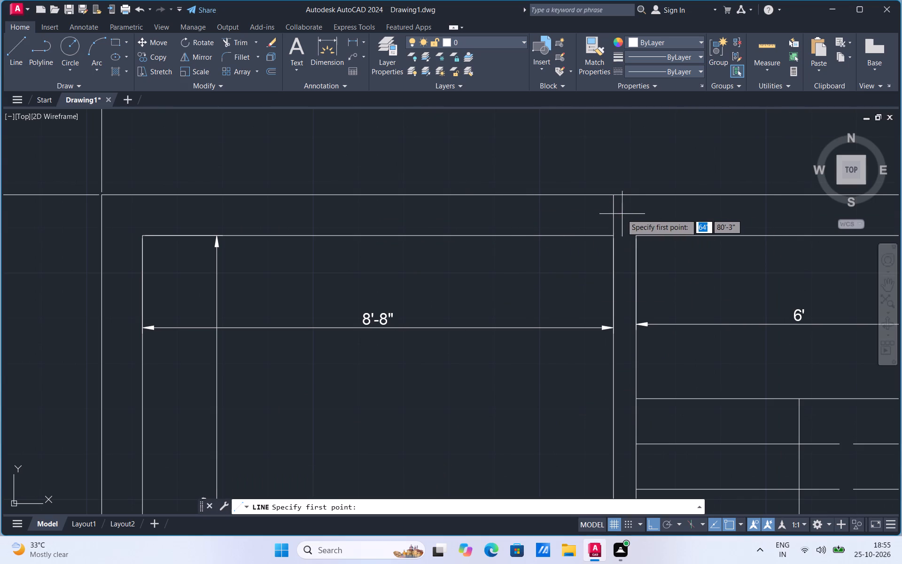
{"action": "left_click", "coordinate": [614, 214]}
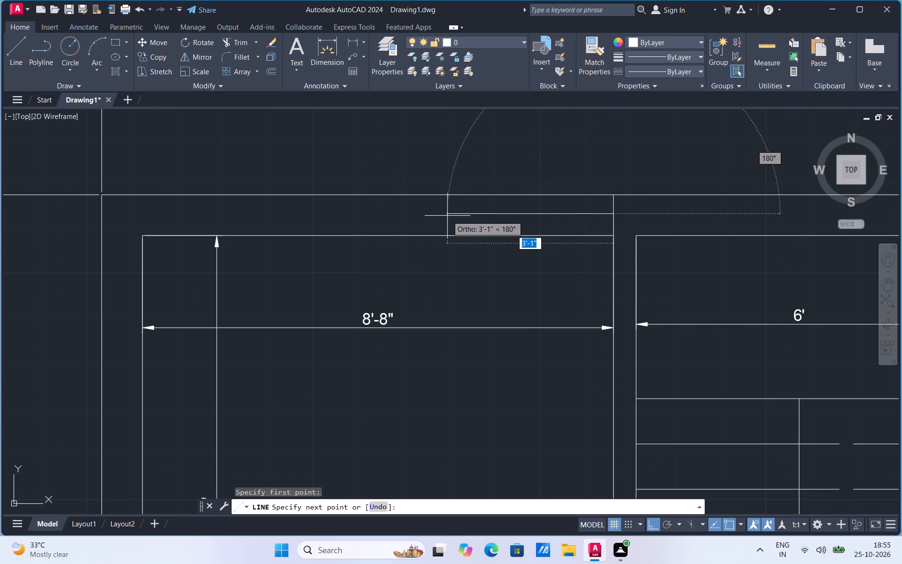
{"action": "type", "text": "3'4\""}
{"action": "key", "text": "Return"}
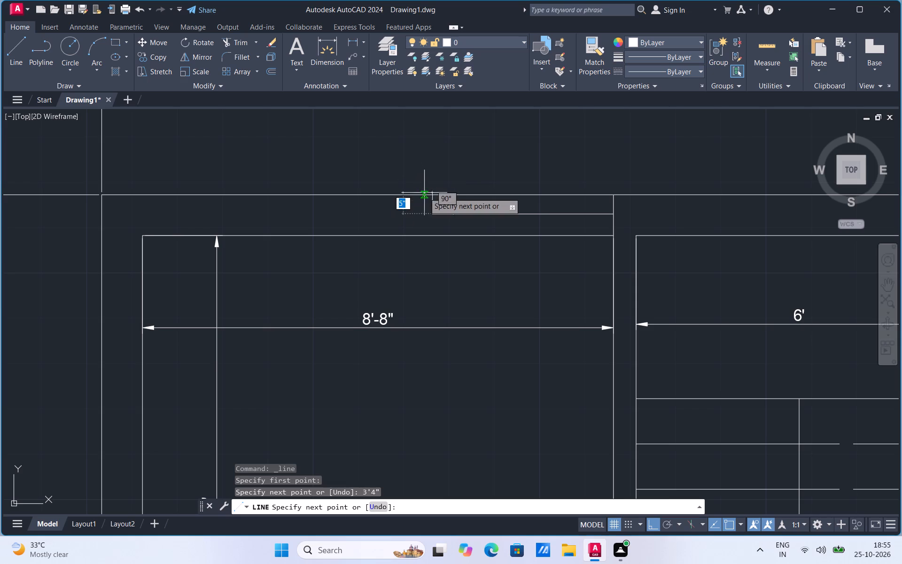
{"action": "left_click", "coordinate": [429, 193]}
{"action": "key", "text": "Escape"}
Extend the short vertical line across the north outer wall to its inner face.
{"action": "type", "text": "ex"}
{"action": "left_click", "coordinate": [537, 278]}
{"action": "scroll", "coordinate": [430, 205], "scroll_direction": "up", "scroll_amount": 1}
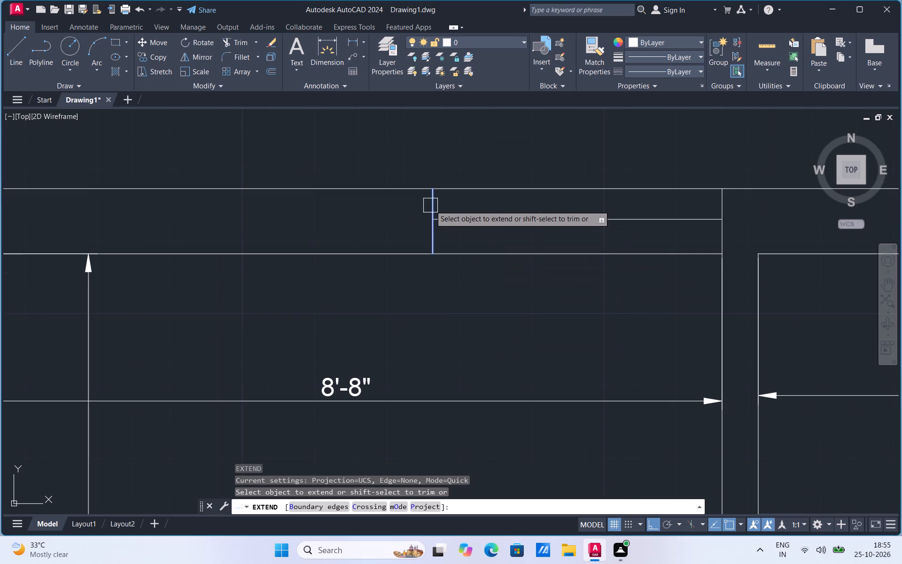
{"action": "left_click", "coordinate": [430, 205]}
Trim the north outer wall's faces and centre line between the jamb and the staircase partition to form the 8'-8" room's opening.
{"action": "left_click", "coordinate": [239, 43]}
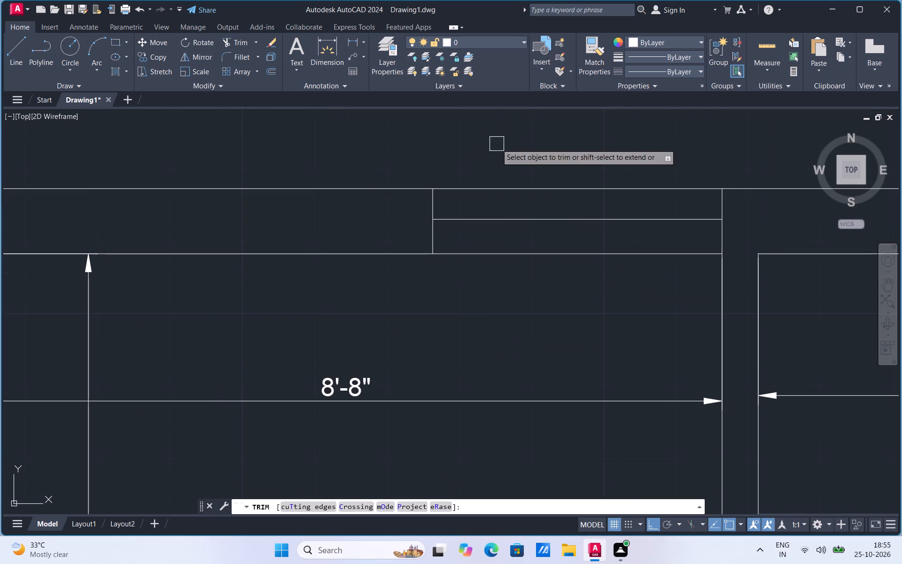
{"action": "left_click_drag", "start_coordinate": [497, 144], "coordinate": [520, 280]}
{"action": "scroll", "coordinate": [526, 214], "scroll_direction": "down", "scroll_amount": 4}
{"action": "scroll", "coordinate": [494, 304], "scroll_direction": "down", "scroll_amount": 1}
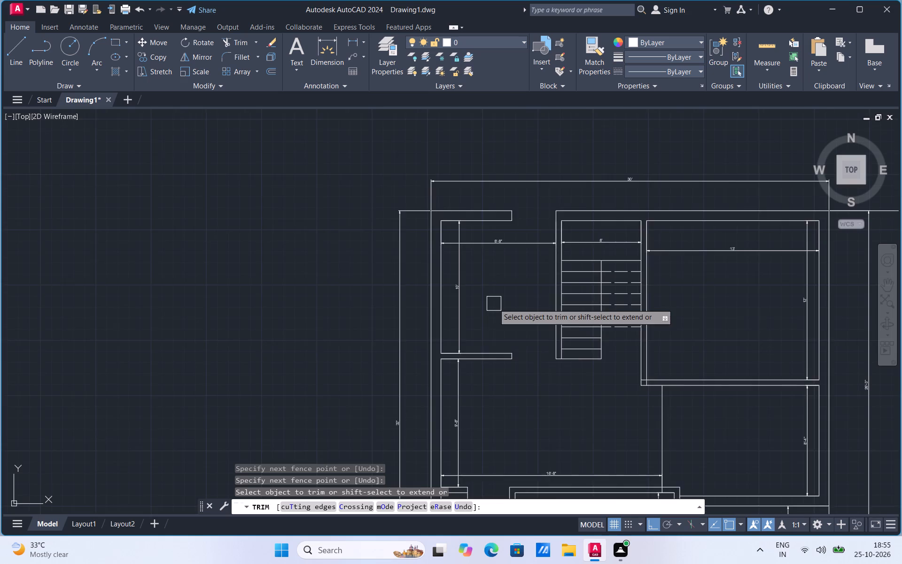
{"action": "scroll", "coordinate": [679, 314], "scroll_direction": "up", "scroll_amount": 2}
{"action": "scroll", "coordinate": [576, 251], "scroll_direction": "down", "scroll_amount": 1}
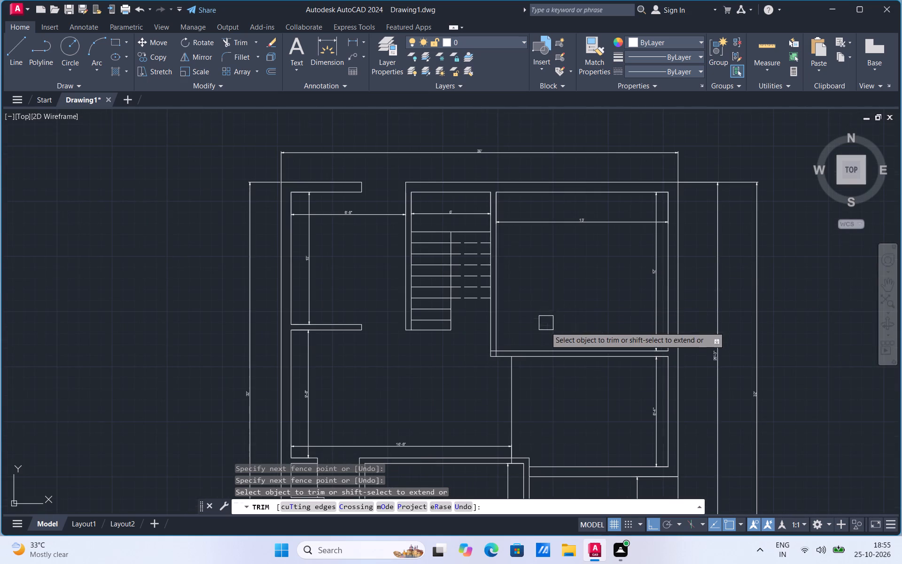
{"action": "scroll", "coordinate": [543, 375], "scroll_direction": "up", "scroll_amount": 2}
{"action": "key", "text": "Escape"}
Examine the whole floor plan, including the southern rooms, the southeast steps, the staircase bay and the northeast room.
{"action": "scroll", "coordinate": [559, 340], "scroll_direction": "down", "scroll_amount": 2}
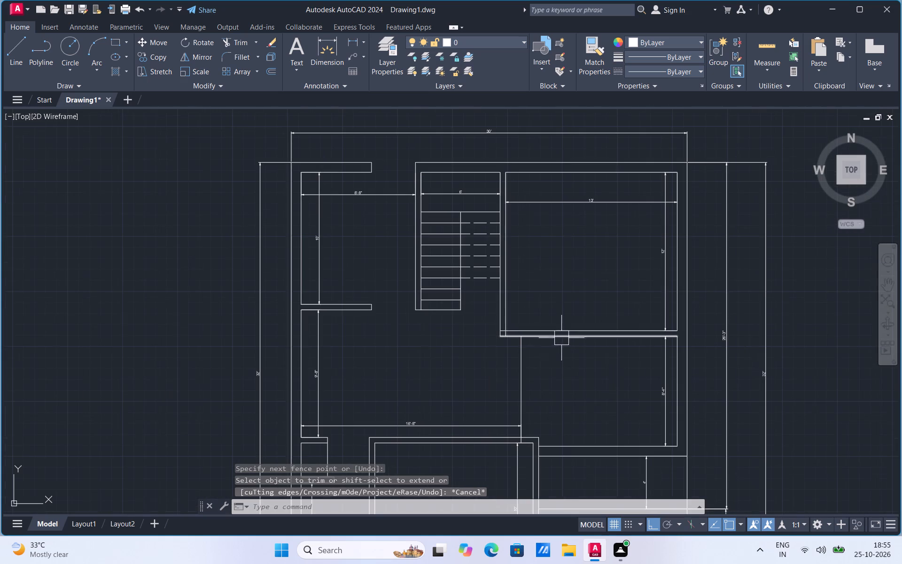
{"action": "scroll", "coordinate": [464, 141], "scroll_direction": "down", "scroll_amount": 1}
{"action": "scroll", "coordinate": [399, 269], "scroll_direction": "up", "scroll_amount": 2}
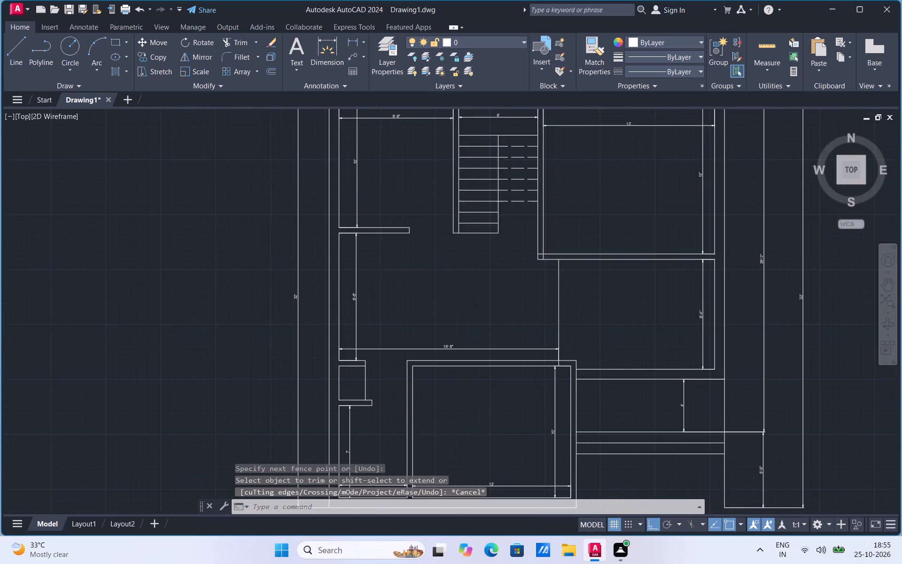
{"action": "scroll", "coordinate": [404, 296], "scroll_direction": "down", "scroll_amount": 2}
{"action": "scroll", "coordinate": [436, 399], "scroll_direction": "up", "scroll_amount": 1}
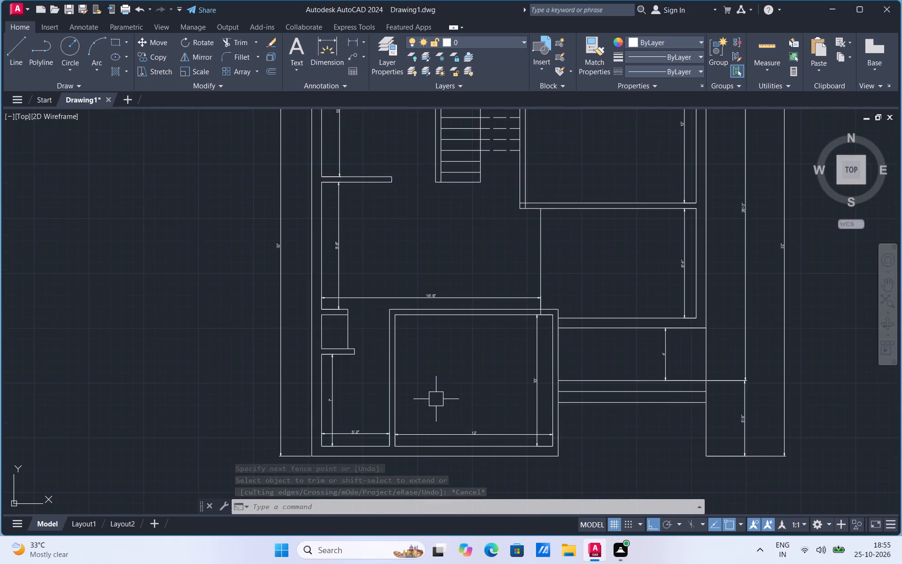
{"action": "scroll", "coordinate": [436, 399], "scroll_direction": "up", "scroll_amount": 1}
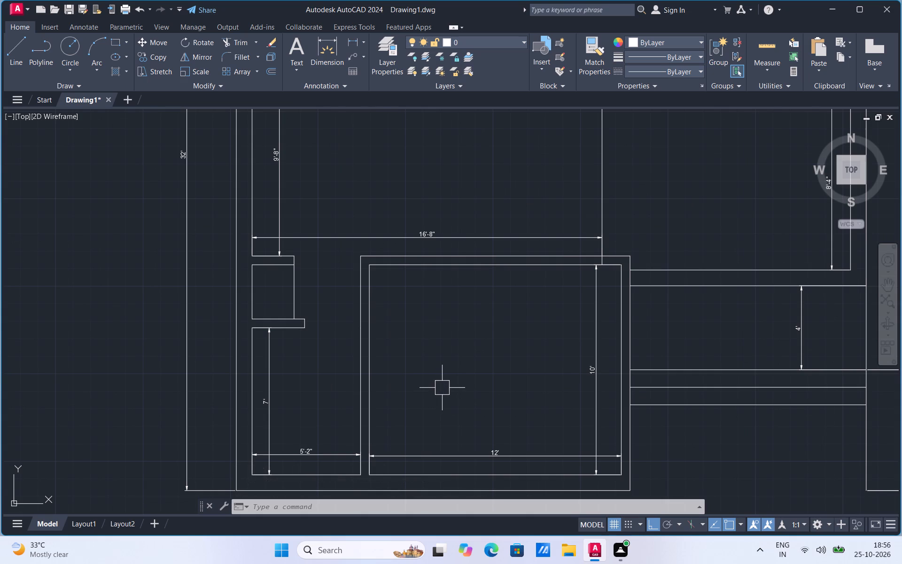
{"action": "scroll", "coordinate": [633, 244], "scroll_direction": "up", "scroll_amount": 1}
{"action": "scroll", "coordinate": [478, 342], "scroll_direction": "down", "scroll_amount": 2}
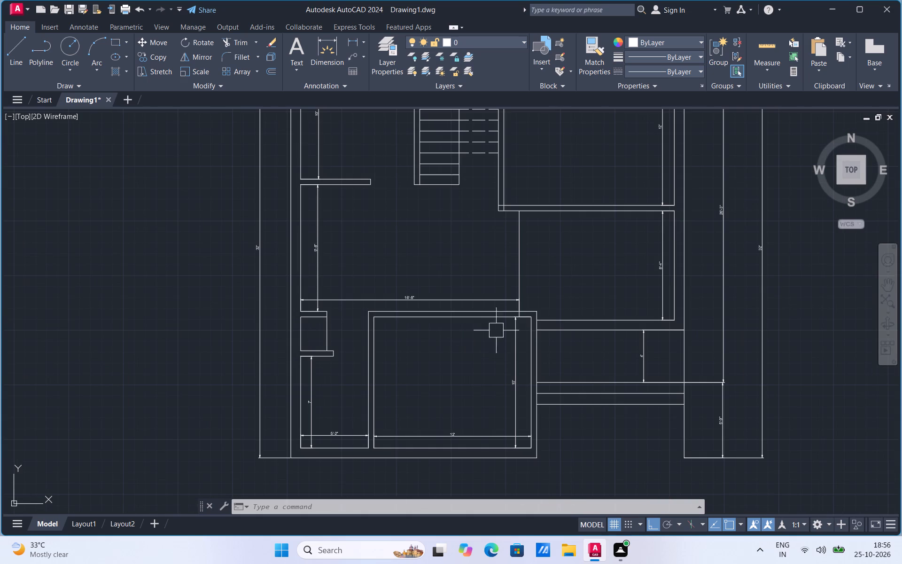
{"action": "scroll", "coordinate": [540, 317], "scroll_direction": "up", "scroll_amount": 1}
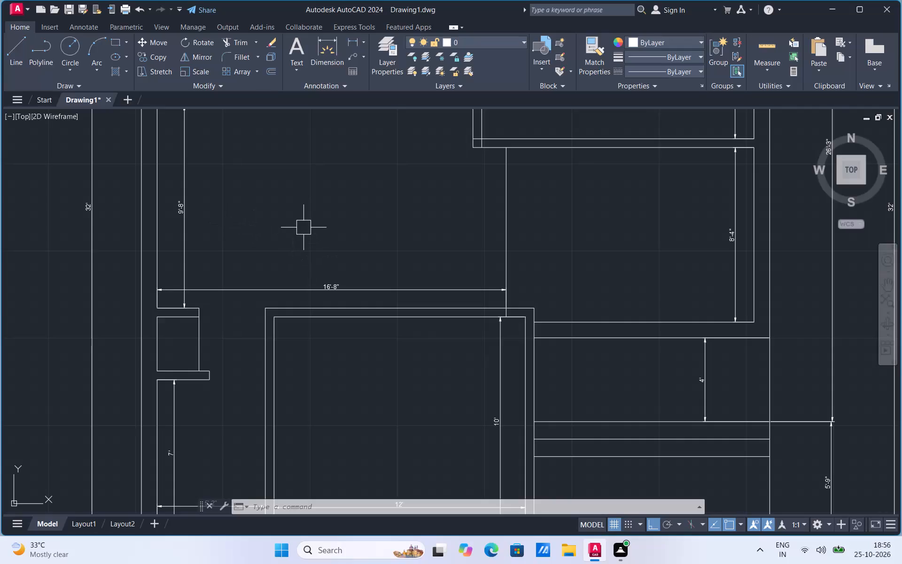
{"action": "scroll", "coordinate": [294, 251], "scroll_direction": "down", "scroll_amount": 2}
{"action": "scroll", "coordinate": [400, 181], "scroll_direction": "up", "scroll_amount": 1}
{"action": "scroll", "coordinate": [449, 291], "scroll_direction": "down", "scroll_amount": 2}
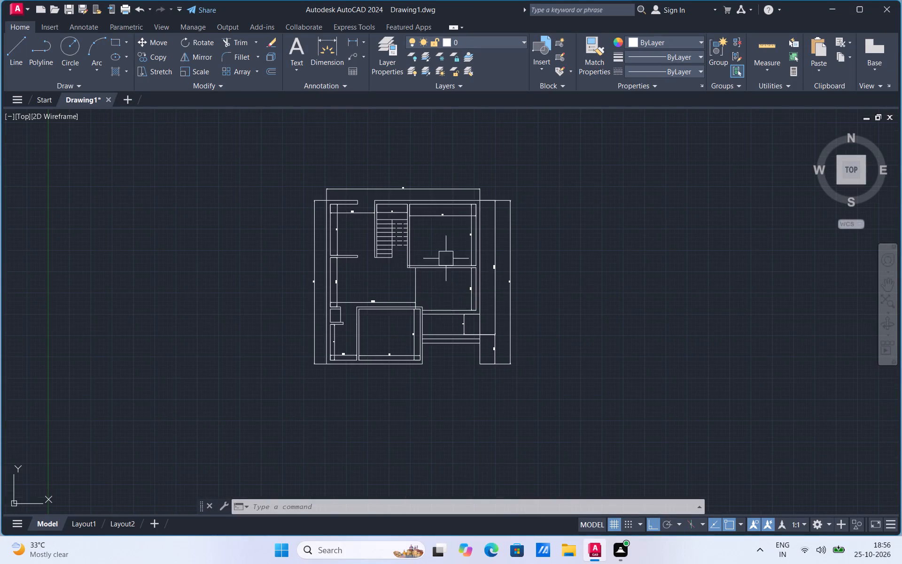
{"action": "scroll", "coordinate": [433, 191], "scroll_direction": "up", "scroll_amount": 3}
{"action": "scroll", "coordinate": [518, 218], "scroll_direction": "down", "scroll_amount": 1}
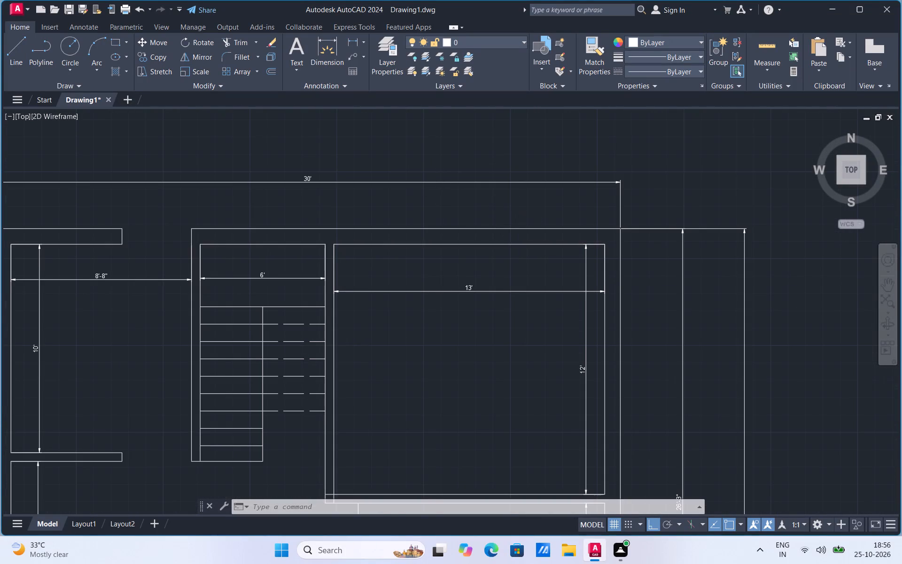
Draw a 9" by 9" column square in the open floor of the 16'-8" wide room.
{"action": "scroll", "coordinate": [521, 212], "scroll_direction": "down", "scroll_amount": 2}
{"action": "scroll", "coordinate": [487, 329], "scroll_direction": "up", "scroll_amount": 2}
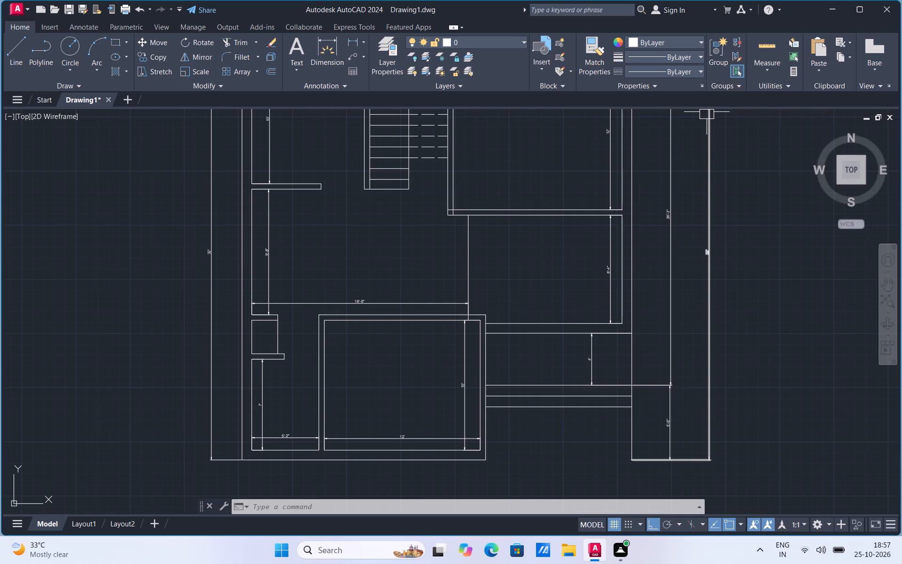
{"action": "scroll", "coordinate": [440, 336], "scroll_direction": "up", "scroll_amount": 2}
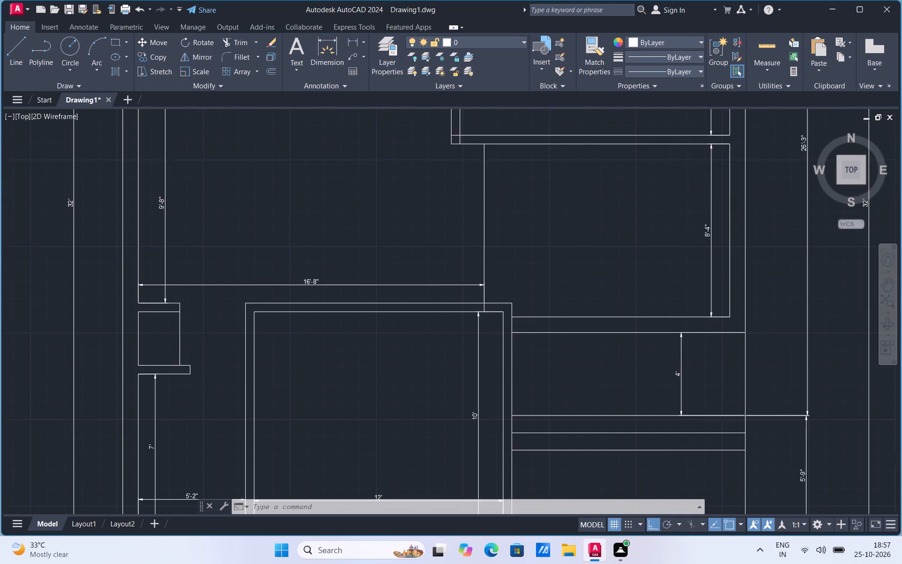
{"action": "scroll", "coordinate": [571, 285], "scroll_direction": "down", "scroll_amount": 2}
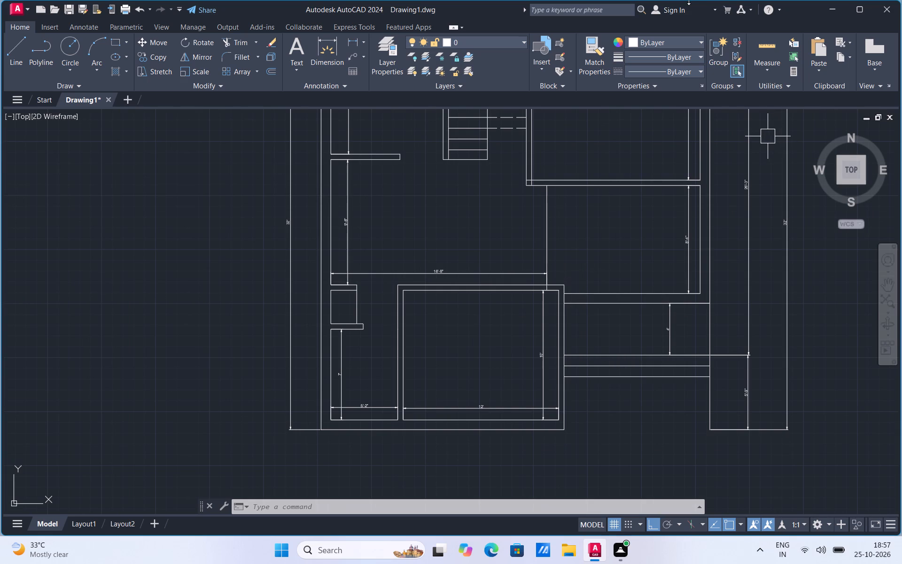
{"action": "left_click", "coordinate": [128, 43]}
{"action": "left_click", "coordinate": [125, 57]}
{"action": "scroll", "coordinate": [457, 219], "scroll_direction": "up", "scroll_amount": 2}
{"action": "left_click", "coordinate": [374, 252]}
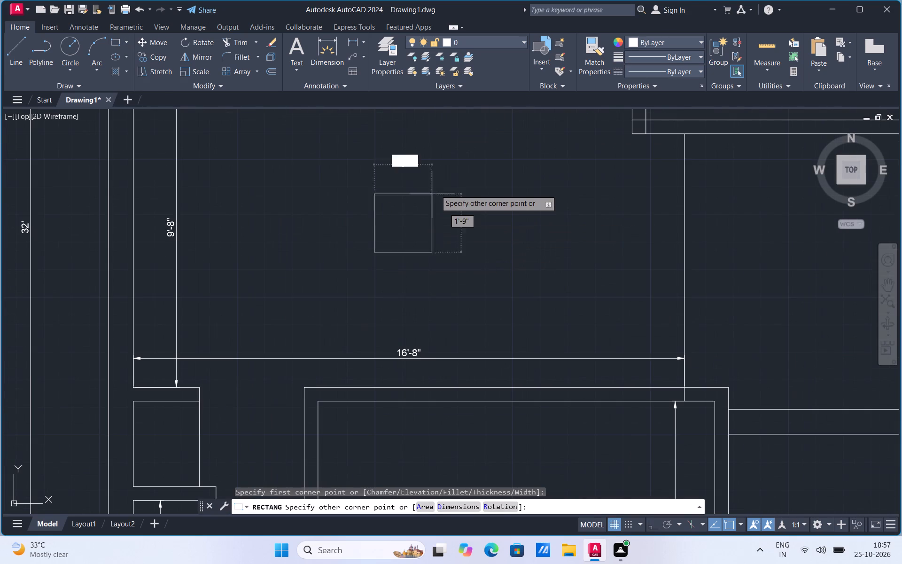
{"action": "key", "text": "9"}
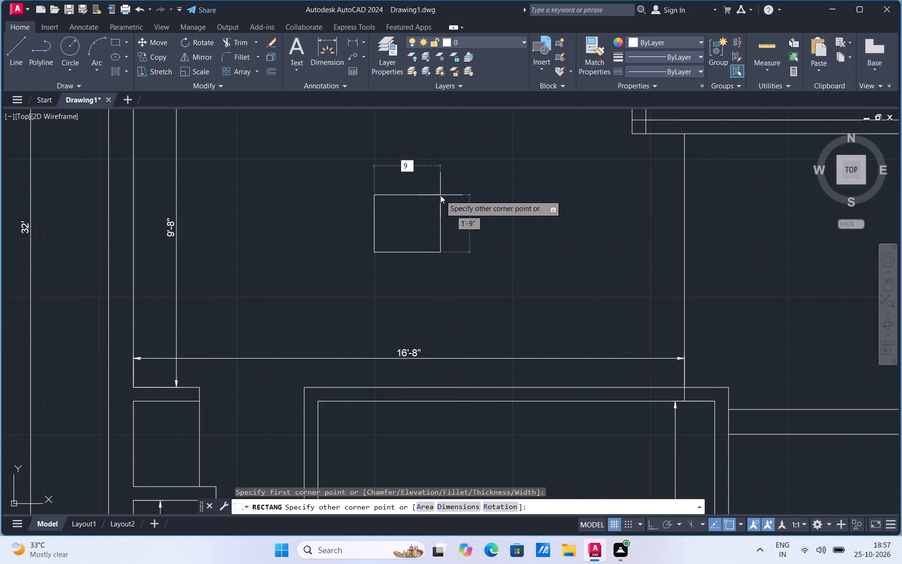
{"action": "type", "text": ",9"}
{"action": "key", "text": "Return"}
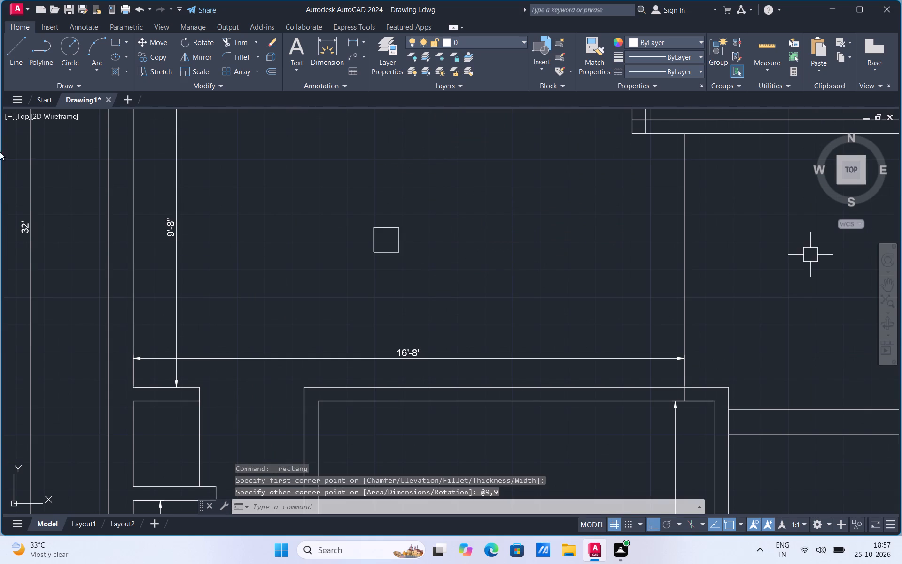
Move the 9" square by its southwest corner onto the outer southwest corner of the building's walls, with Ortho off.
{"action": "left_click", "coordinate": [394, 252]}
{"action": "right_click", "coordinate": [394, 252]}
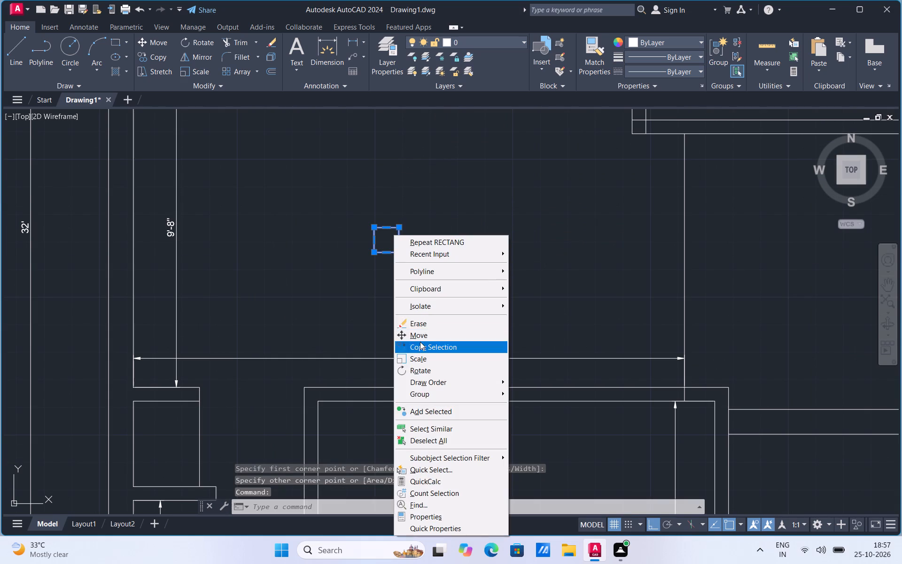
{"action": "left_click", "coordinate": [420, 340]}
{"action": "left_click", "coordinate": [372, 251]}
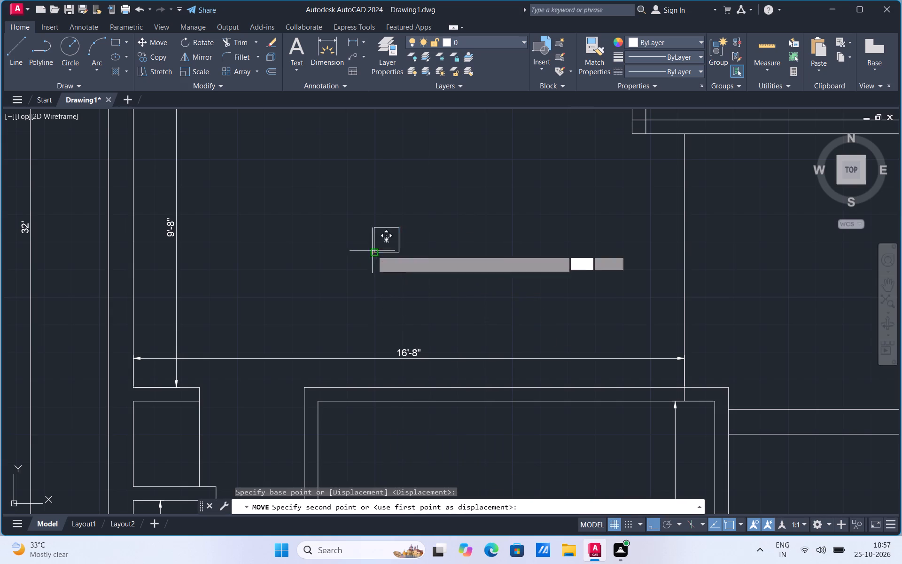
{"action": "scroll", "coordinate": [452, 216], "scroll_direction": "down", "scroll_amount": 3}
{"action": "left_click", "coordinate": [651, 523]}
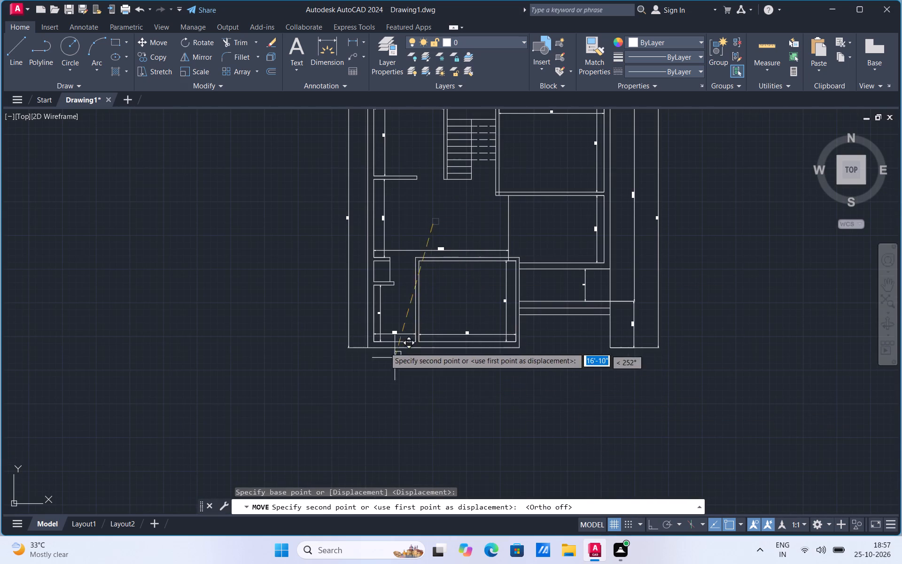
{"action": "scroll", "coordinate": [381, 342], "scroll_direction": "up", "scroll_amount": 3}
{"action": "left_click", "coordinate": [322, 369]}
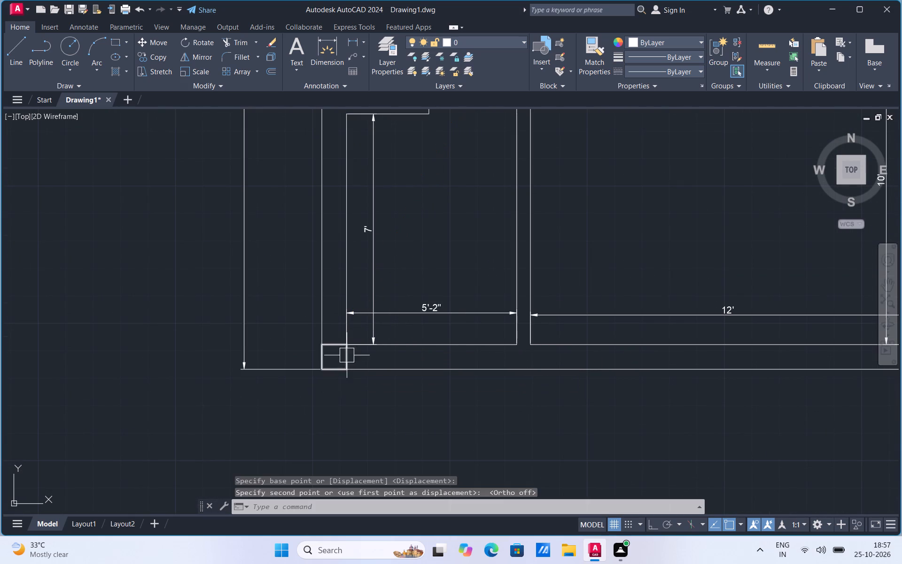
Copy the southwest column by its northwest corner to the outer northwest corner of the building.
{"action": "left_click", "coordinate": [347, 355]}
{"action": "right_click", "coordinate": [347, 355]}
{"action": "left_click", "coordinate": [383, 168]}
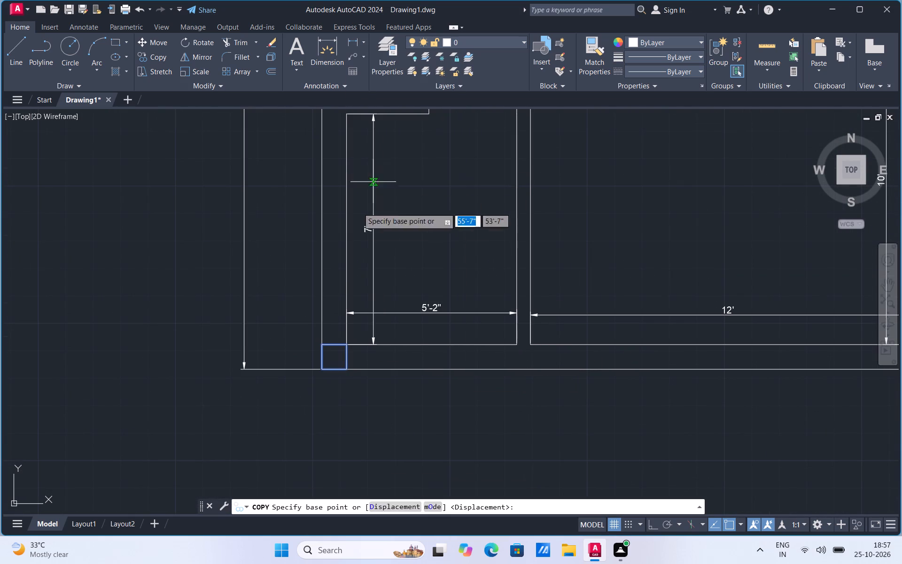
{"action": "left_click", "coordinate": [323, 347]}
{"action": "scroll", "coordinate": [353, 413], "scroll_direction": "down", "scroll_amount": 2}
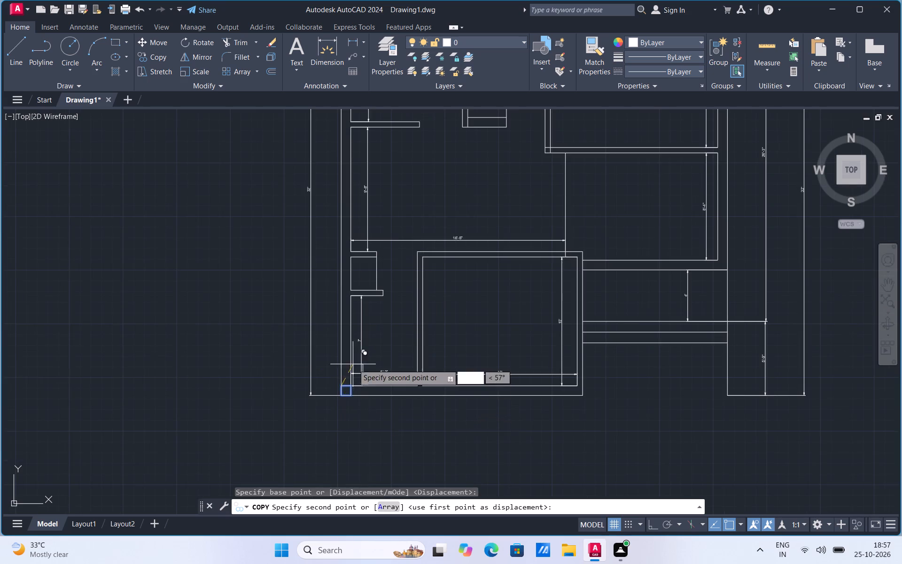
{"action": "scroll", "coordinate": [353, 369], "scroll_direction": "down", "scroll_amount": 2}
{"action": "scroll", "coordinate": [344, 200], "scroll_direction": "up", "scroll_amount": 4}
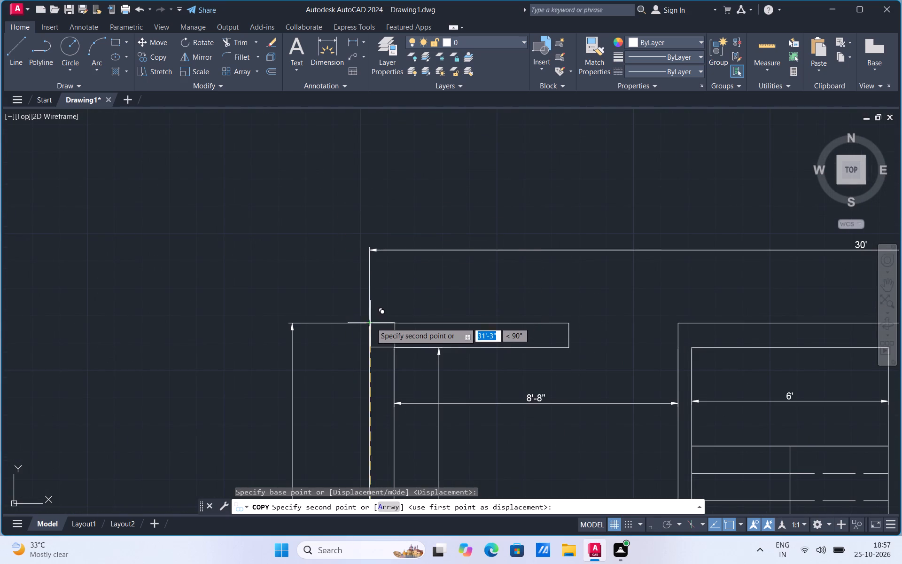
{"action": "left_click", "coordinate": [371, 321]}
{"action": "scroll", "coordinate": [394, 332], "scroll_direction": "up", "scroll_amount": 1}
{"action": "key", "text": "Escape"}
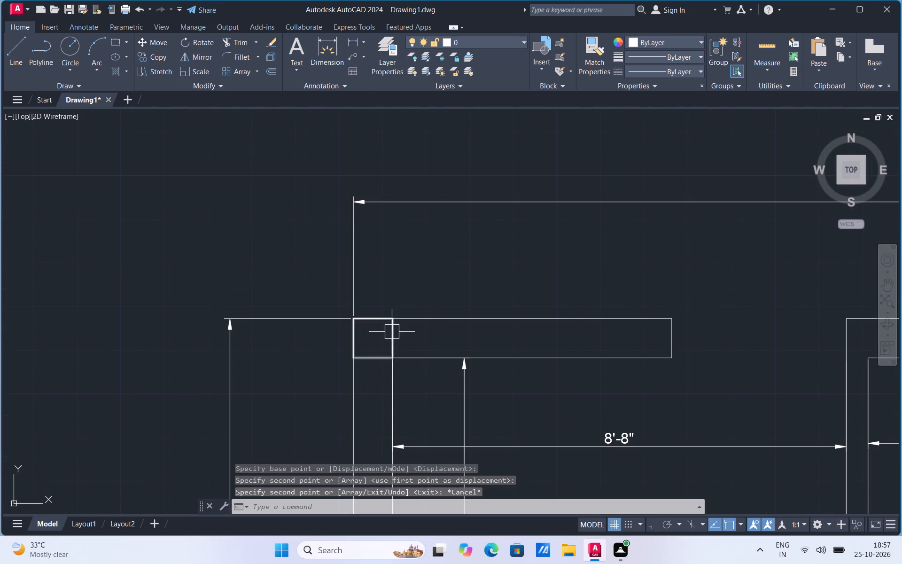
Copy the northwest column by its northeast corner to the building's outer northeast corner.
{"action": "left_click", "coordinate": [391, 333]}
{"action": "right_click", "coordinate": [391, 333]}
{"action": "left_click", "coordinate": [433, 145]}
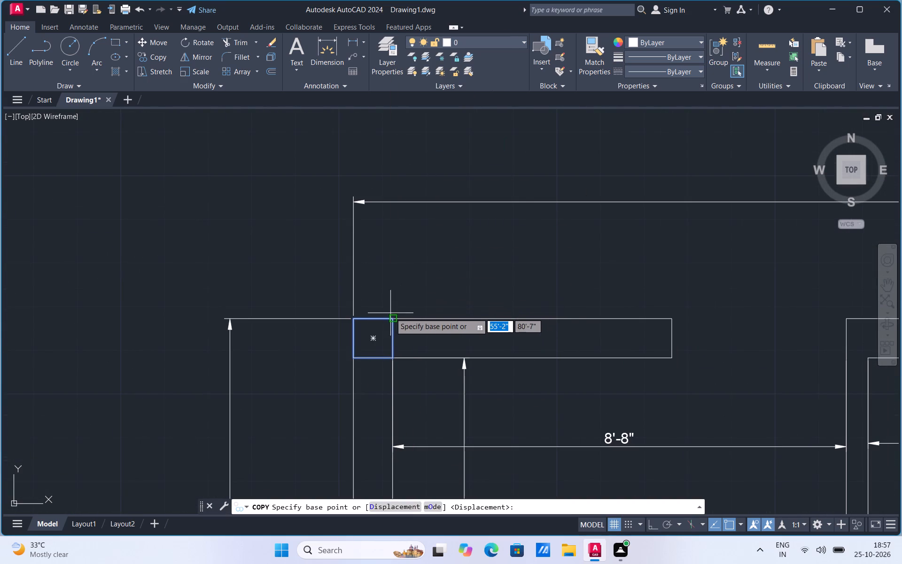
{"action": "left_click", "coordinate": [392, 320]}
{"action": "scroll", "coordinate": [318, 313], "scroll_direction": "down", "scroll_amount": 3}
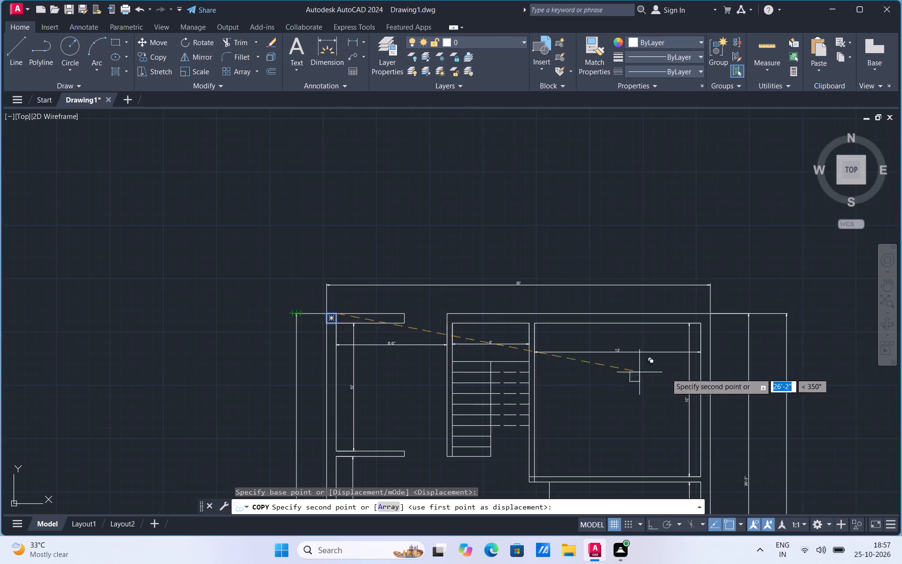
{"action": "scroll", "coordinate": [713, 322], "scroll_direction": "up", "scroll_amount": 2}
{"action": "left_click", "coordinate": [703, 302]}
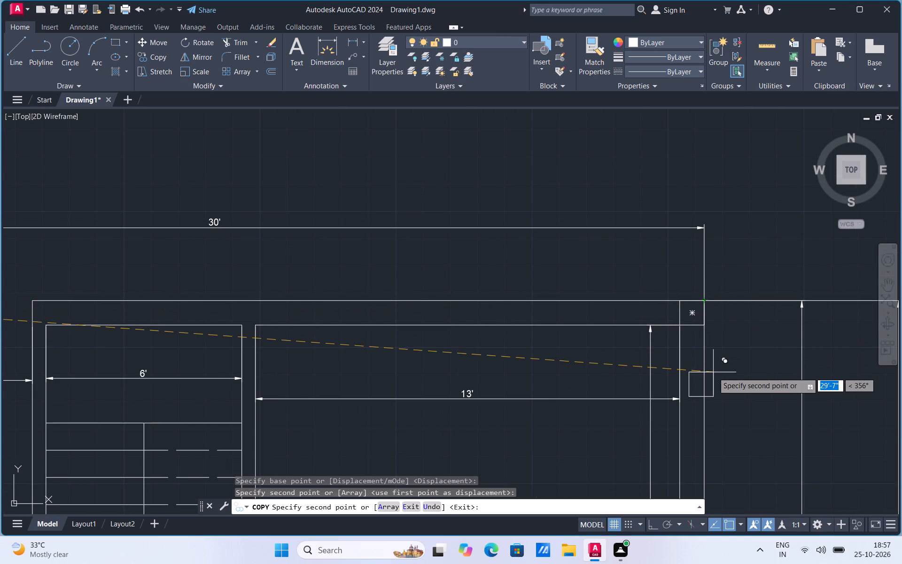
{"action": "key", "text": "Escape"}
Copy the northeast column into the north wall, its southwest corner on the staircase bay's inner northeast corner.
{"action": "left_click", "coordinate": [684, 312]}
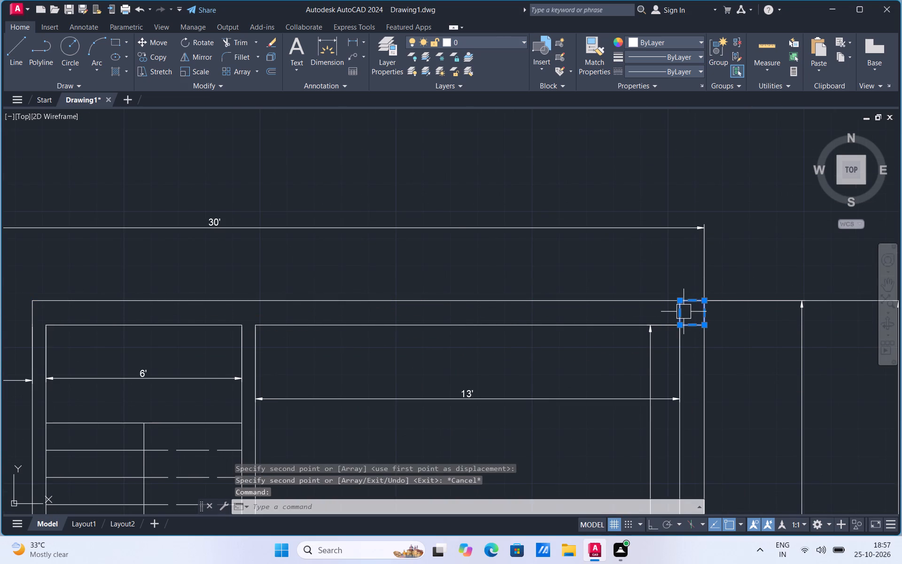
{"action": "right_click", "coordinate": [684, 312]}
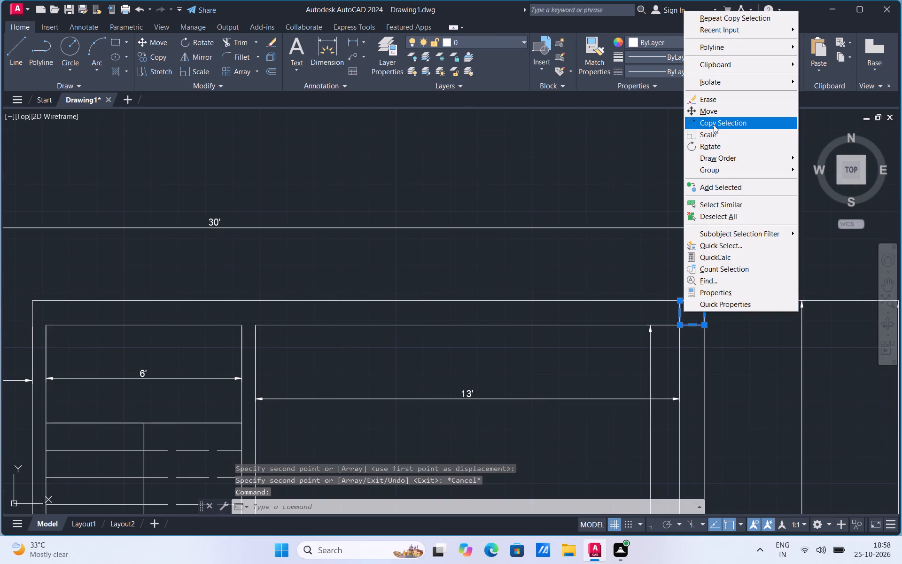
{"action": "left_click", "coordinate": [714, 125]}
{"action": "left_click", "coordinate": [679, 326]}
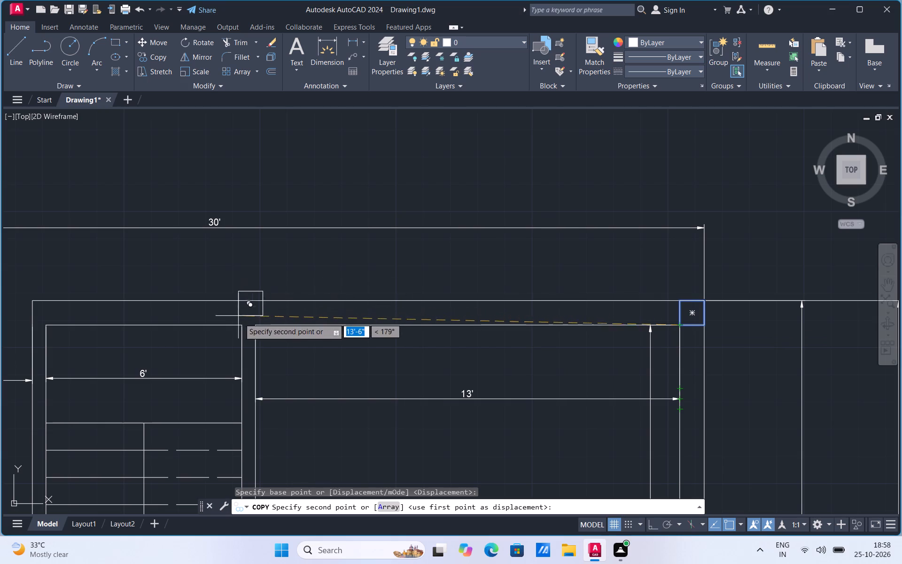
{"action": "left_click", "coordinate": [243, 327]}
{"action": "scroll", "coordinate": [570, 312], "scroll_direction": "down", "scroll_amount": 2}
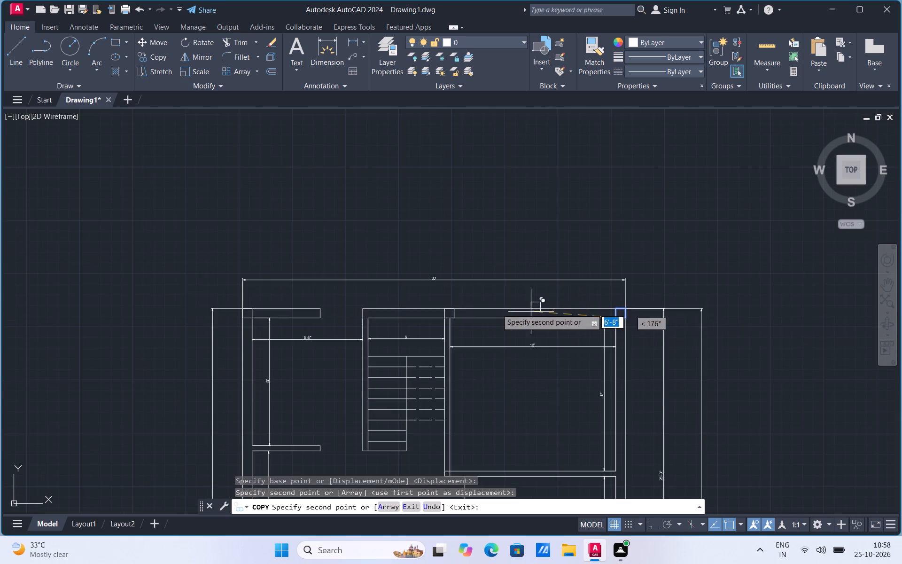
{"action": "scroll", "coordinate": [349, 294], "scroll_direction": "up", "scroll_amount": 2}
{"action": "key", "text": "Escape"}
Copy that column west along the north wall, its southeast corner on the staircase bay's inner northwest corner.
{"action": "left_click", "coordinate": [608, 344]}
{"action": "right_click", "coordinate": [608, 344]}
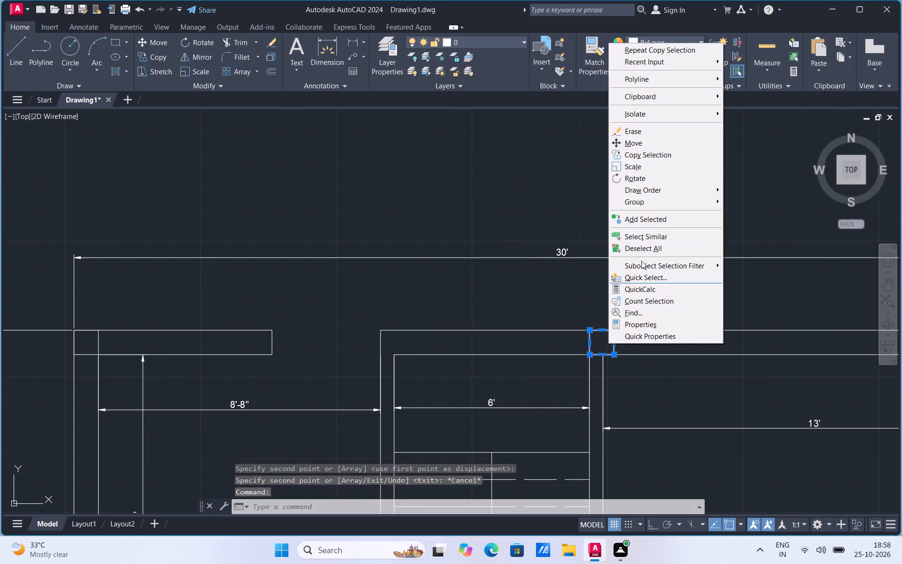
{"action": "left_click", "coordinate": [663, 159]}
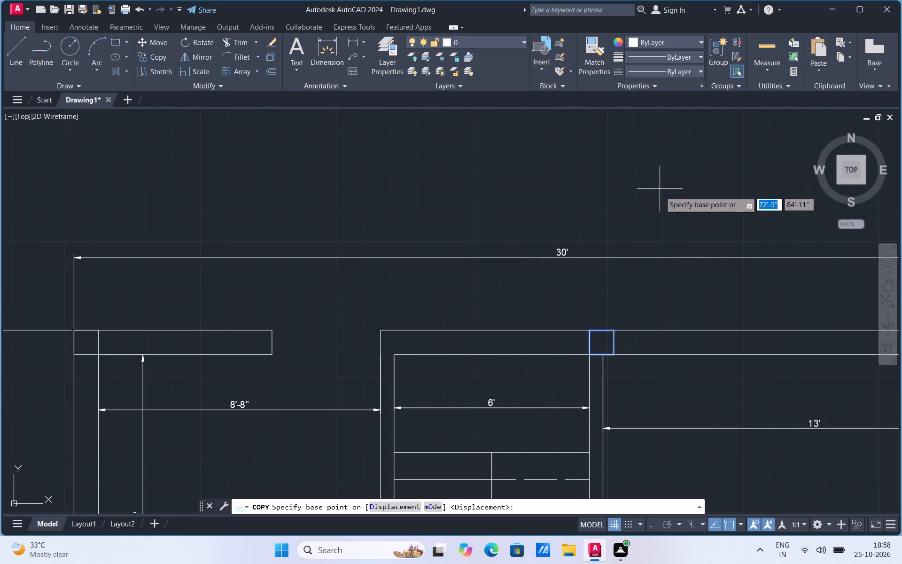
{"action": "left_click", "coordinate": [614, 357]}
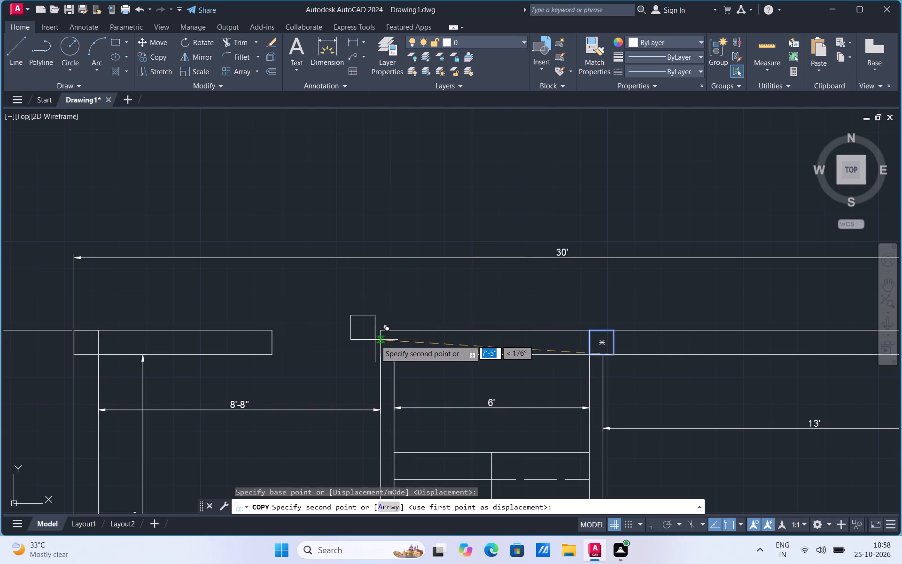
{"action": "left_click", "coordinate": [396, 356]}
{"action": "key", "text": "Escape"}
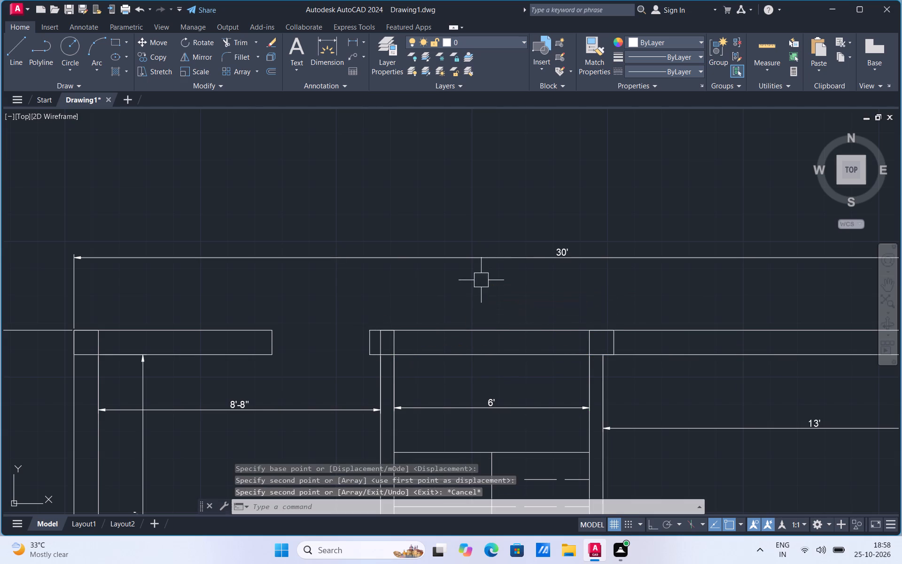
Move the northwest column down the west outer wall, its southeast corner on the south face of the 10' room's southern partition.
{"action": "scroll", "coordinate": [473, 171], "scroll_direction": "down", "scroll_amount": 2}
{"action": "scroll", "coordinate": [469, 240], "scroll_direction": "up", "scroll_amount": 1}
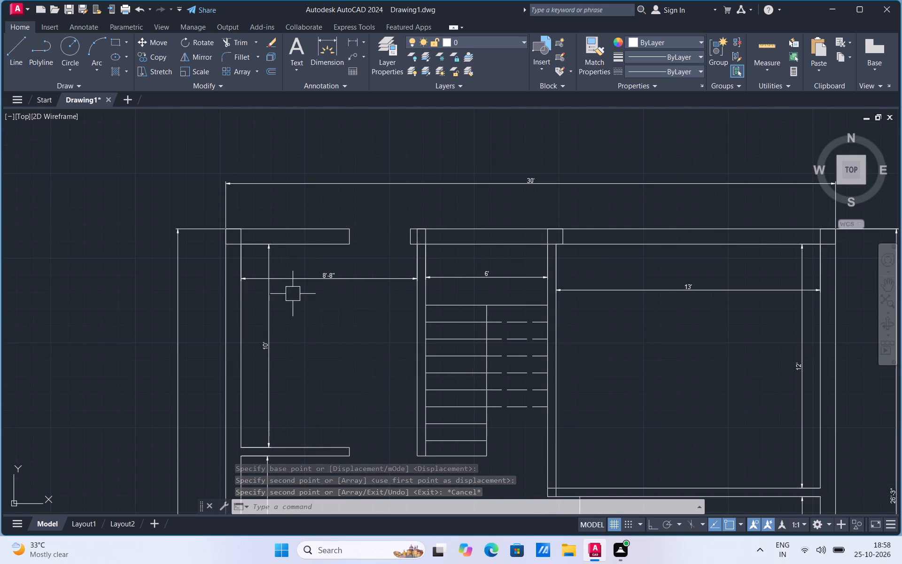
{"action": "scroll", "coordinate": [233, 243], "scroll_direction": "up", "scroll_amount": 1}
{"action": "left_click", "coordinate": [243, 235]}
{"action": "right_click", "coordinate": [243, 235]}
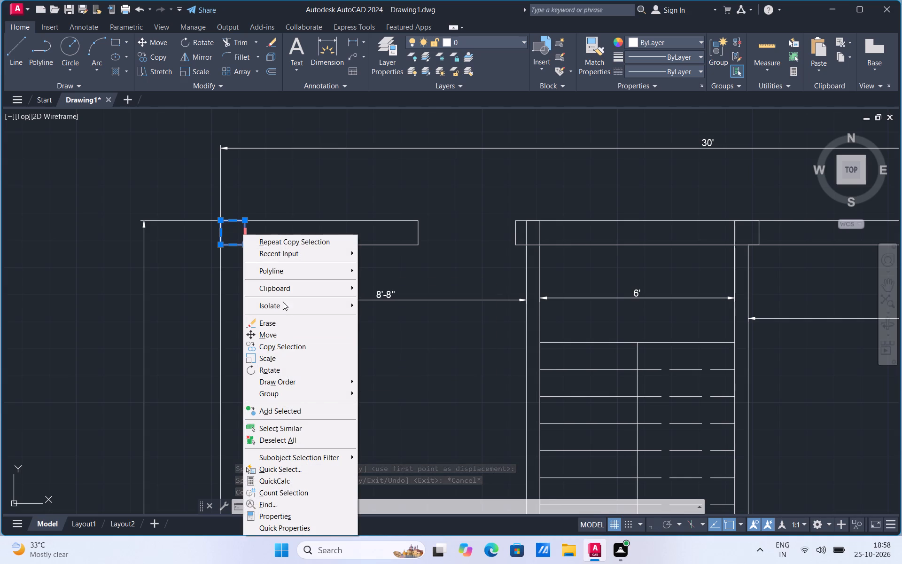
{"action": "left_click_drag", "start_coordinate": [280, 345], "coordinate": [280, 340]}
{"action": "left_click", "coordinate": [244, 245]}
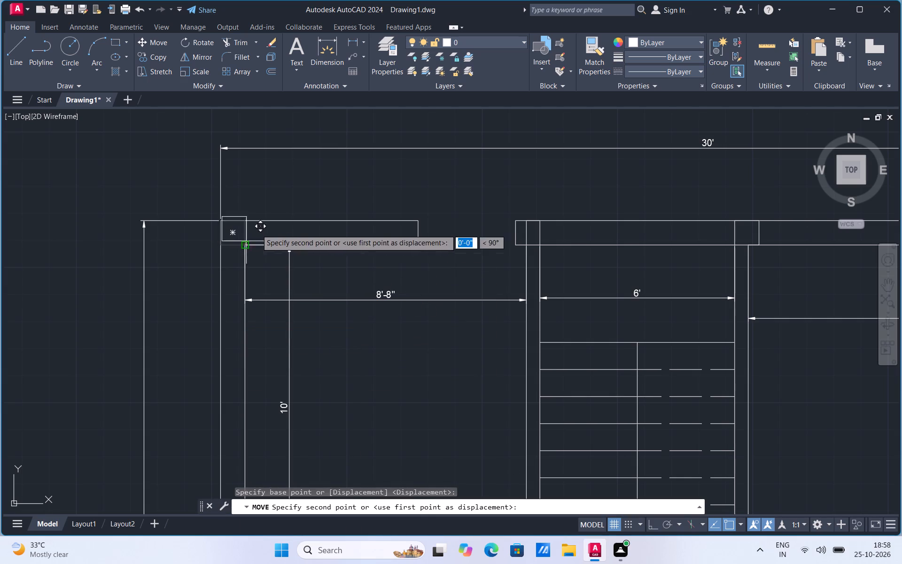
{"action": "scroll", "coordinate": [283, 179], "scroll_direction": "down", "scroll_amount": 2}
{"action": "scroll", "coordinate": [258, 307], "scroll_direction": "up", "scroll_amount": 2}
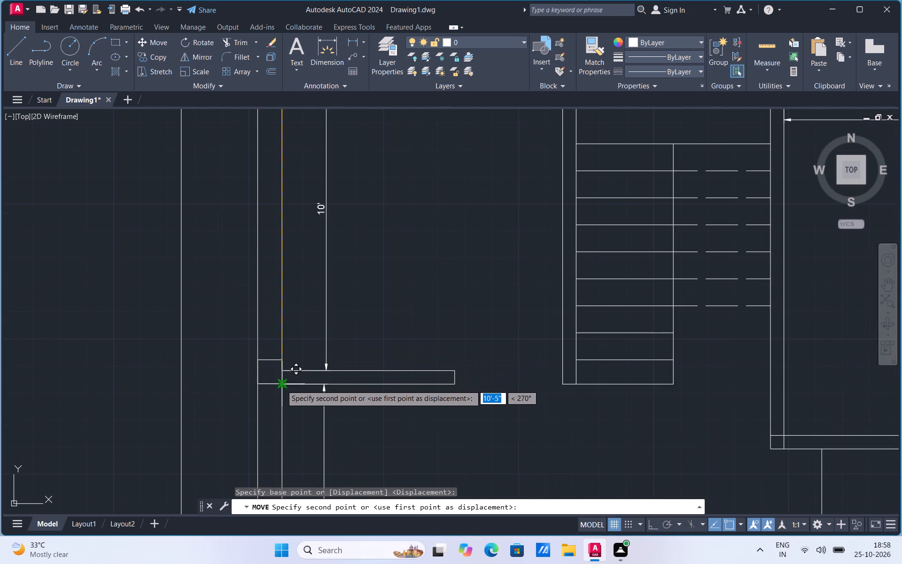
{"action": "left_click", "coordinate": [281, 385]}
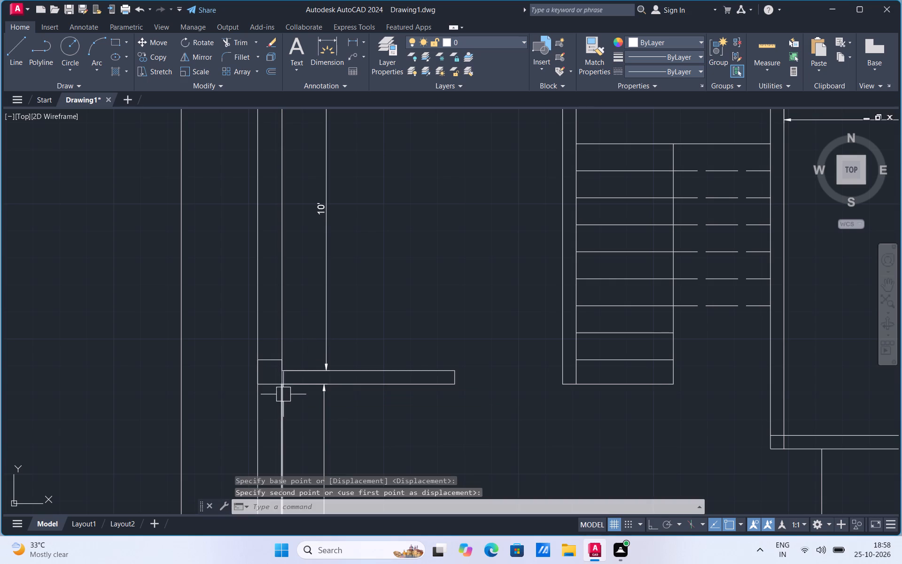
Copy the west wall column to the south end of the staircase's west partition, aligning its southeast corner with the partition's east face.
{"action": "scroll", "coordinate": [269, 390], "scroll_direction": "up", "scroll_amount": 1}
{"action": "left_click", "coordinate": [269, 386]}
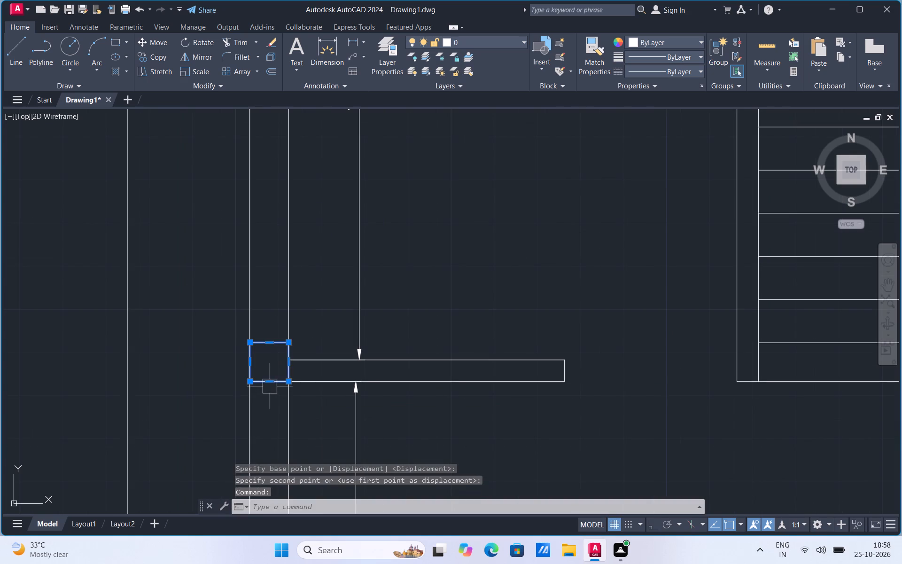
{"action": "right_click", "coordinate": [270, 386]}
{"action": "left_click", "coordinate": [331, 199]}
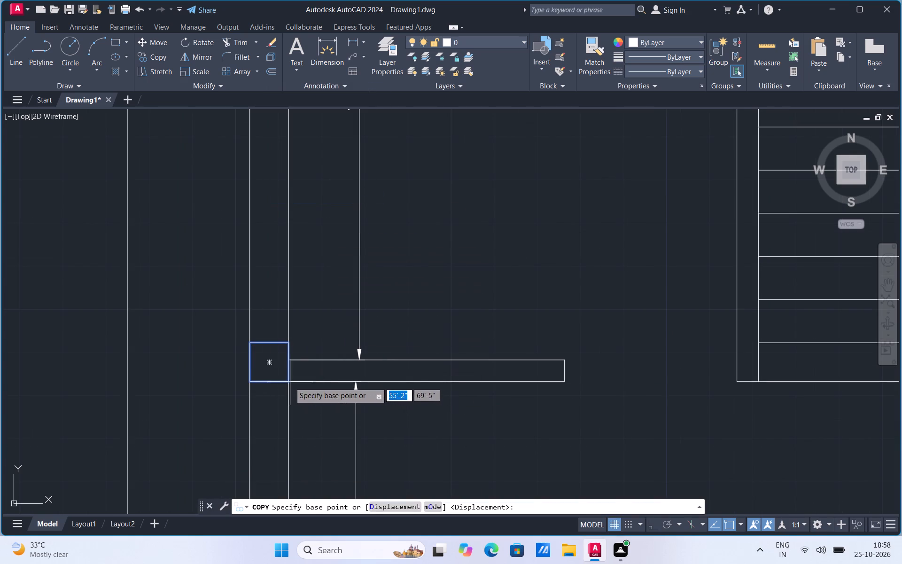
{"action": "left_click", "coordinate": [289, 382]}
{"action": "left_click", "coordinate": [758, 381]}
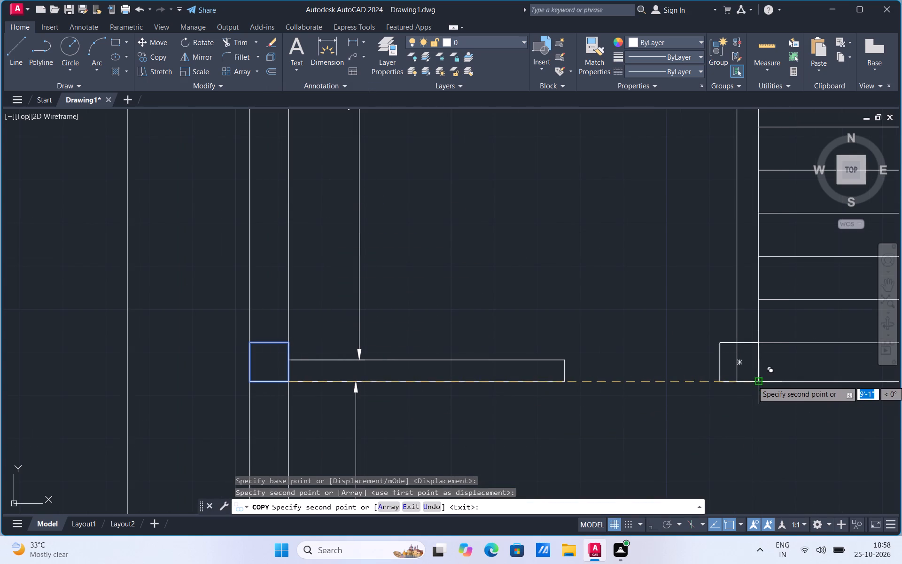
Place another copy of the column in the empty area southeast of the staircase.
{"action": "scroll", "coordinate": [342, 343], "scroll_direction": "down", "scroll_amount": 2}
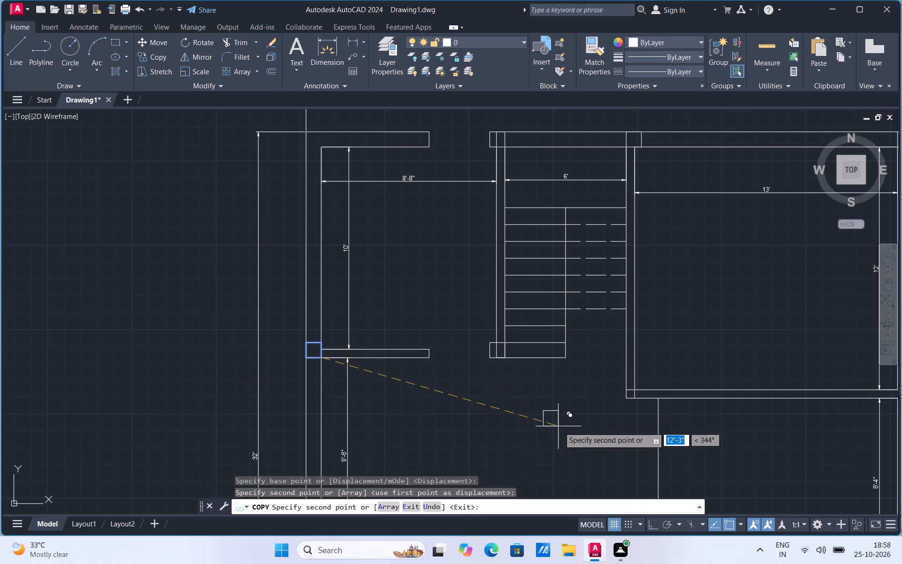
{"action": "scroll", "coordinate": [647, 398], "scroll_direction": "up", "scroll_amount": 1}
{"action": "left_click", "coordinate": [565, 432]}
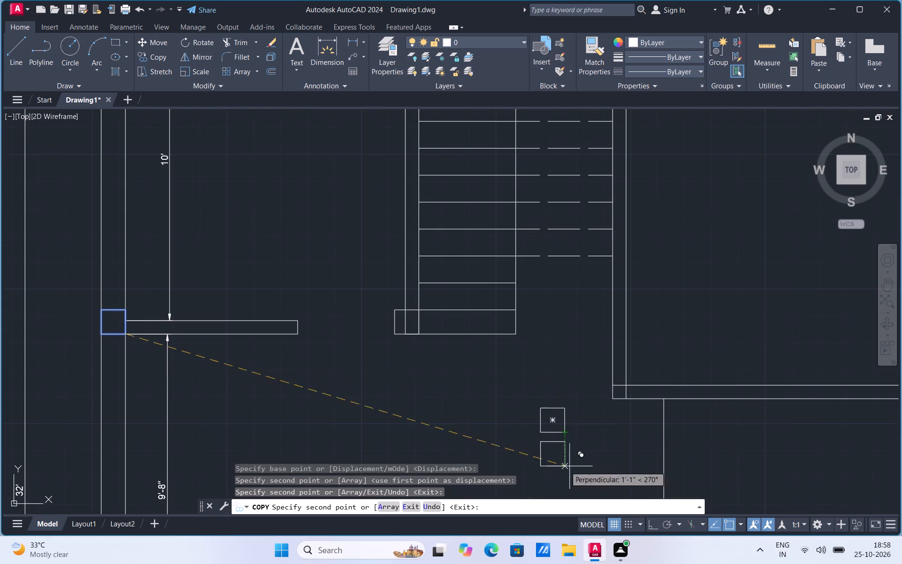
{"action": "key", "text": "Escape"}
Move that loose column so its southwest corner meets the outer southwest corner of the 13' by 12' room's partitions.
{"action": "left_click", "coordinate": [550, 436]}
{"action": "right_click", "coordinate": [550, 436]}
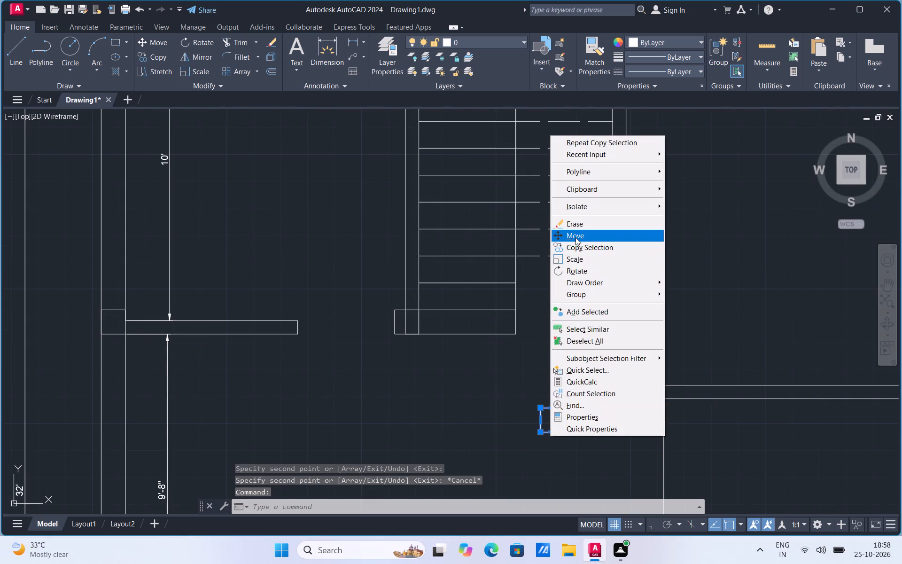
{"action": "left_click", "coordinate": [575, 237]}
{"action": "left_click", "coordinate": [539, 435]}
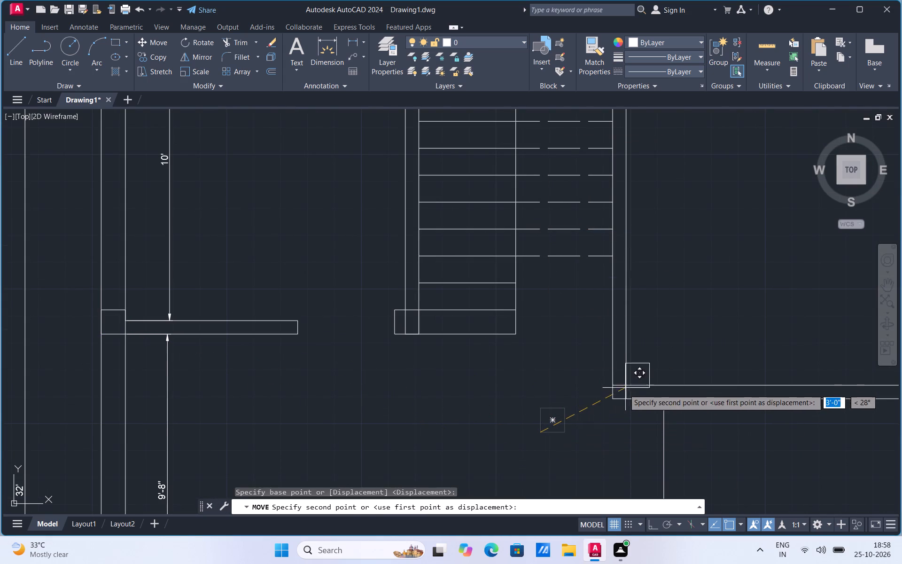
{"action": "left_click", "coordinate": [610, 399]}
{"action": "scroll", "coordinate": [495, 370], "scroll_direction": "down", "scroll_amount": 2}
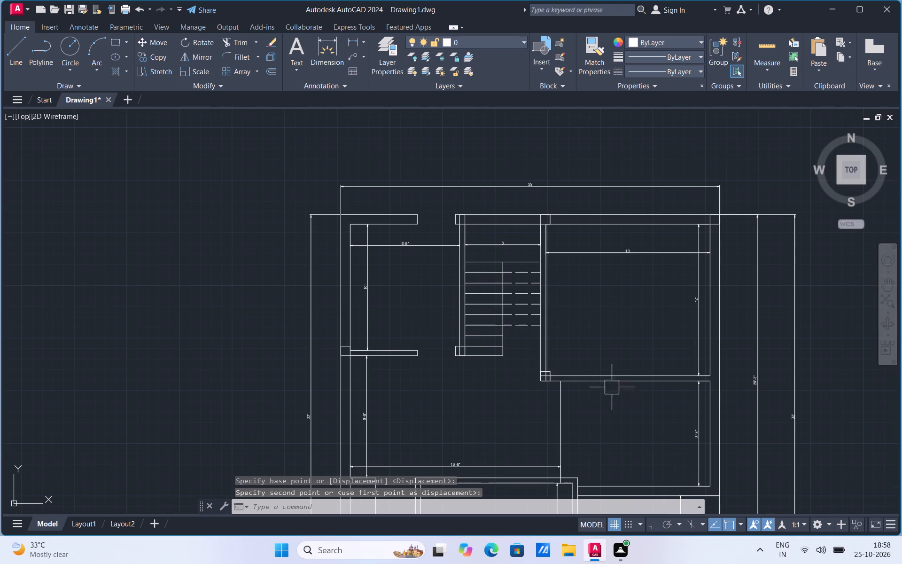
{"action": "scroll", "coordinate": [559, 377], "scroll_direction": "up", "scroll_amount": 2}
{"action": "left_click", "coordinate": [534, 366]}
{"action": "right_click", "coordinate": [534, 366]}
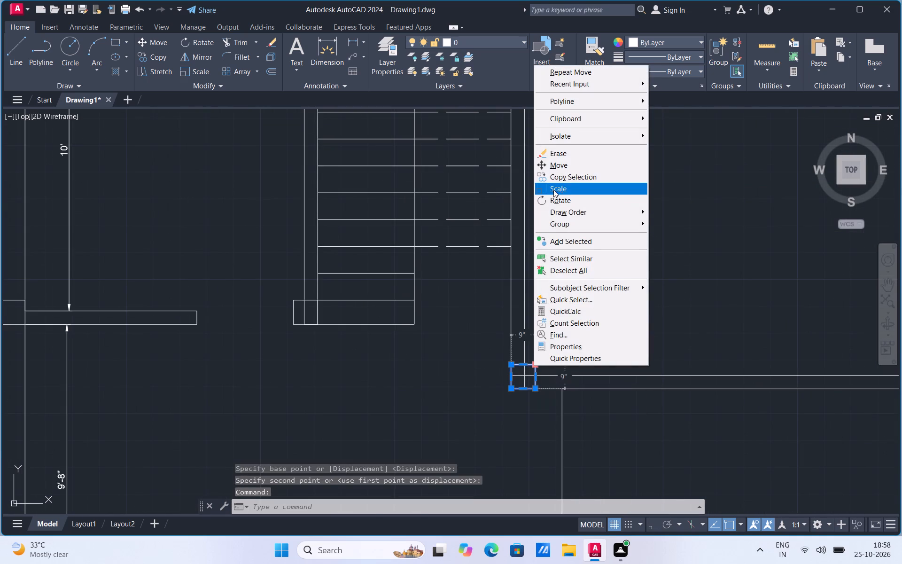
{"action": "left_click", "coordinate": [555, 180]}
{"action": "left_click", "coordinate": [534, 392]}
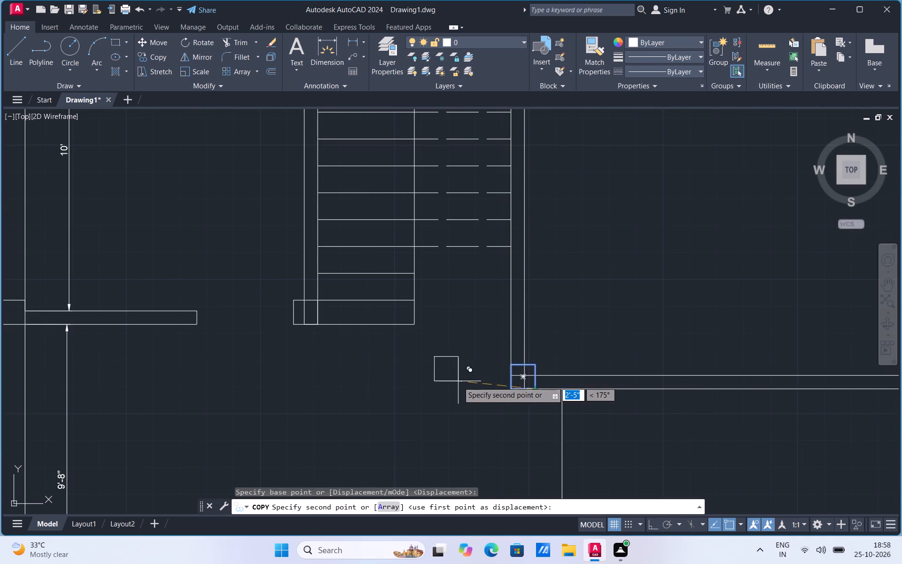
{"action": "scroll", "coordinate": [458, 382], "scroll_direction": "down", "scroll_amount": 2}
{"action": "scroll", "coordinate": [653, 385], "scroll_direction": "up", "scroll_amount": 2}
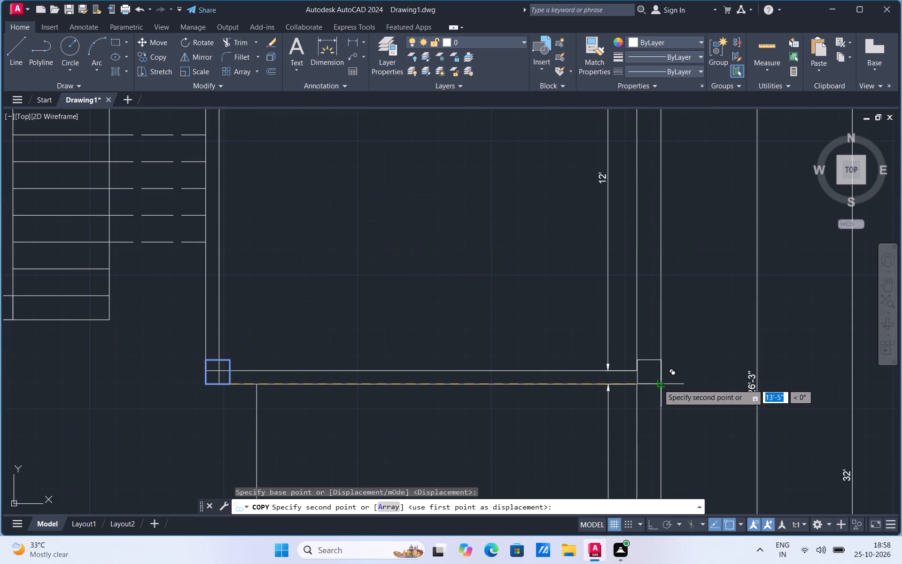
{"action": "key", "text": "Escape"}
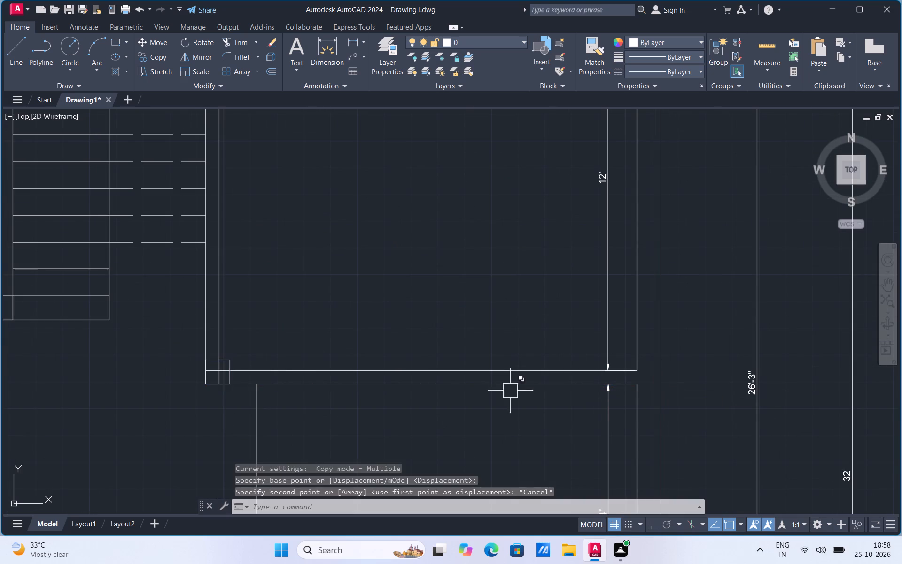
Copy that corner column into the east outer wall, its southwest corner where the partition's south face meets the wall's inner face.
{"action": "scroll", "coordinate": [214, 368], "scroll_direction": "up", "scroll_amount": 3}
{"action": "left_click", "coordinate": [215, 338]}
{"action": "right_click", "coordinate": [215, 338]}
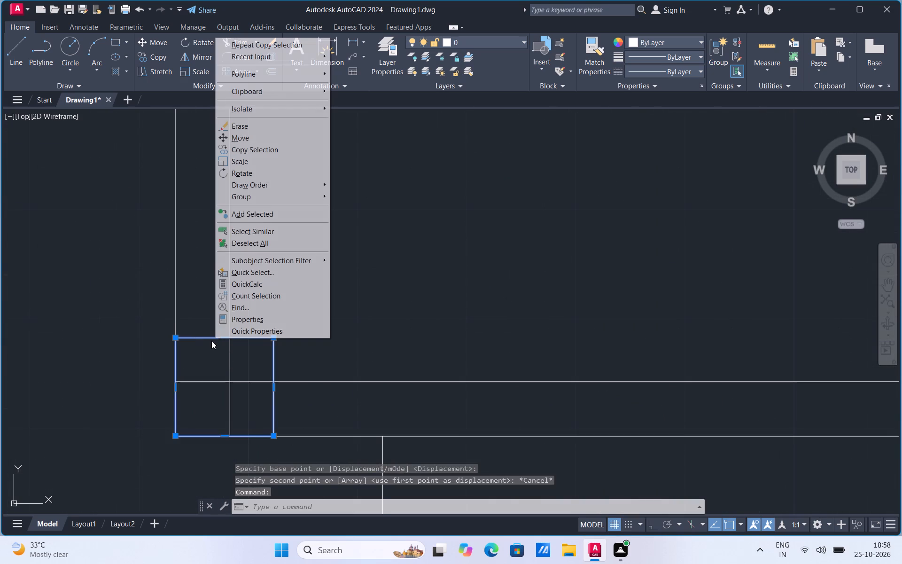
{"action": "left_click_drag", "start_coordinate": [257, 148], "coordinate": [257, 153]}
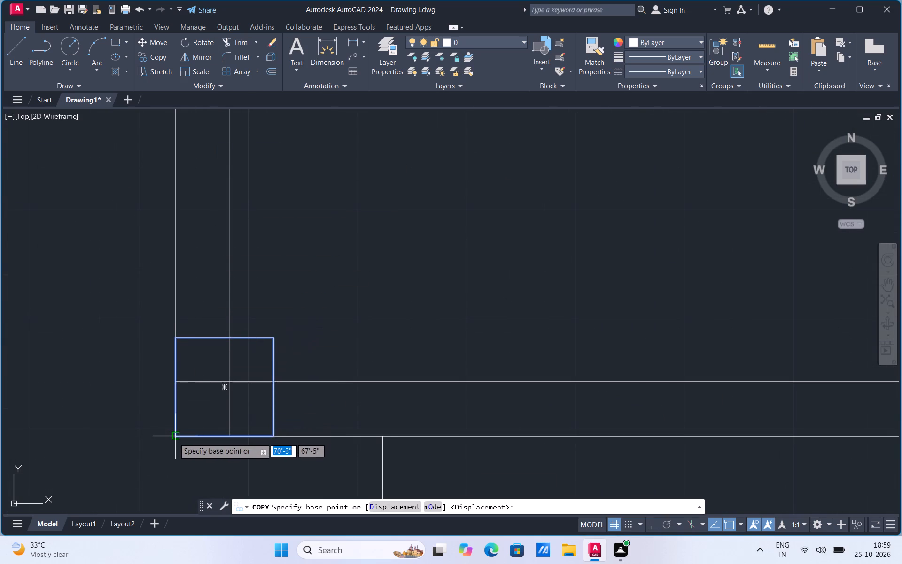
{"action": "left_click", "coordinate": [174, 438]}
{"action": "scroll", "coordinate": [201, 401], "scroll_direction": "down", "scroll_amount": 3}
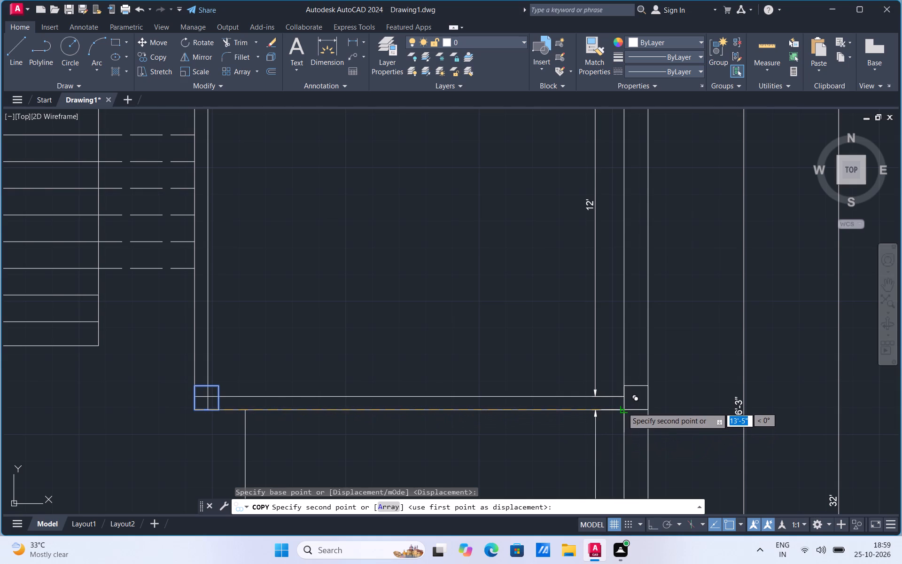
{"action": "left_click", "coordinate": [622, 409]}
Place a further copy of the column in the empty area just south of the 12' by 10' room.
{"action": "scroll", "coordinate": [642, 305], "scroll_direction": "down", "scroll_amount": 3}
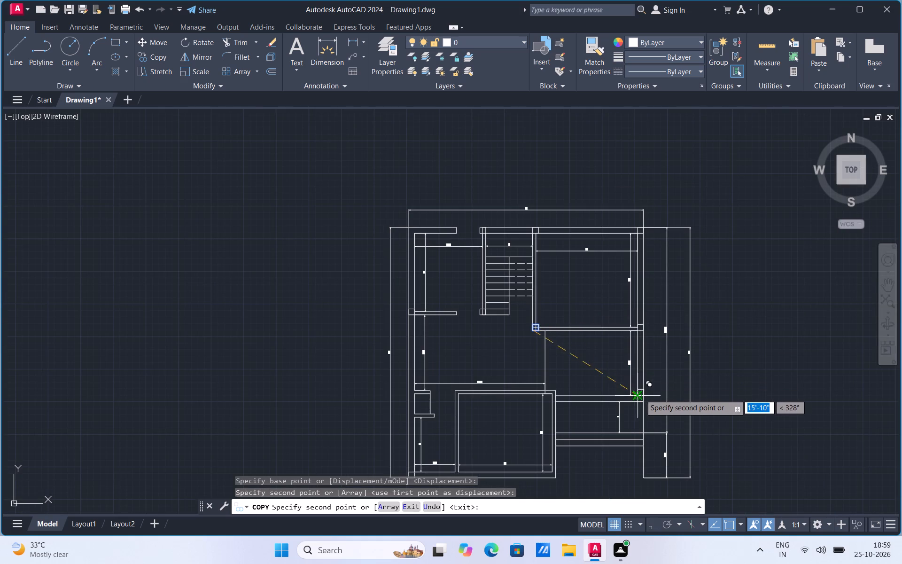
{"action": "scroll", "coordinate": [647, 412], "scroll_direction": "up", "scroll_amount": 1}
{"action": "scroll", "coordinate": [669, 386], "scroll_direction": "down", "scroll_amount": 1}
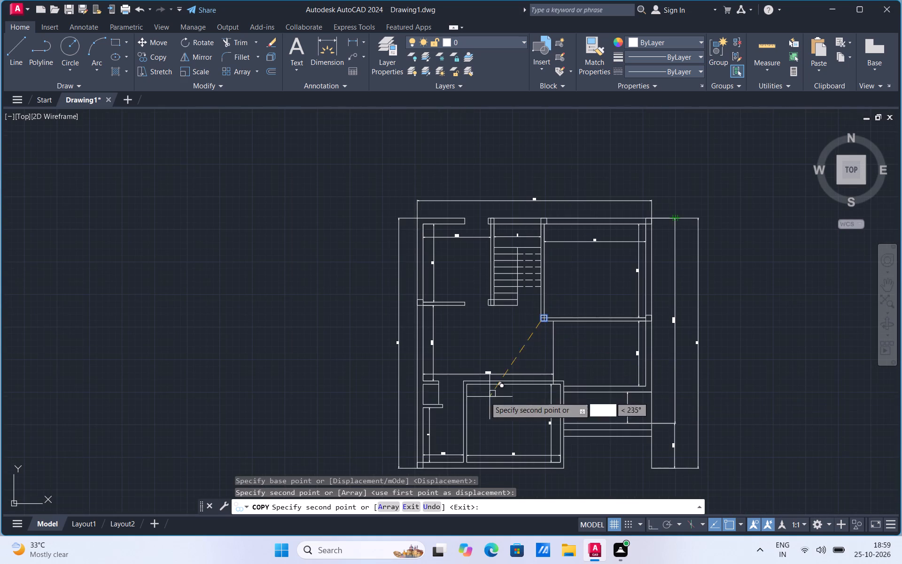
{"action": "scroll", "coordinate": [507, 308], "scroll_direction": "down", "scroll_amount": 1}
{"action": "scroll", "coordinate": [526, 423], "scroll_direction": "up", "scroll_amount": 2}
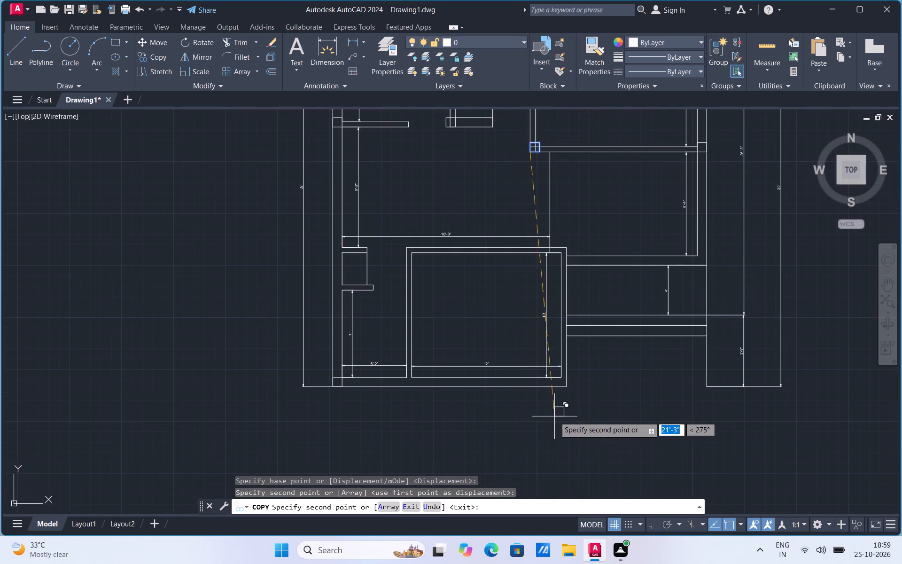
{"action": "left_click", "coordinate": [551, 421]}
{"action": "key", "text": "Escape"}
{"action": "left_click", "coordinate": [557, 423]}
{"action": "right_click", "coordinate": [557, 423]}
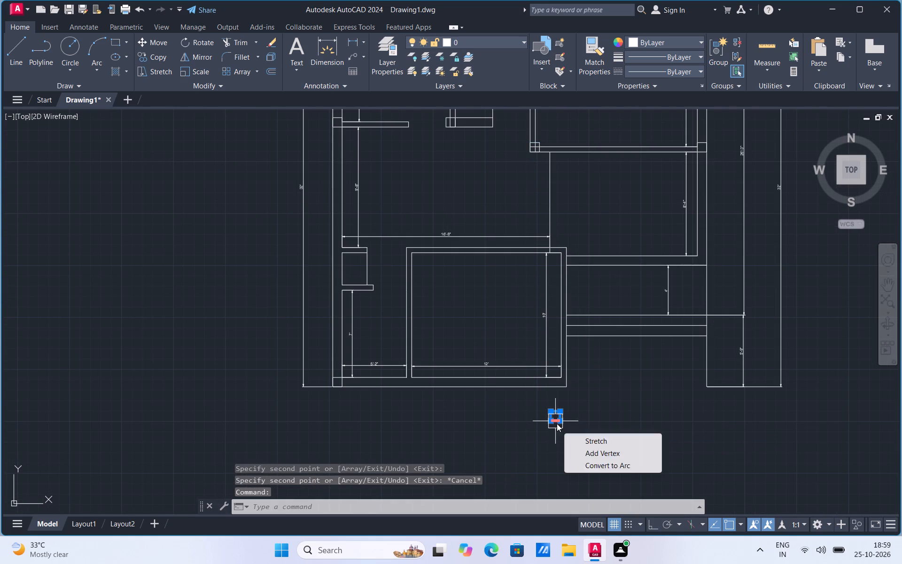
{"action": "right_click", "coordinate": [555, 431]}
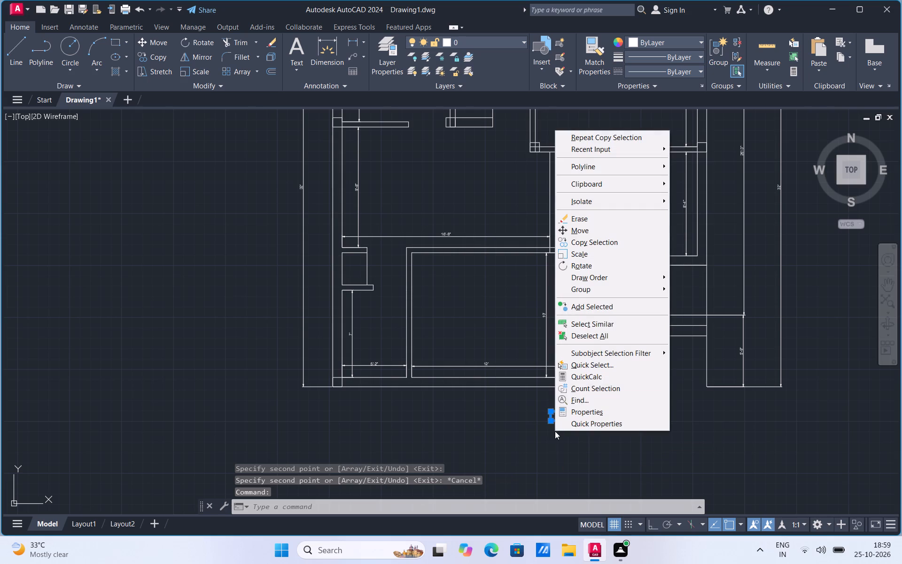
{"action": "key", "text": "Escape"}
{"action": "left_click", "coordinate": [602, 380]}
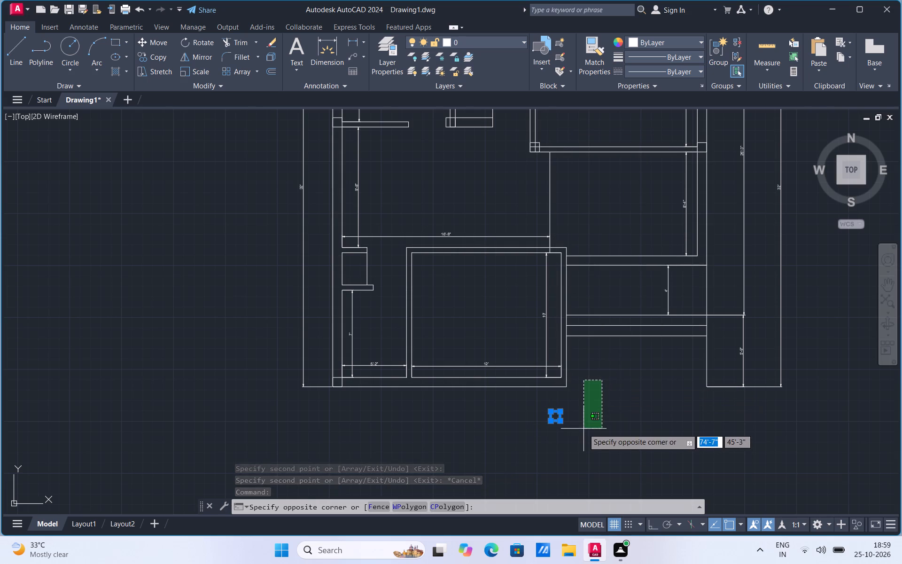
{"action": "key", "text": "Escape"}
Move the 12' by 10' room's inner east wall line, together with the loose column to its south, 1' west.
{"action": "scroll", "coordinate": [552, 288], "scroll_direction": "up", "scroll_amount": 2}
{"action": "scroll", "coordinate": [557, 245], "scroll_direction": "down", "scroll_amount": 2}
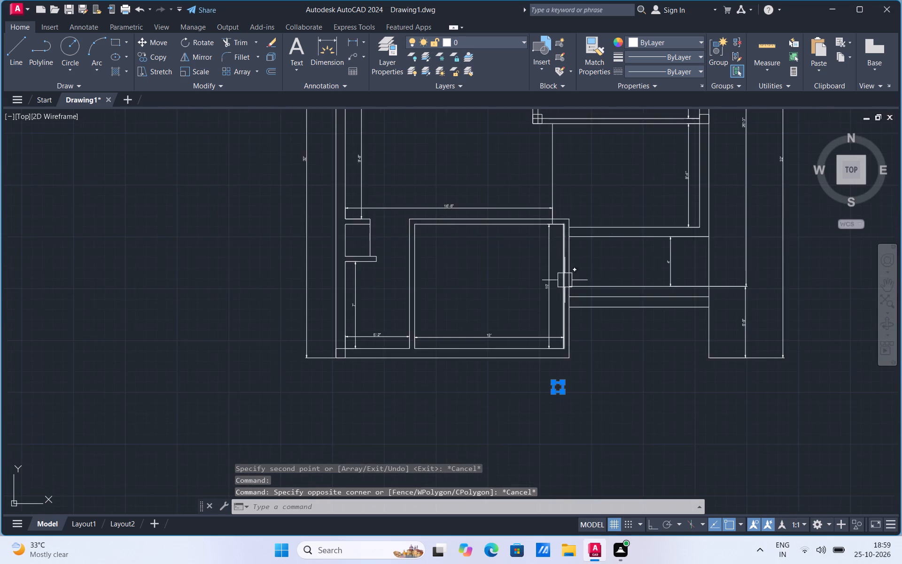
{"action": "scroll", "coordinate": [566, 281], "scroll_direction": "up", "scroll_amount": 1}
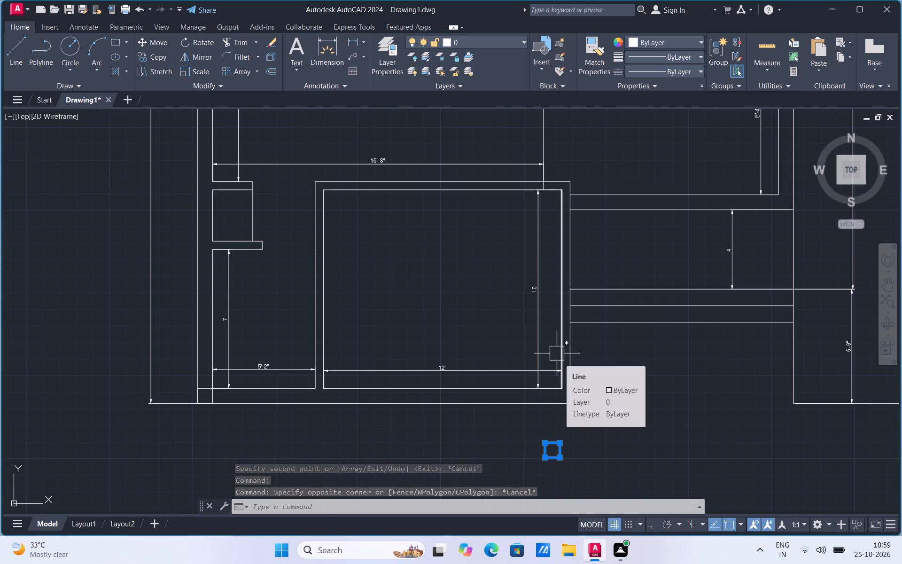
{"action": "left_click", "coordinate": [561, 341]}
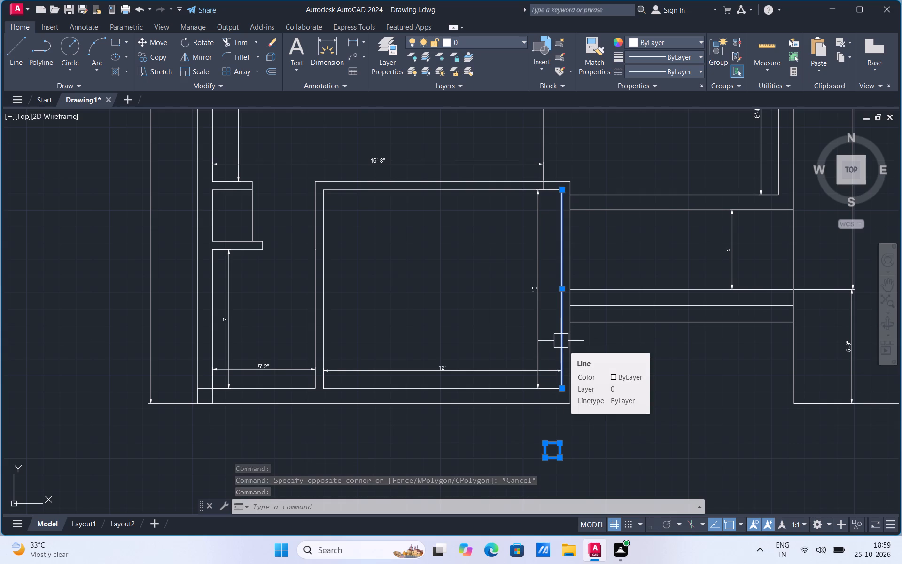
{"action": "right_click", "coordinate": [561, 341]}
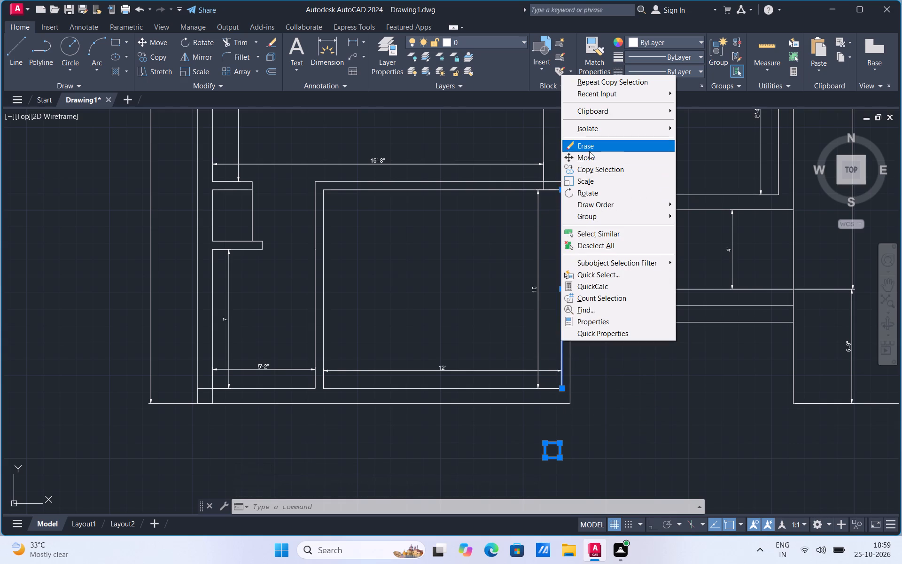
{"action": "left_click", "coordinate": [588, 159]}
{"action": "scroll", "coordinate": [565, 379], "scroll_direction": "up", "scroll_amount": 1}
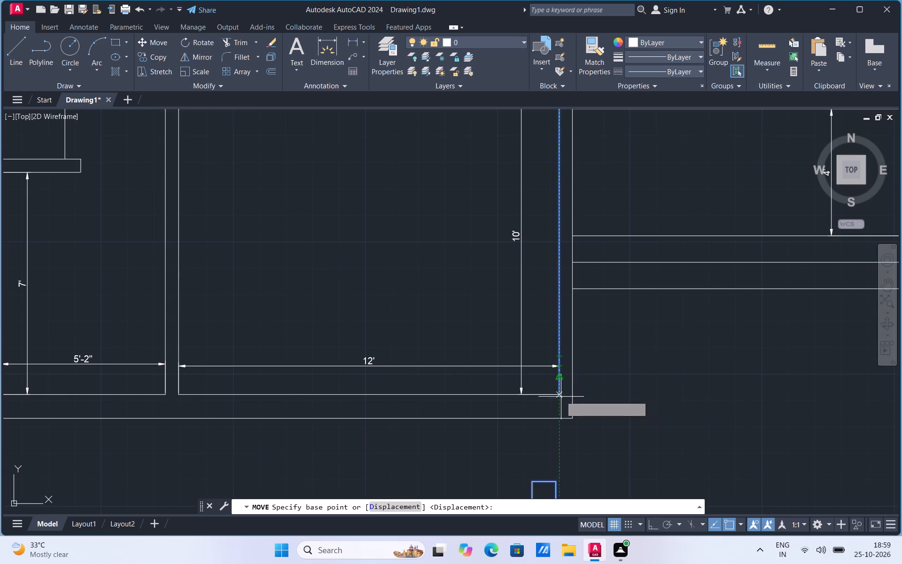
{"action": "left_click", "coordinate": [560, 396]}
{"action": "type", "text": "1'"}
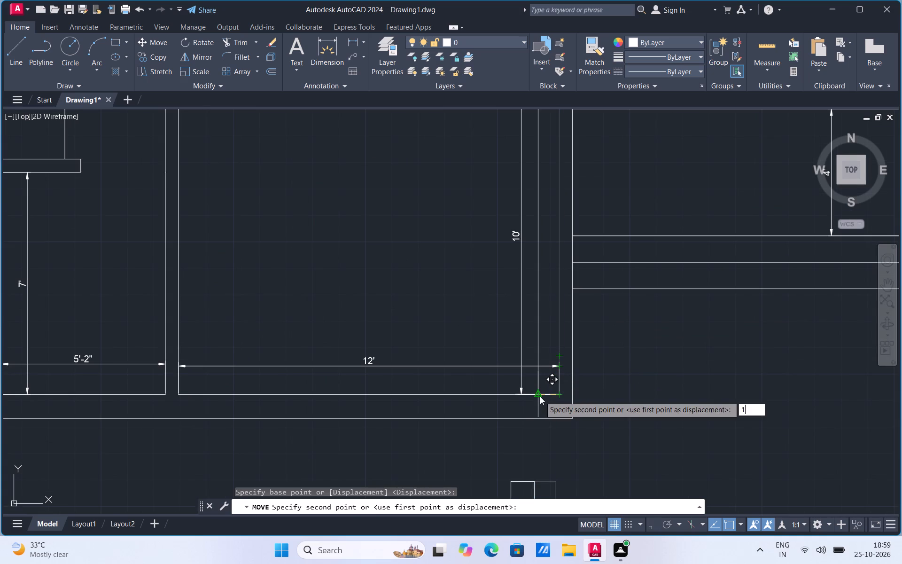
{"action": "key", "text": "Return"}
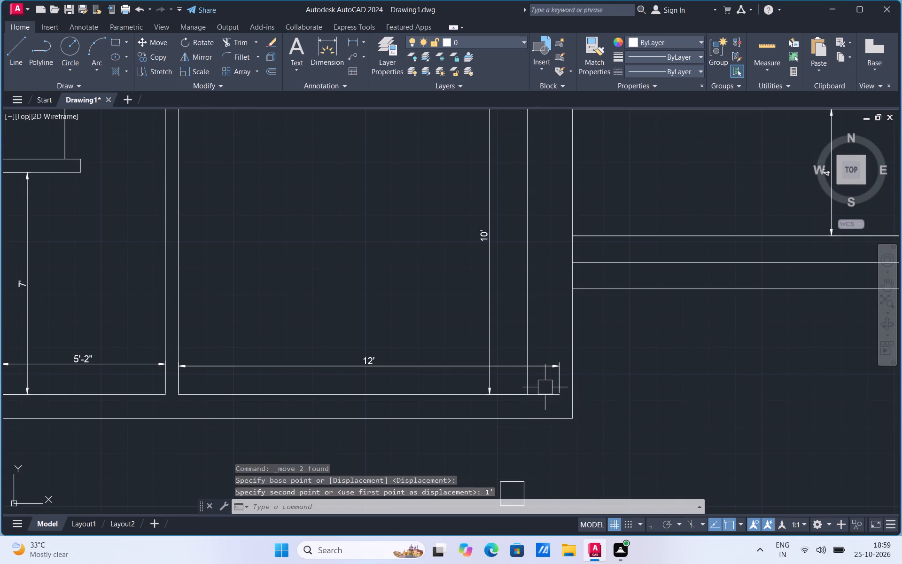
Erase the same room's inner south wall line and its 12' width dimension.
{"action": "left_click", "coordinate": [545, 387]}
{"action": "left_click", "coordinate": [543, 404]}
{"action": "left_click", "coordinate": [551, 399]}
{"action": "key", "text": "Delete"}
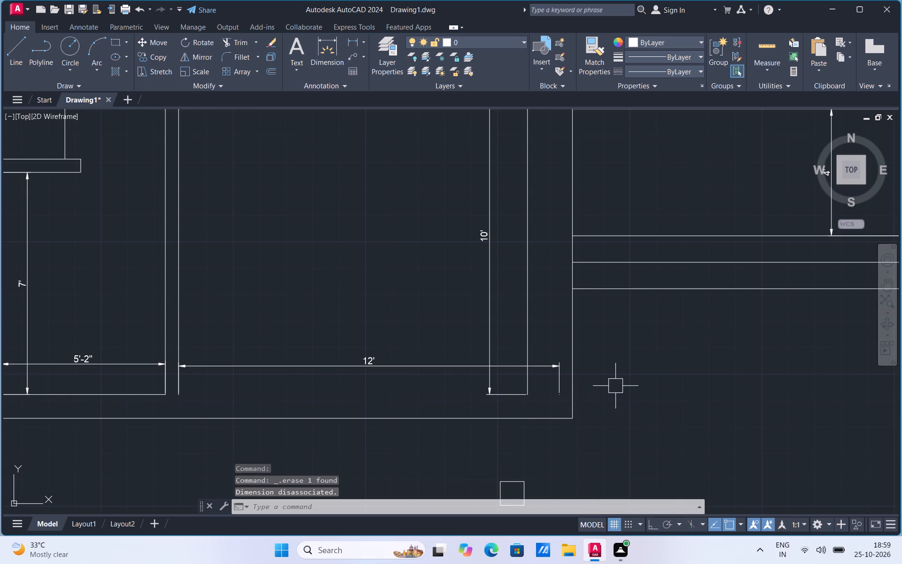
{"action": "left_click", "coordinate": [561, 368]}
{"action": "key", "text": "Delete"}
Draw an 11' inner south wall line from the west wall line's south end to the shifted east wall line.
{"action": "scroll", "coordinate": [470, 413], "scroll_direction": "down", "scroll_amount": 1}
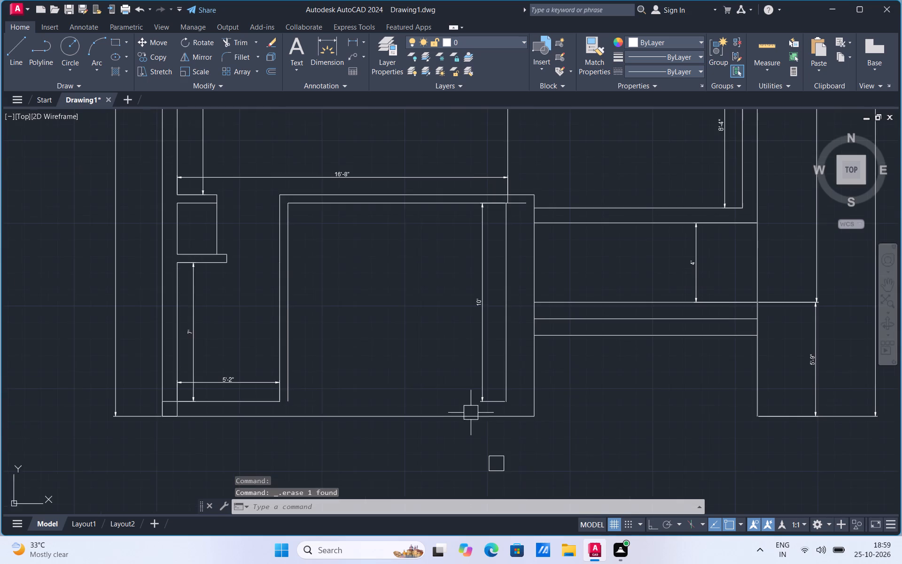
{"action": "scroll", "coordinate": [472, 412], "scroll_direction": "down", "scroll_amount": 1}
{"action": "scroll", "coordinate": [503, 373], "scroll_direction": "up", "scroll_amount": 2}
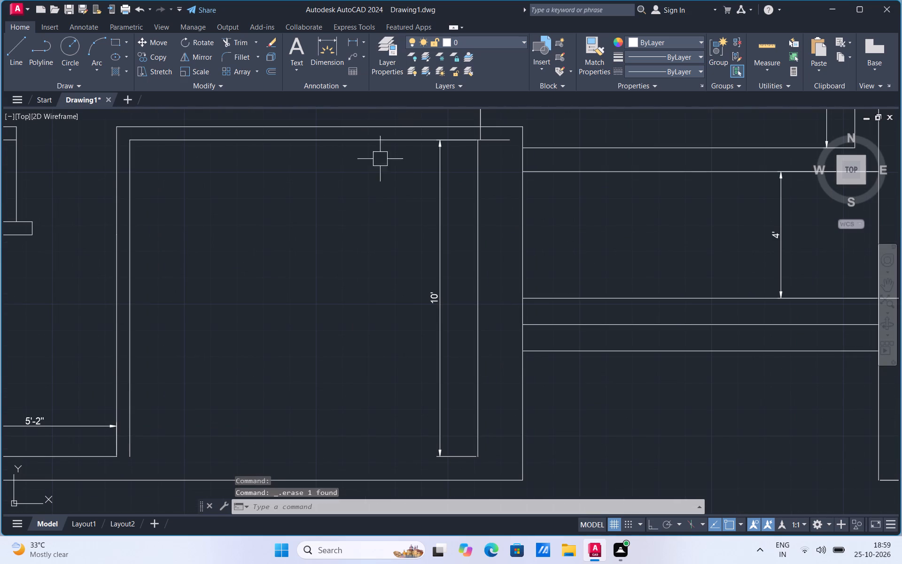
{"action": "scroll", "coordinate": [390, 227], "scroll_direction": "down", "scroll_amount": 1}
{"action": "left_click", "coordinate": [6, 63]}
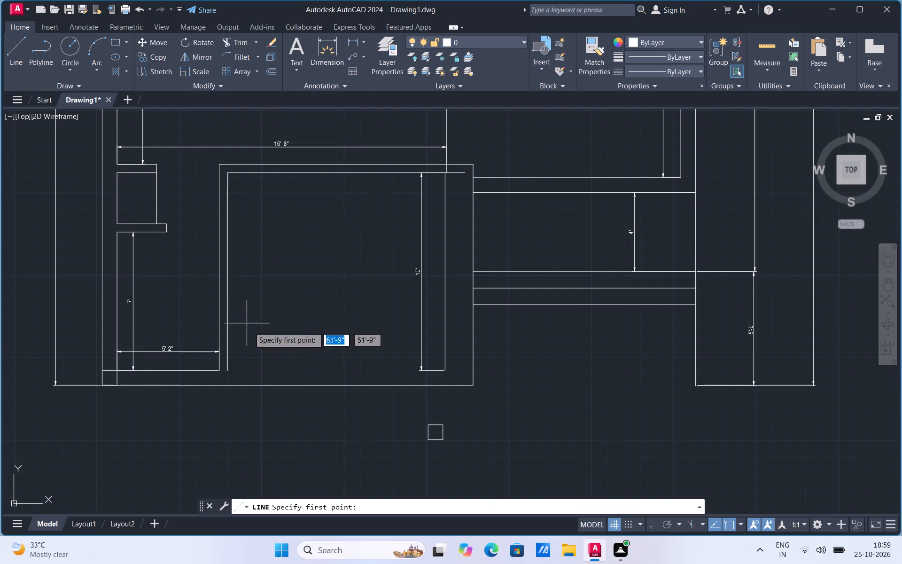
{"action": "left_click", "coordinate": [228, 372]}
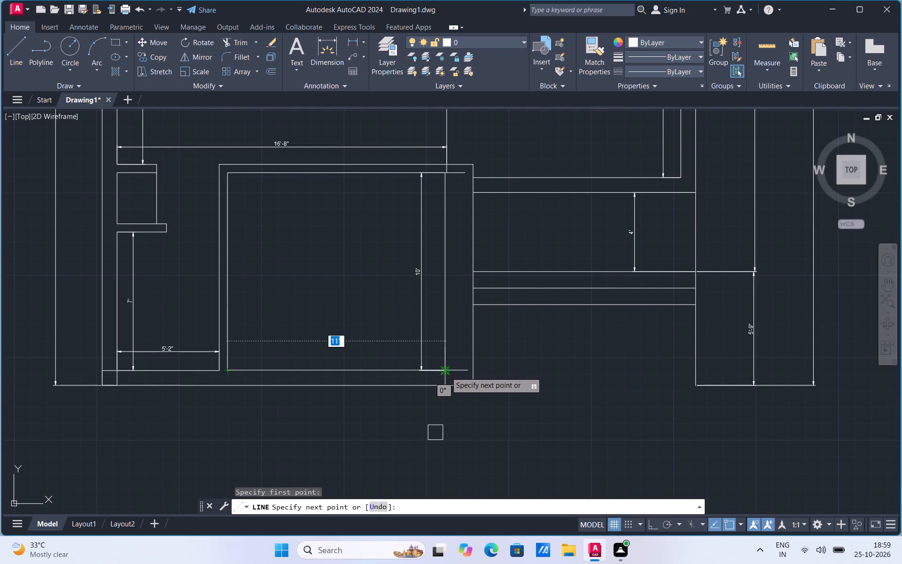
{"action": "left_click", "coordinate": [447, 372]}
{"action": "key", "text": "Escape"}
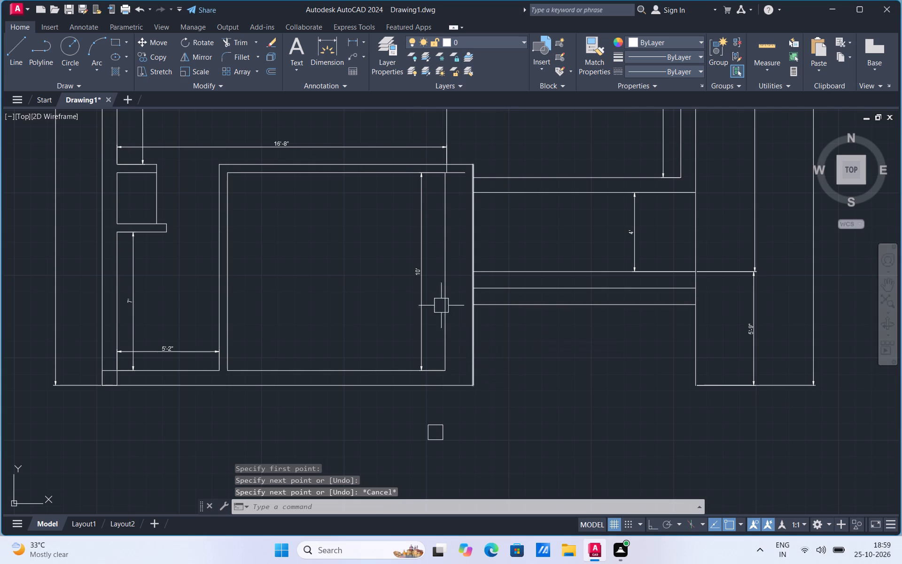
Add a horizontal linear dimension between the room's inner and outer east wall lines near the south wall.
{"action": "left_click", "coordinate": [349, 43]}
{"action": "scroll", "coordinate": [444, 342], "scroll_direction": "up", "scroll_amount": 1}
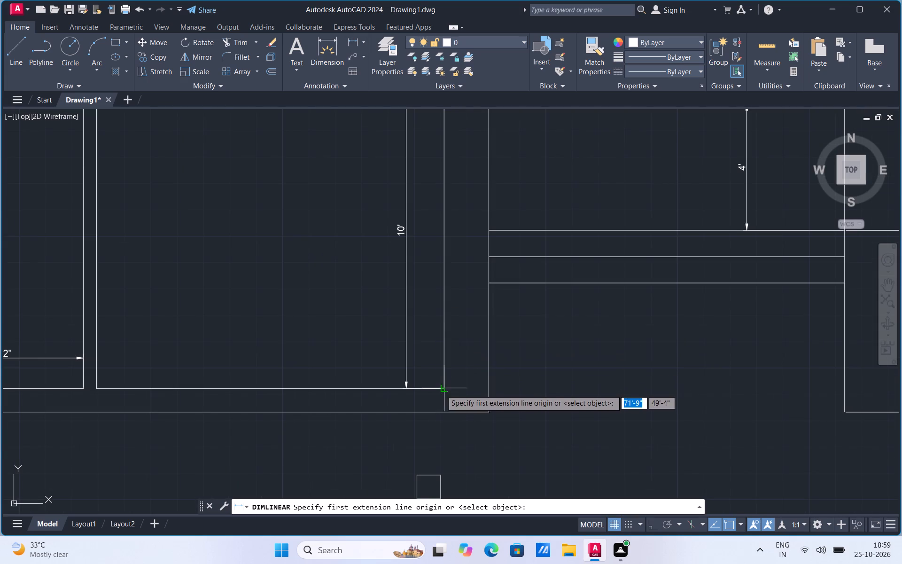
{"action": "left_click", "coordinate": [443, 388]}
{"action": "left_click", "coordinate": [490, 386]}
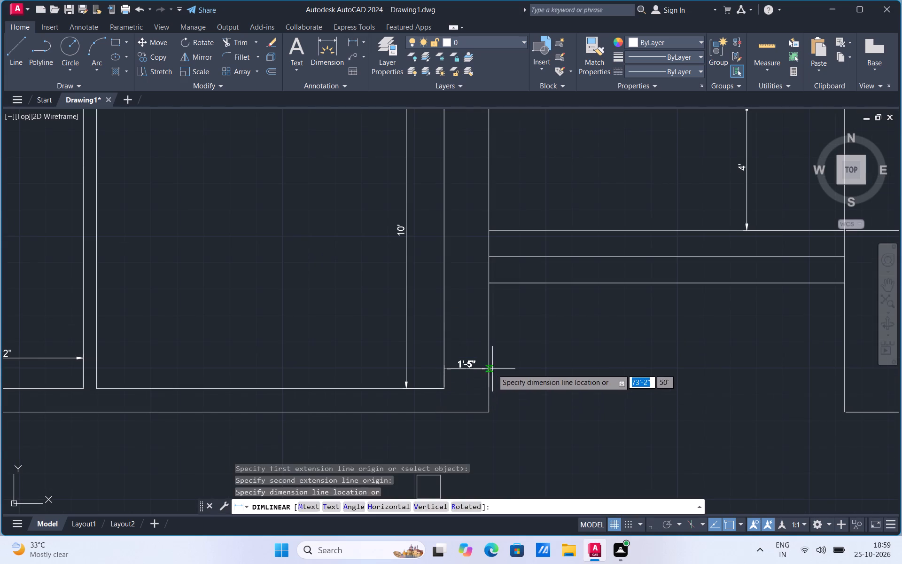
{"action": "left_click", "coordinate": [492, 369]}
Move the southern room's outer east wall line 6" west.
{"action": "left_click", "coordinate": [487, 398]}
{"action": "right_click", "coordinate": [487, 398]}
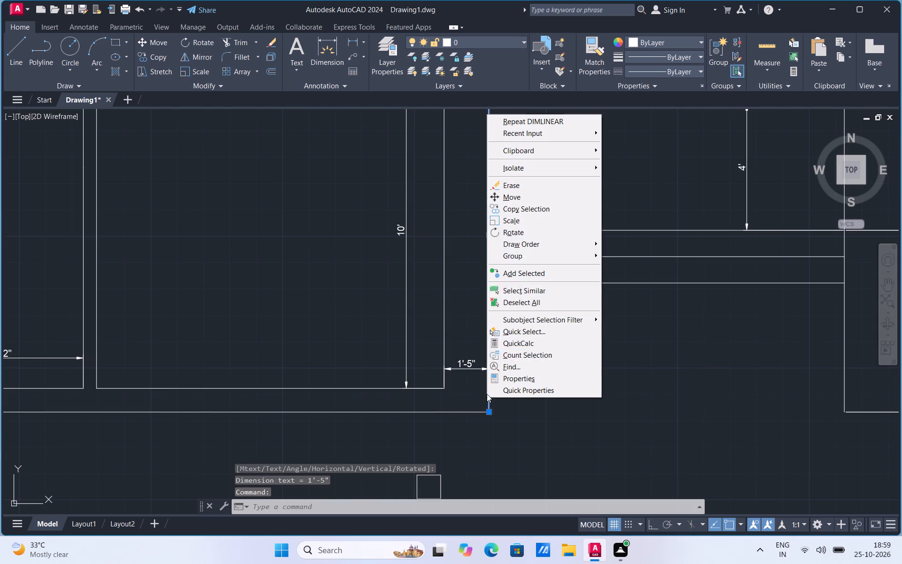
{"action": "left_click", "coordinate": [521, 199]}
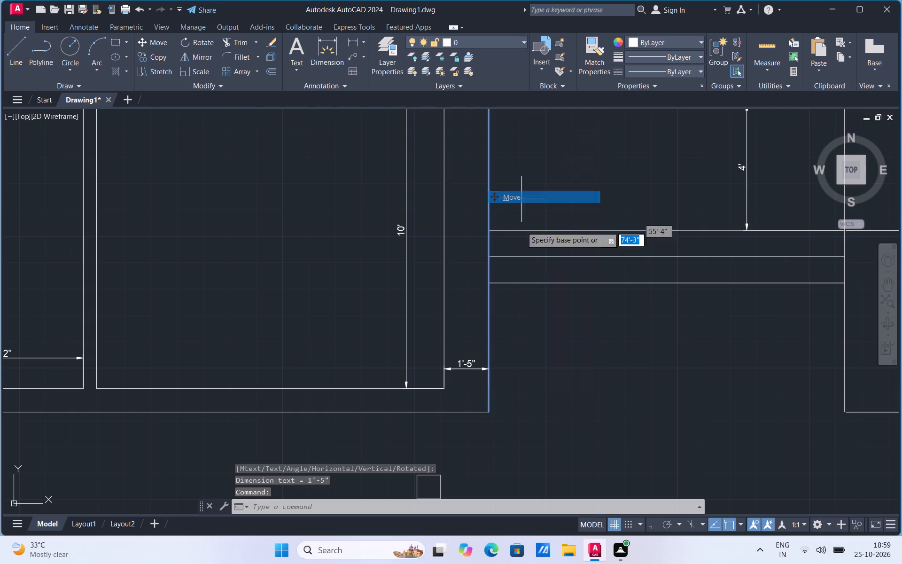
{"action": "left_click", "coordinate": [489, 414]}
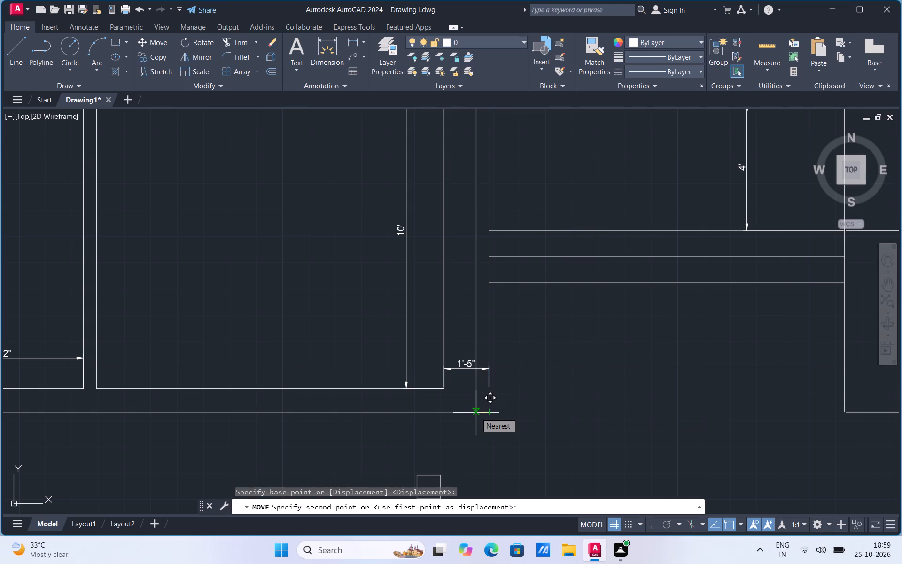
{"action": "key", "text": "6"}
{"action": "key", "text": "Return"}
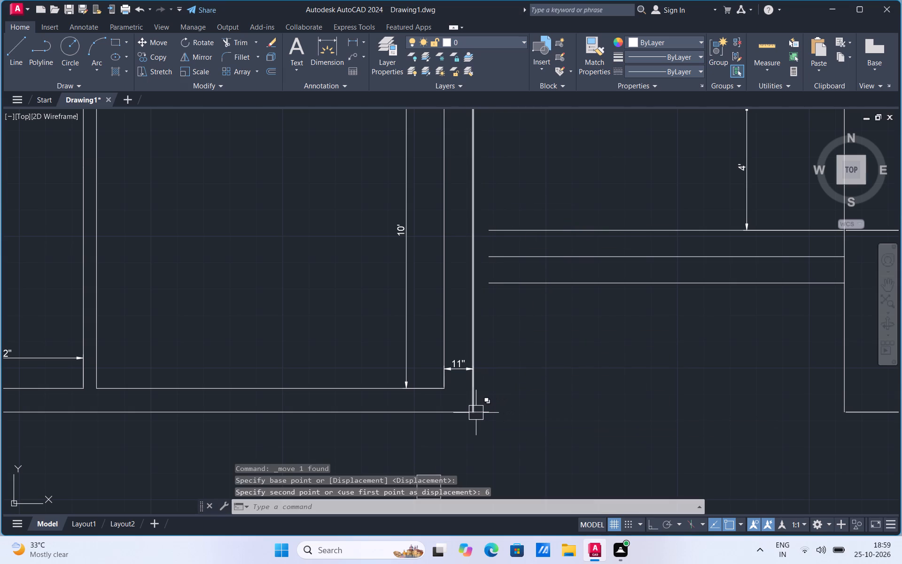
Erase the small horizontal dimension between the room's inner and outer east wall lines.
{"action": "scroll", "coordinate": [460, 372], "scroll_direction": "up", "scroll_amount": 2}
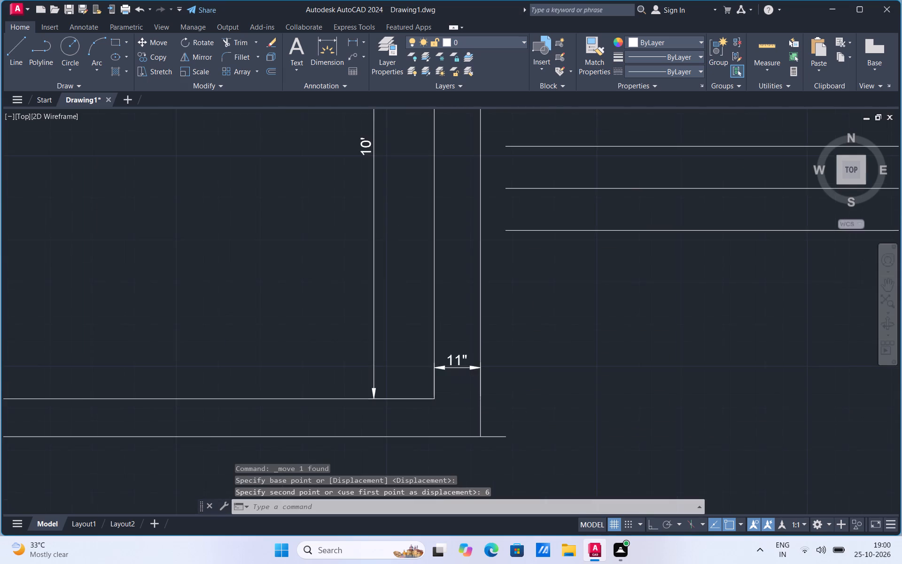
{"action": "left_click", "coordinate": [462, 368]}
{"action": "right_click", "coordinate": [462, 368]}
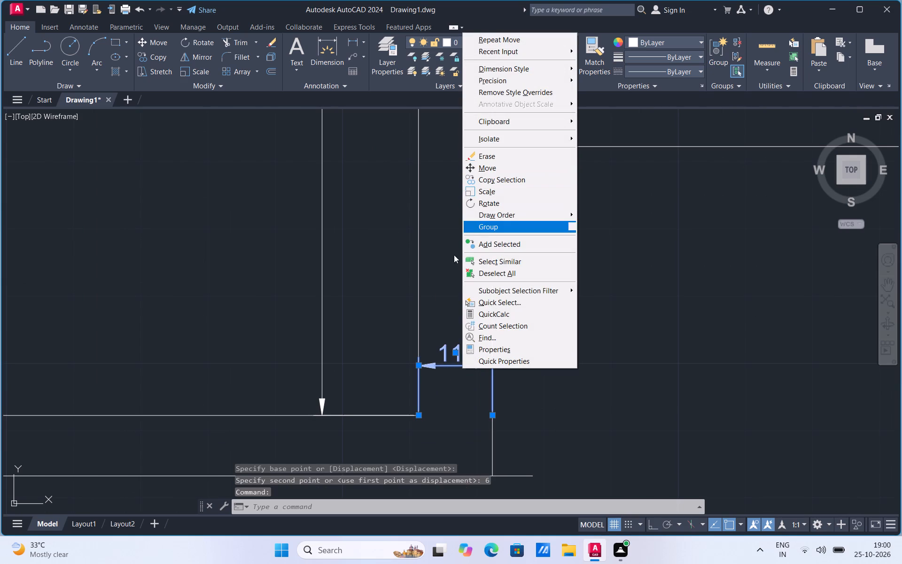
{"action": "key", "text": "Delete"}
{"action": "left_click", "coordinate": [460, 388]}
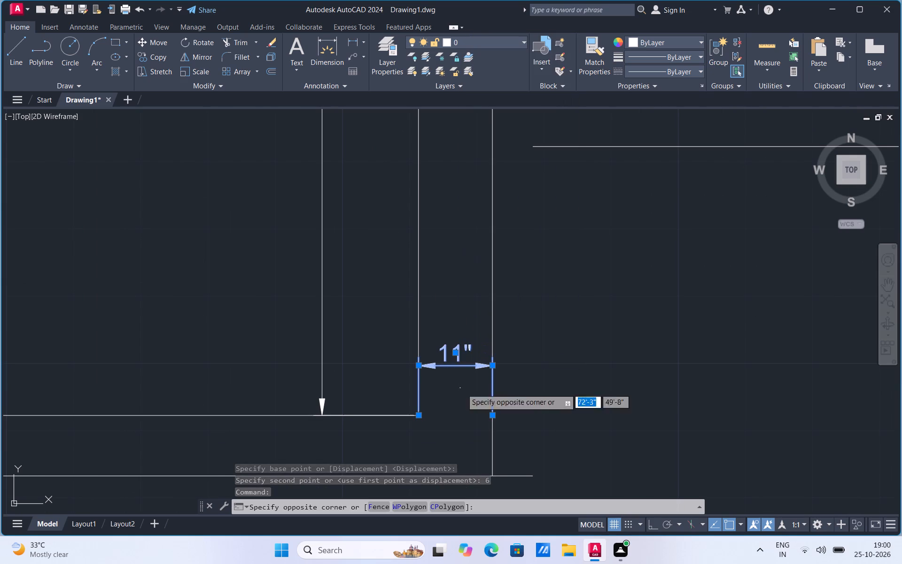
{"action": "key", "text": "Delete"}
{"action": "key", "text": "Delete"}
{"action": "left_click", "coordinate": [452, 363]}
{"action": "key", "text": "Escape"}
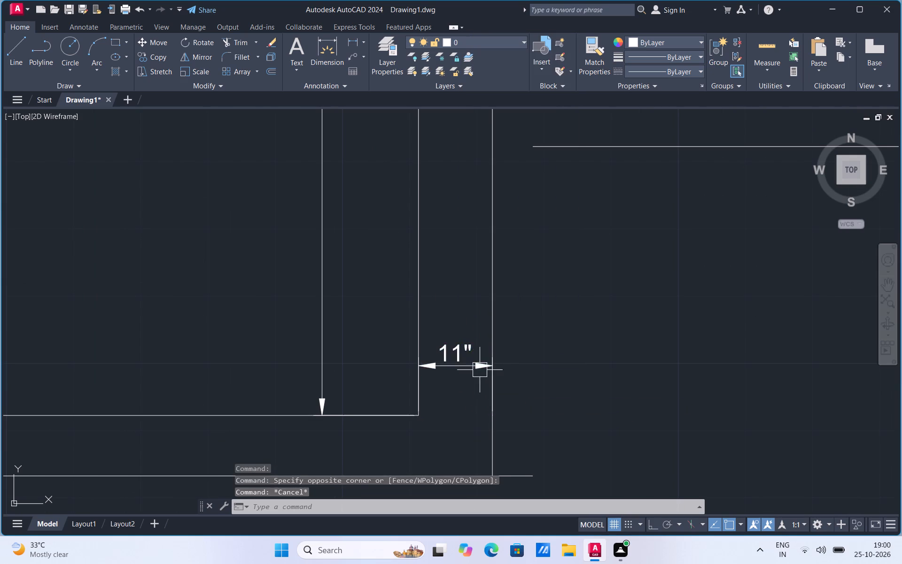
{"action": "left_click", "coordinate": [463, 367]}
{"action": "key", "text": "Delete"}
{"action": "scroll", "coordinate": [554, 375], "scroll_direction": "down", "scroll_amount": 1}
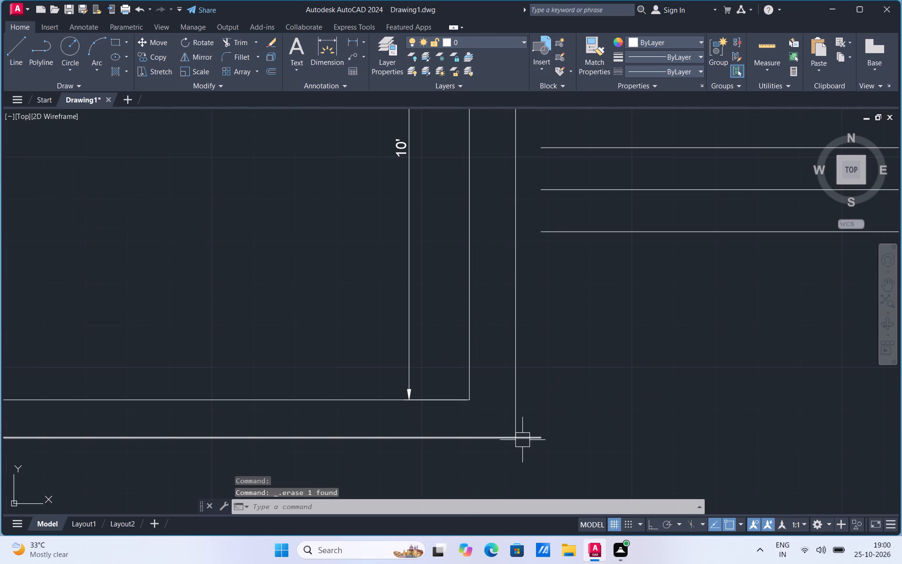
Move the southern room's outer east wall line another 2" west.
{"action": "left_click", "coordinate": [510, 416]}
{"action": "right_click", "coordinate": [510, 416]}
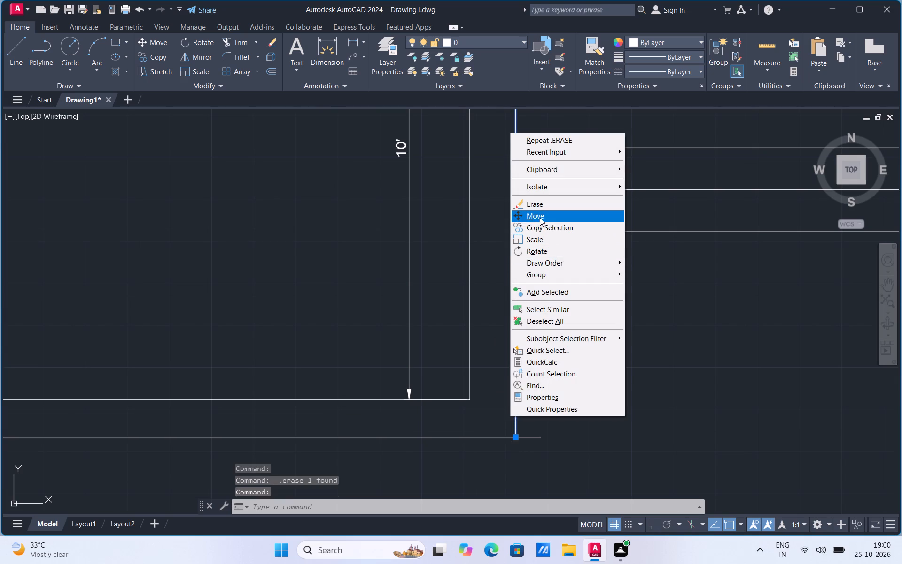
{"action": "left_click", "coordinate": [540, 218]}
{"action": "scroll", "coordinate": [513, 427], "scroll_direction": "up", "scroll_amount": 1}
{"action": "left_click", "coordinate": [515, 445]}
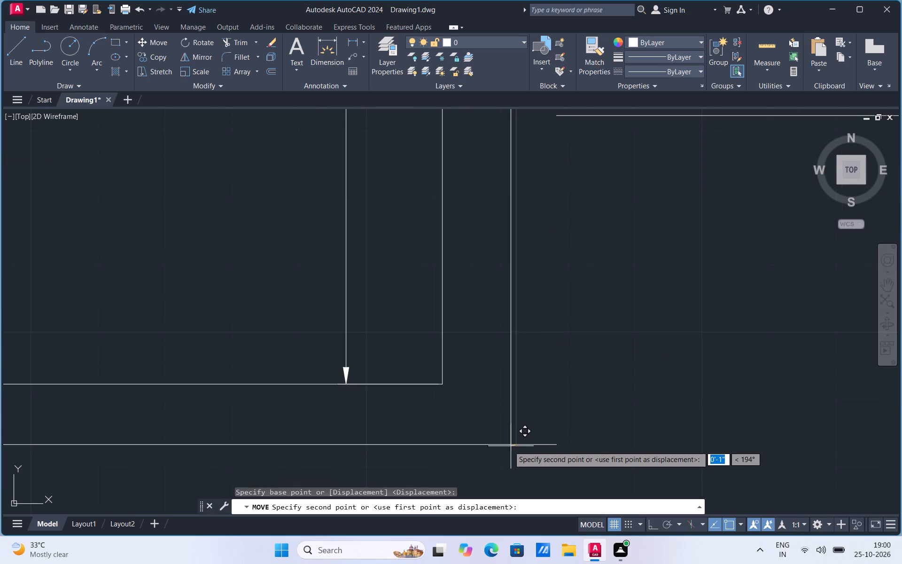
{"action": "key", "text": "2"}
{"action": "key", "text": "Return"}
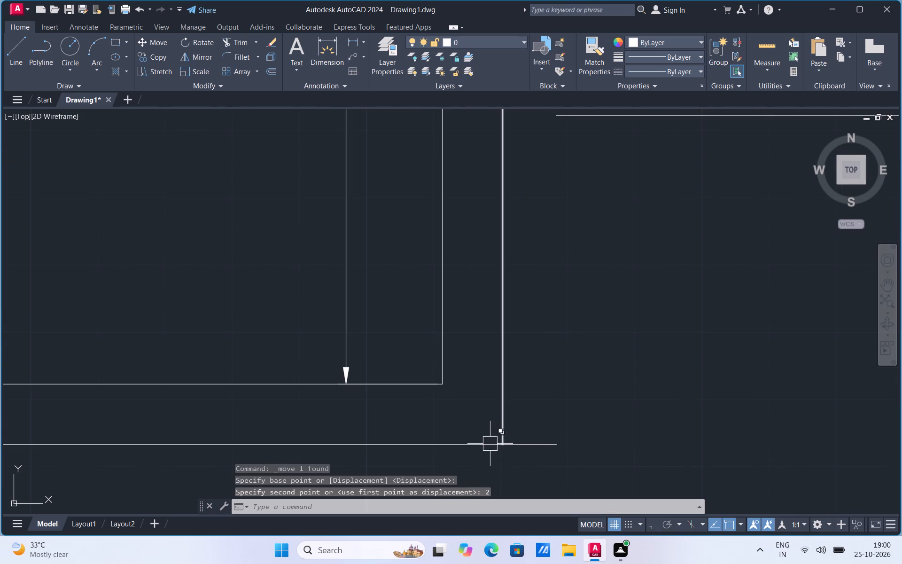
Trim the ends of the room's outer south and outer north wall lines that overhang the shifted outer east wall line.
{"action": "left_click", "coordinate": [235, 44]}
{"action": "left_click", "coordinate": [515, 440]}
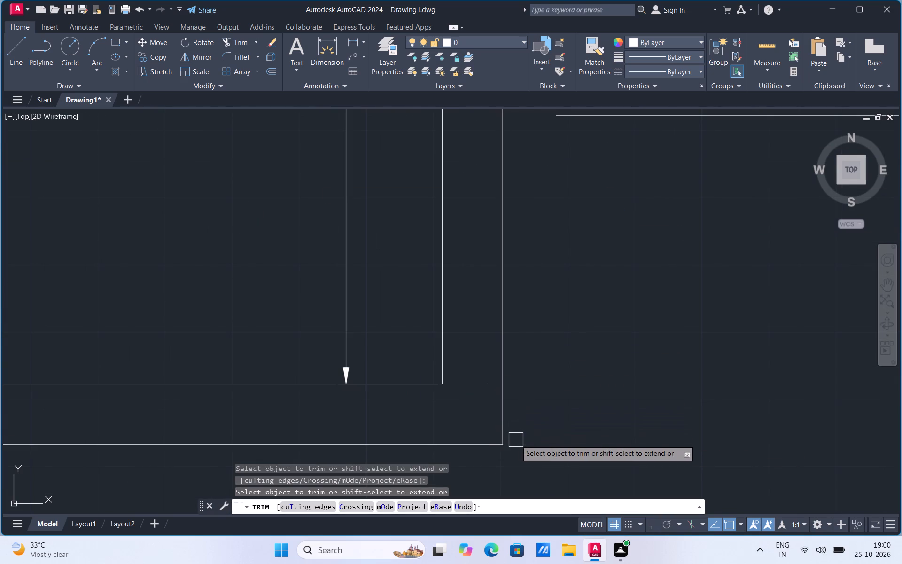
{"action": "scroll", "coordinate": [516, 440], "scroll_direction": "down", "scroll_amount": 3}
{"action": "scroll", "coordinate": [519, 219], "scroll_direction": "up", "scroll_amount": 1}
{"action": "left_click", "coordinate": [521, 221]}
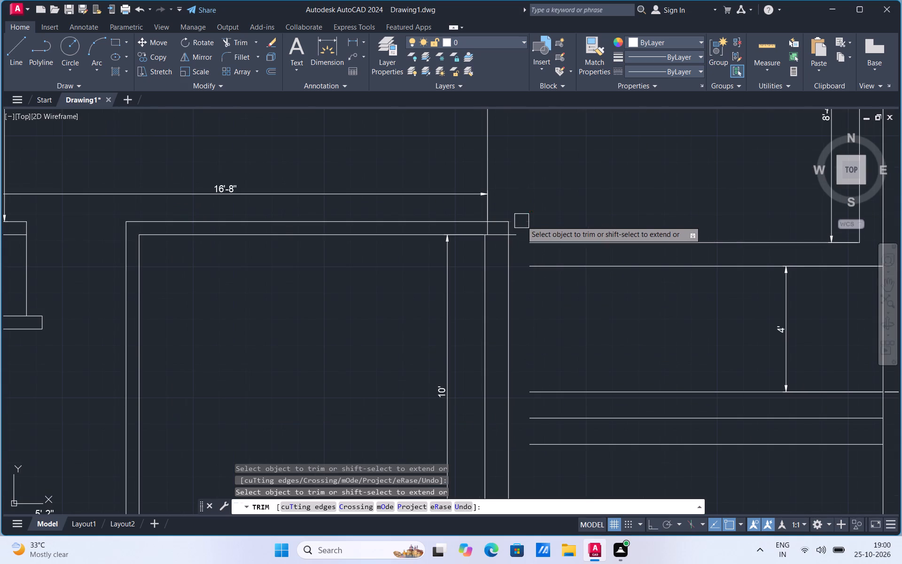
Trim away the 16'-8" dimension at the room's north wall and the inner north wall line beyond the inner east wall line.
{"action": "scroll", "coordinate": [497, 211], "scroll_direction": "up", "scroll_amount": 1}
{"action": "left_click", "coordinate": [482, 211]}
{"action": "left_click", "coordinate": [480, 190]}
{"action": "left_click", "coordinate": [479, 170]}
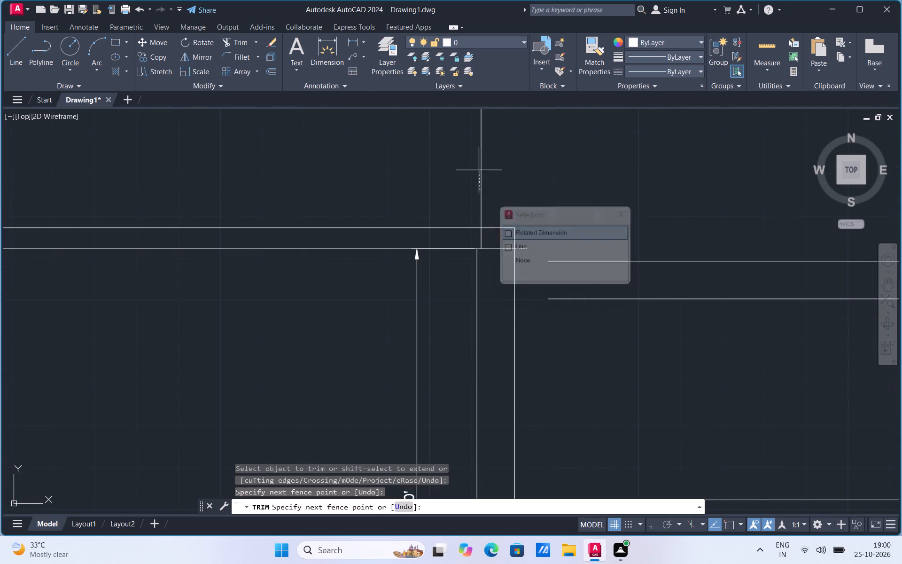
{"action": "left_click", "coordinate": [481, 208]}
{"action": "left_click", "coordinate": [483, 237]}
{"action": "left_click", "coordinate": [487, 244]}
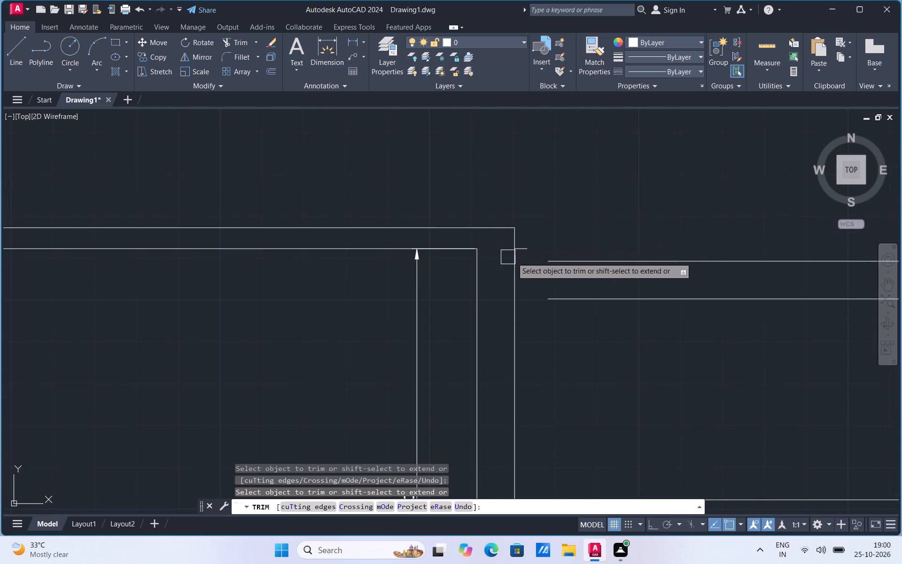
{"action": "left_click", "coordinate": [523, 248]}
{"action": "scroll", "coordinate": [537, 234], "scroll_direction": "down", "scroll_amount": 2}
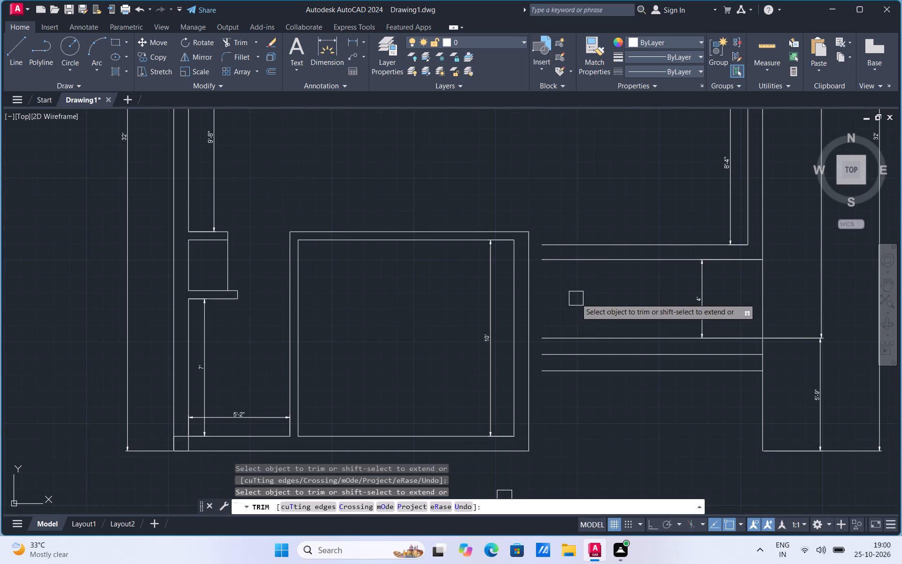
{"action": "key", "text": "Escape"}
Extend the five horizontal lines east of the southern room westward to meet its outer east wall line.
{"action": "type", "text": "ex"}
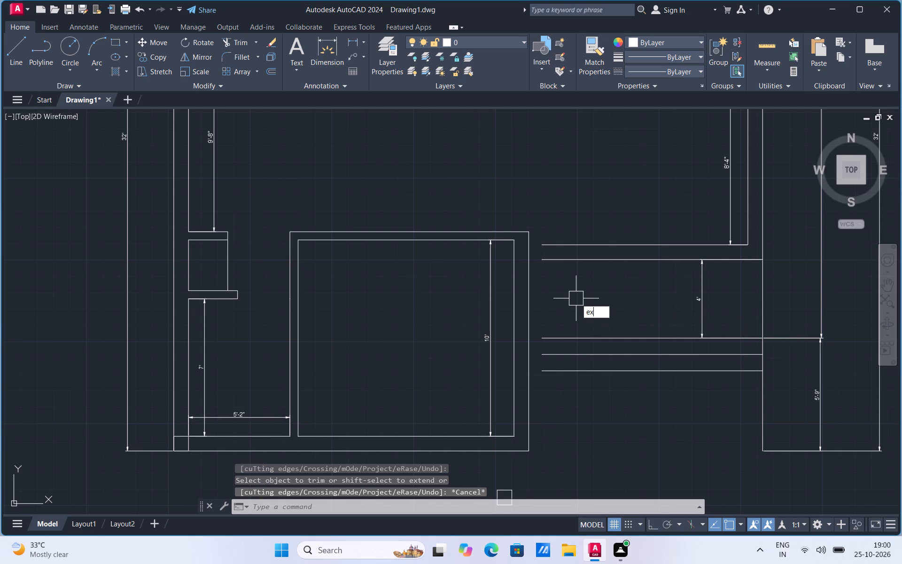
{"action": "left_click", "coordinate": [607, 324]}
{"action": "left_click", "coordinate": [586, 247]}
{"action": "left_click", "coordinate": [583, 258]}
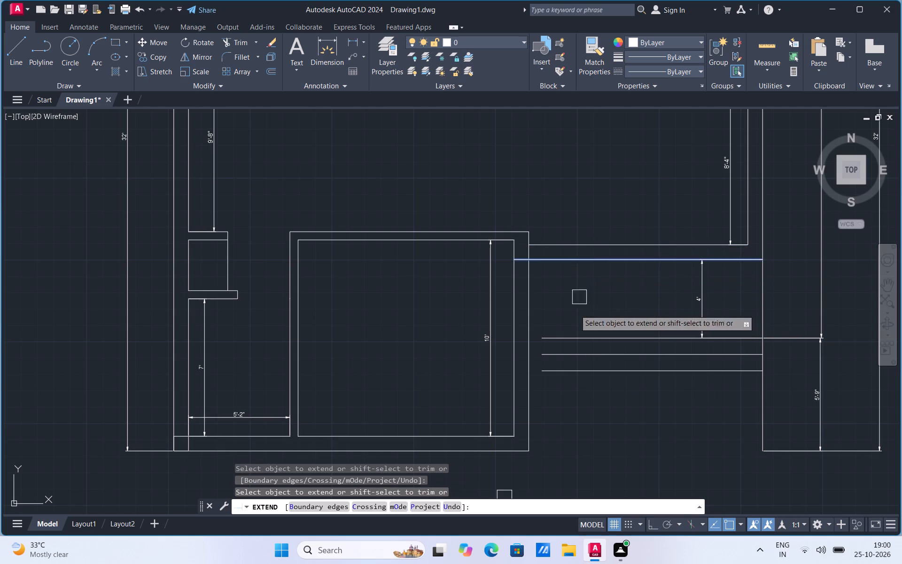
{"action": "left_click", "coordinate": [569, 338]}
{"action": "left_click", "coordinate": [562, 356]}
{"action": "left_click", "coordinate": [561, 368]}
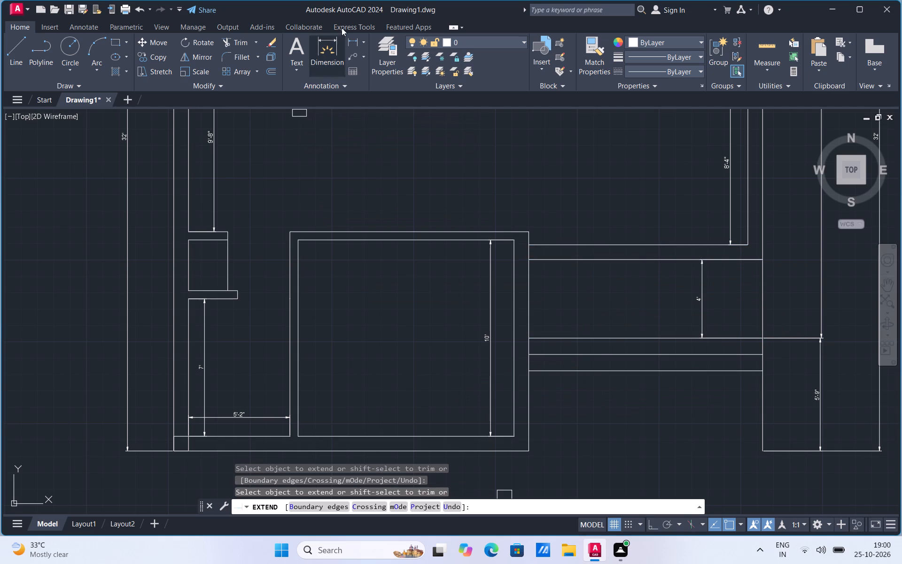
Add an 11' horizontal linear dimension across the southern room's interior, just north of its inner south wall line.
{"action": "left_click", "coordinate": [355, 39]}
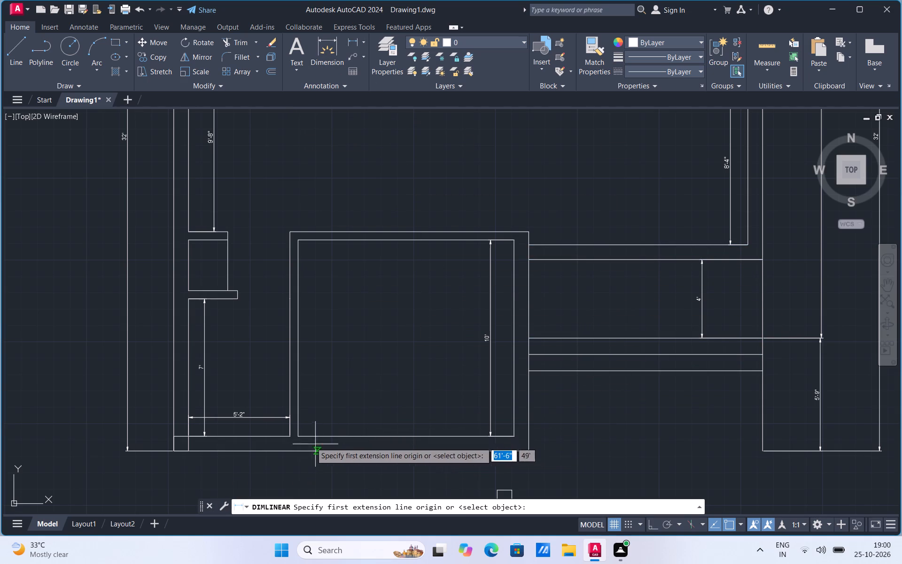
{"action": "left_click", "coordinate": [296, 437]}
{"action": "left_click", "coordinate": [515, 438]}
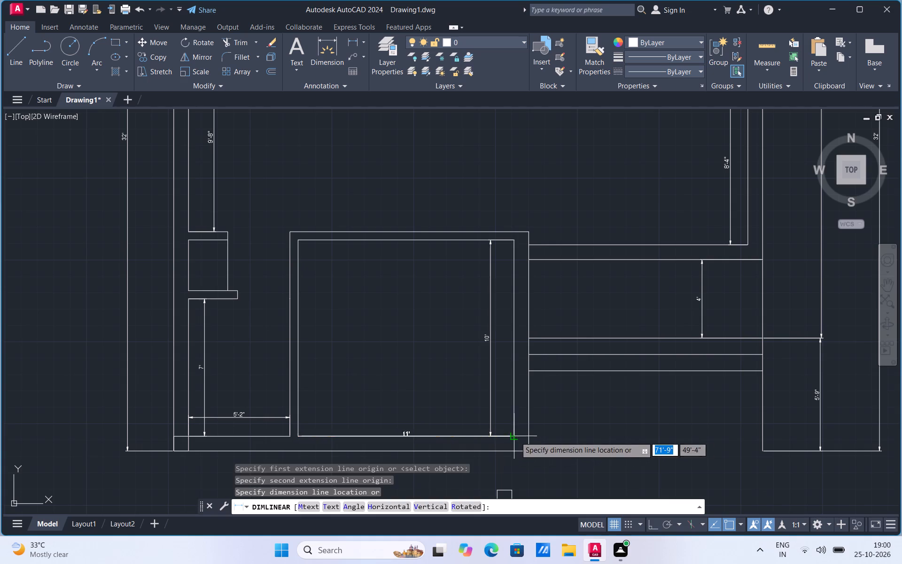
{"action": "left_click", "coordinate": [516, 420]}
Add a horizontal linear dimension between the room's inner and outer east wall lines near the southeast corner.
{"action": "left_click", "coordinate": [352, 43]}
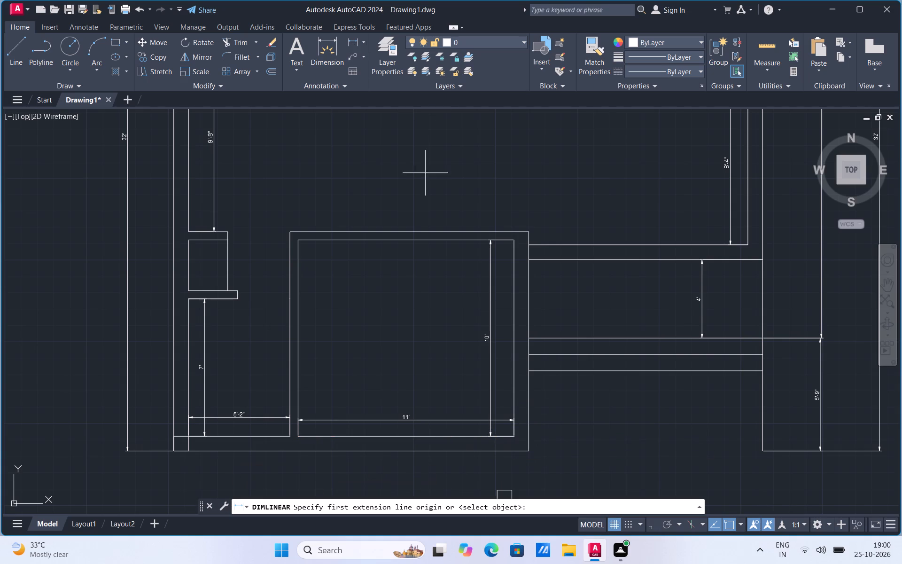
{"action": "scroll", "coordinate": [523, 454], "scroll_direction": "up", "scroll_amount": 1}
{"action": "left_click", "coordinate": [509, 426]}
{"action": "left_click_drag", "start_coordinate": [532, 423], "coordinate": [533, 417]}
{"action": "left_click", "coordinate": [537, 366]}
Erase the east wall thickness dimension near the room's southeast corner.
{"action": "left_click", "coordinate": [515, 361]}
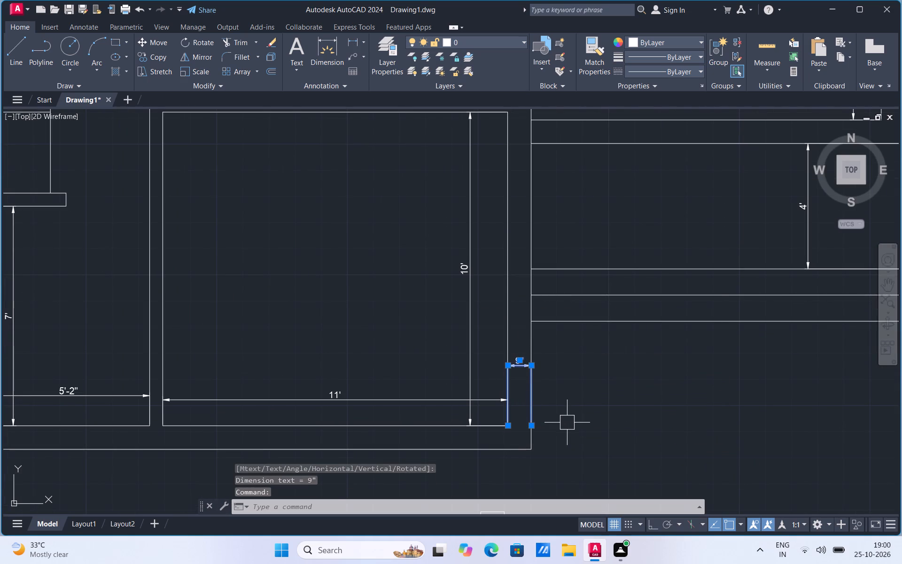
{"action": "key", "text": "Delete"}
Move the loose column south of the room by its southeast corner onto the room's outer southeast wall corner.
{"action": "scroll", "coordinate": [439, 443], "scroll_direction": "down", "scroll_amount": 2}
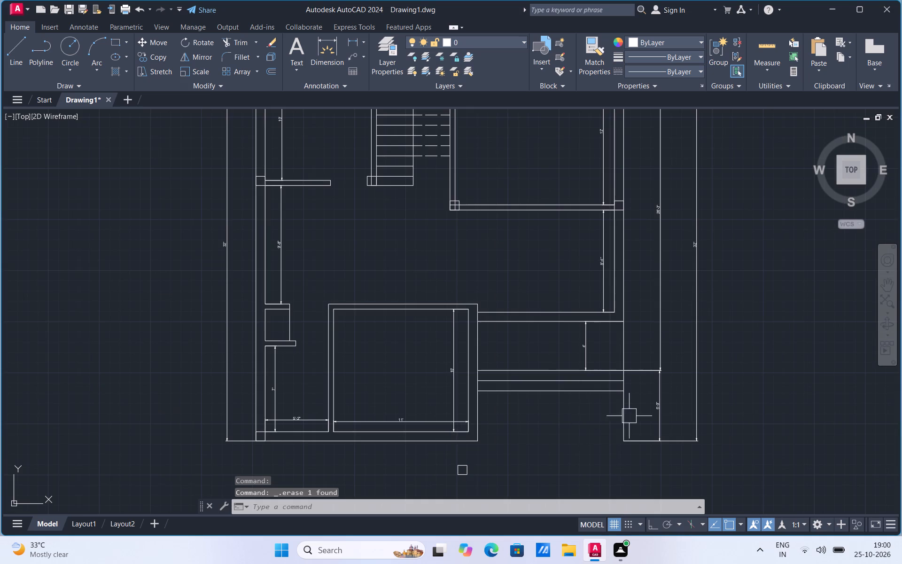
{"action": "scroll", "coordinate": [629, 409], "scroll_direction": "up", "scroll_amount": 2}
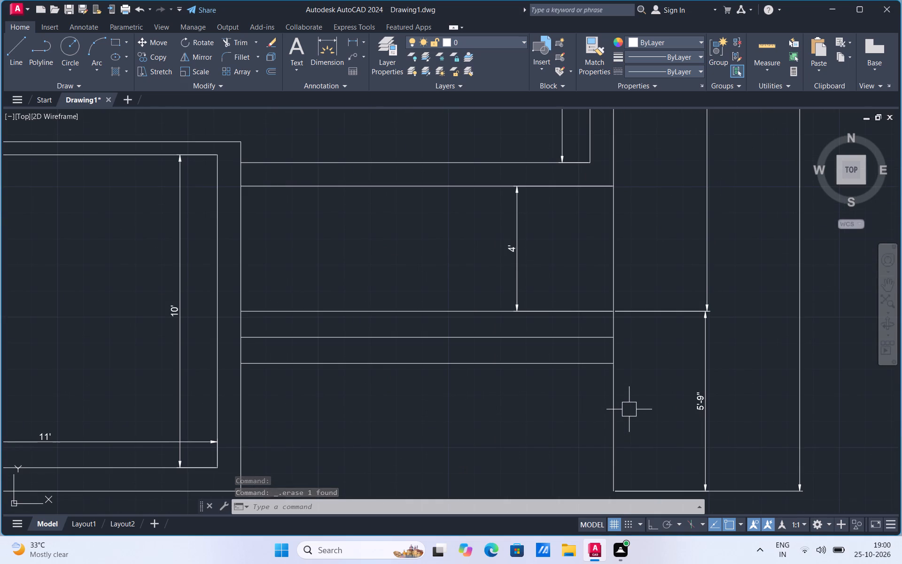
{"action": "scroll", "coordinate": [622, 322], "scroll_direction": "down", "scroll_amount": 2}
{"action": "scroll", "coordinate": [537, 405], "scroll_direction": "up", "scroll_amount": 1}
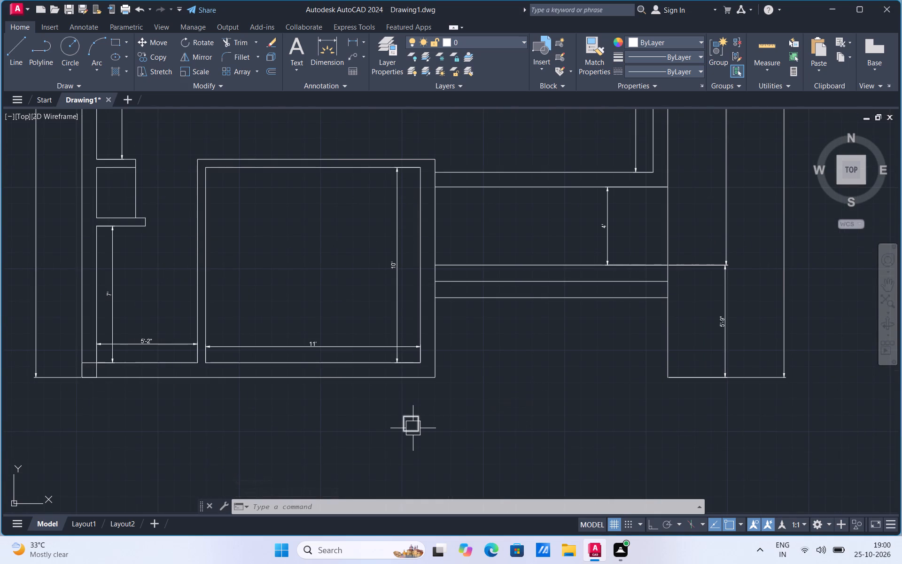
{"action": "left_click", "coordinate": [413, 428]}
{"action": "right_click", "coordinate": [413, 428]}
{"action": "left_click", "coordinate": [435, 228]}
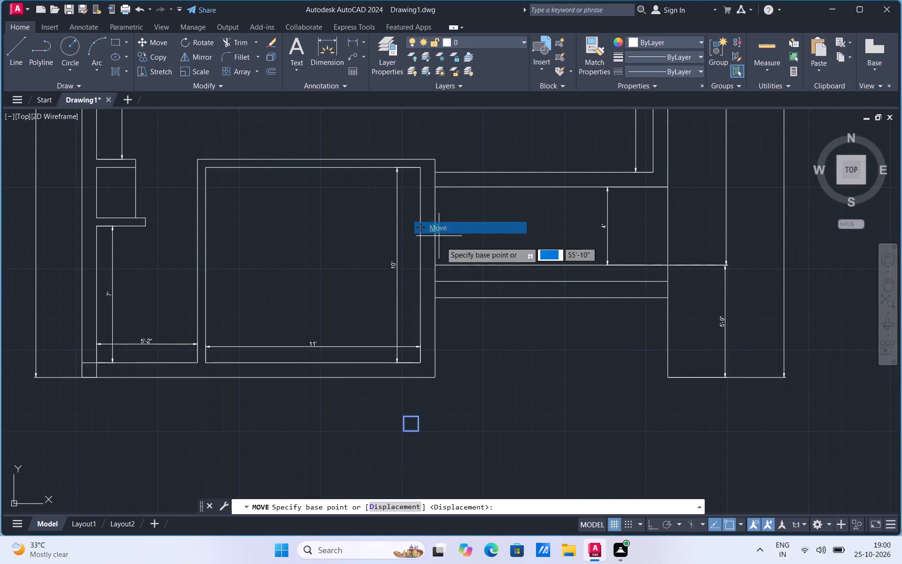
{"action": "left_click", "coordinate": [418, 431]}
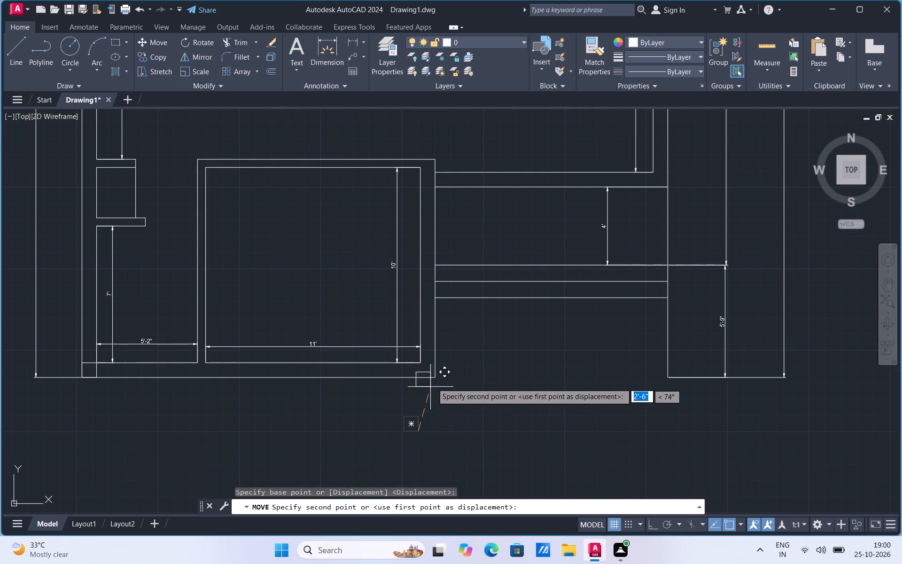
{"action": "left_click", "coordinate": [435, 374]}
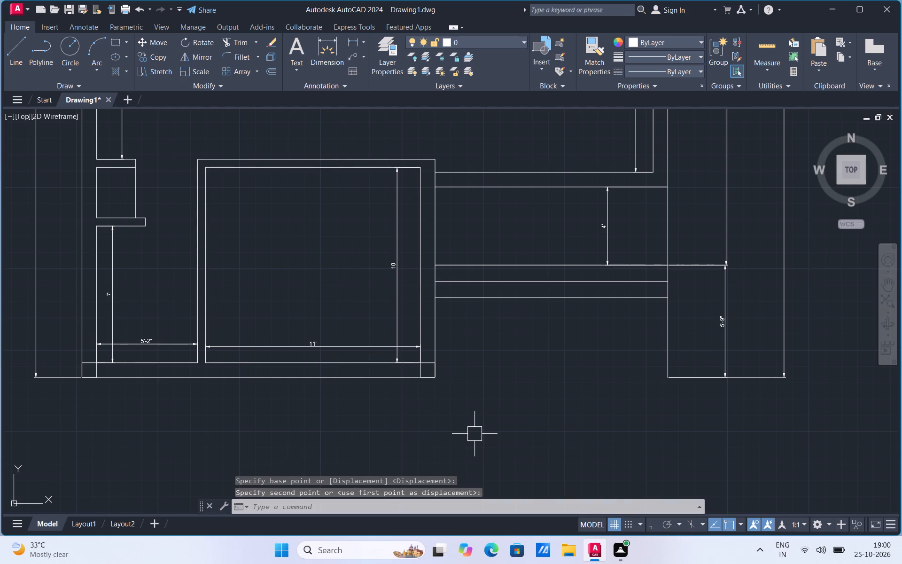
Copy the southern room's southeast column by its southeast corner to where the 4' passage's south line meets the outer east wall line.
{"action": "scroll", "coordinate": [425, 322], "scroll_direction": "up", "scroll_amount": 1}
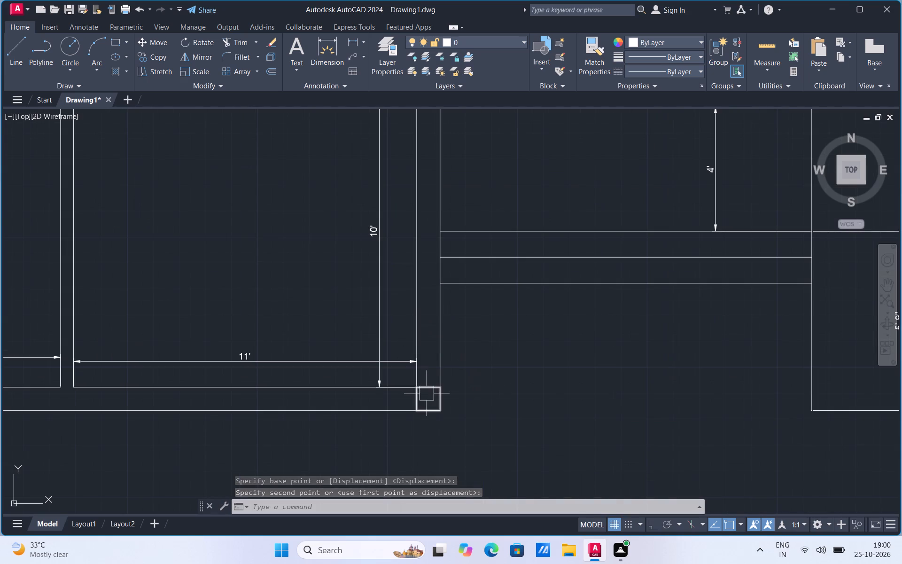
{"action": "left_click", "coordinate": [429, 389]}
{"action": "right_click", "coordinate": [429, 389]}
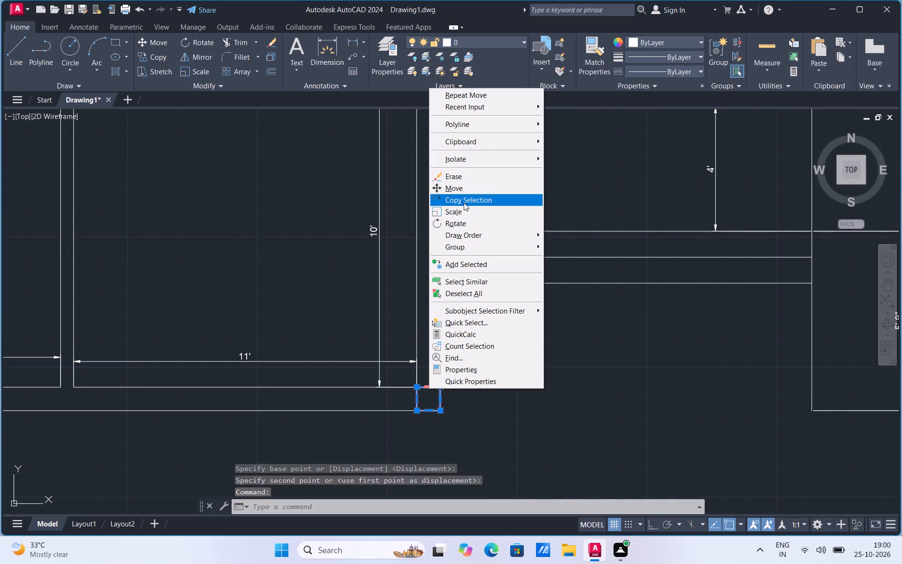
{"action": "left_click", "coordinate": [464, 203]}
{"action": "left_click", "coordinate": [438, 413]}
{"action": "scroll", "coordinate": [438, 413], "scroll_direction": "down", "scroll_amount": 1}
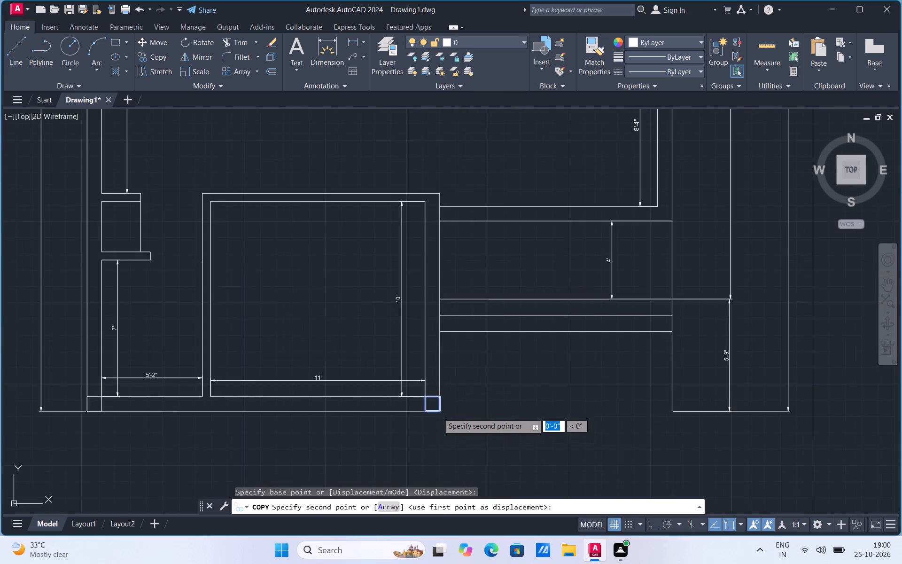
{"action": "left_click", "coordinate": [670, 301]}
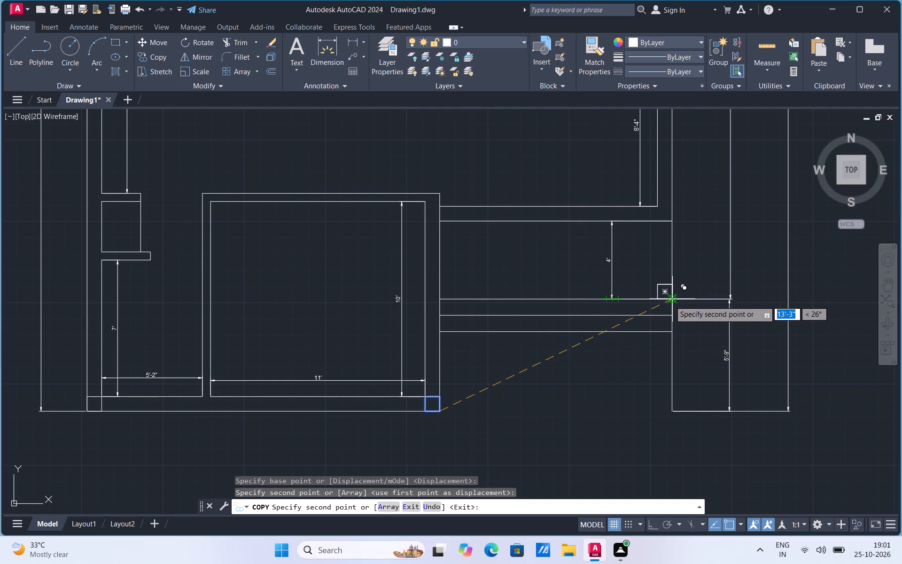
Place another copy of the column loosely in the open area northwest of the southern room.
{"action": "scroll", "coordinate": [600, 435], "scroll_direction": "down", "scroll_amount": 2}
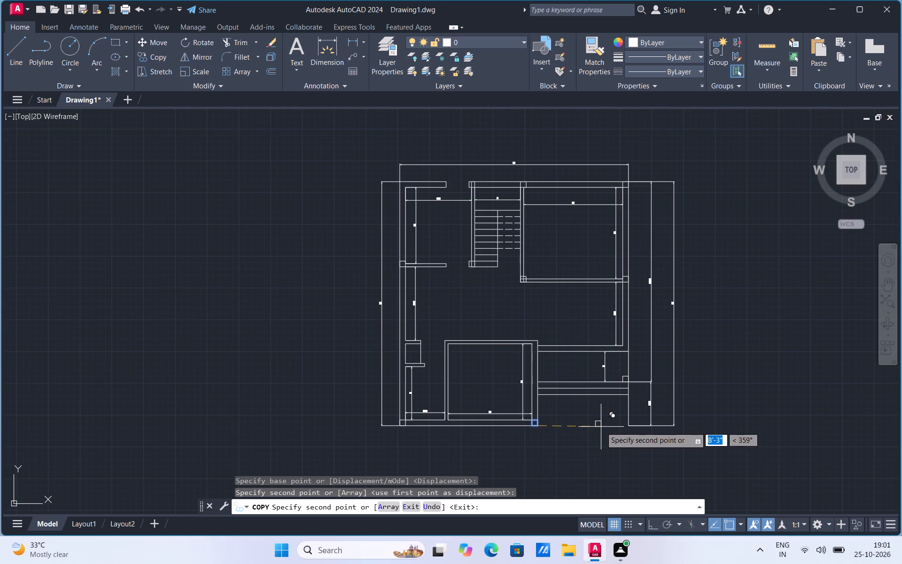
{"action": "scroll", "coordinate": [601, 427], "scroll_direction": "up", "scroll_amount": 1}
{"action": "scroll", "coordinate": [601, 427], "scroll_direction": "down", "scroll_amount": 1}
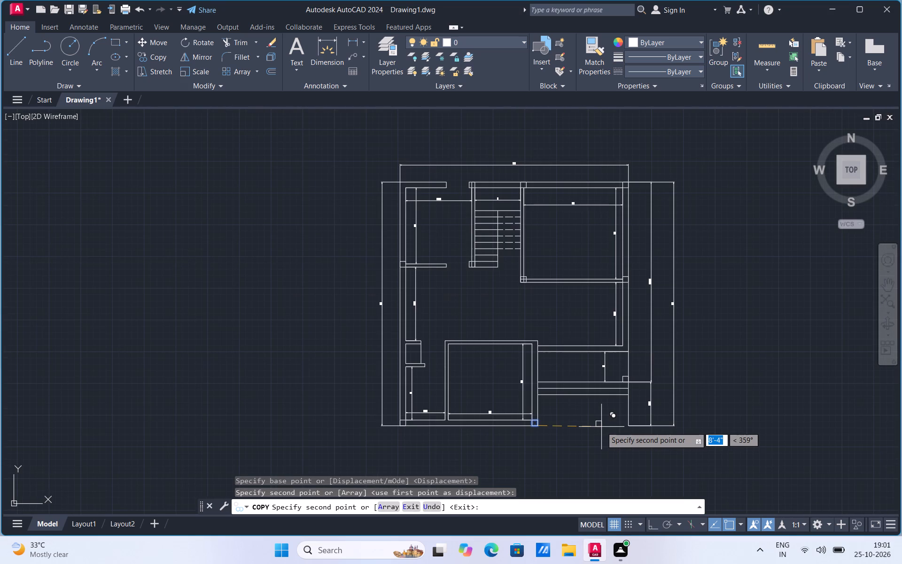
{"action": "scroll", "coordinate": [399, 340], "scroll_direction": "up", "scroll_amount": 2}
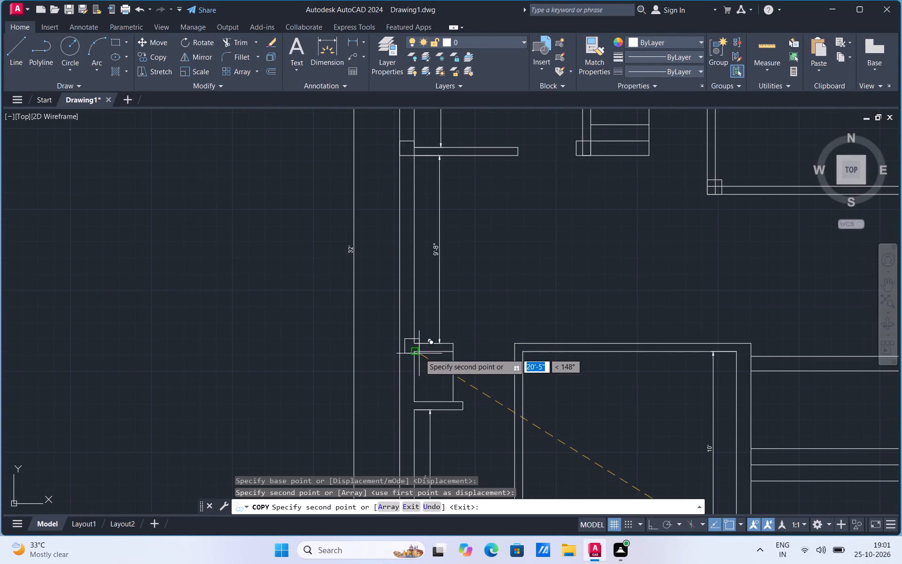
{"action": "left_click", "coordinate": [498, 321]}
{"action": "scroll", "coordinate": [489, 295], "scroll_direction": "up", "scroll_amount": 2}
{"action": "key", "text": "Escape"}
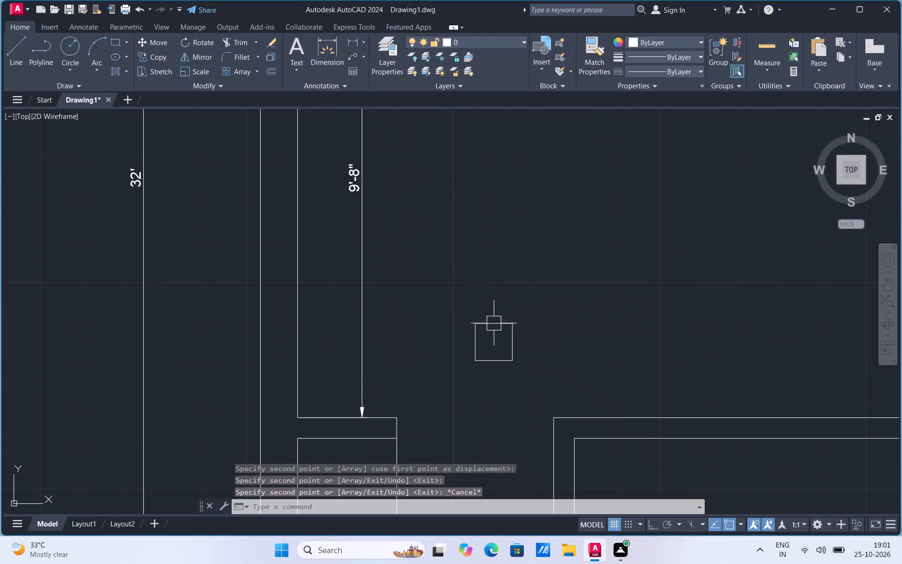
Move the loose column by its northeast corner onto the inner west wall line at the south end of the 9'-8" dimension.
{"action": "left_click", "coordinate": [494, 323]}
{"action": "right_click", "coordinate": [494, 323]}
{"action": "right_click", "coordinate": [503, 320]}
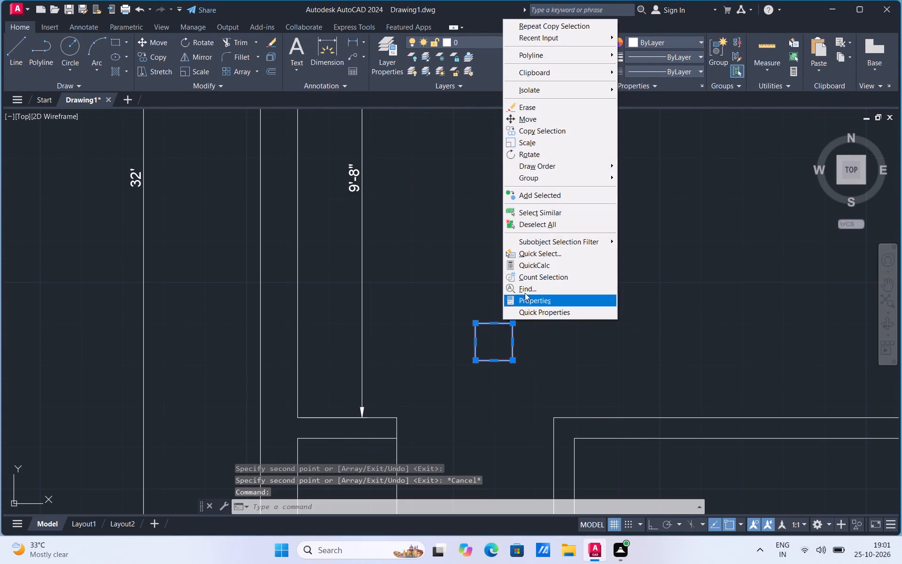
{"action": "left_click", "coordinate": [533, 120]}
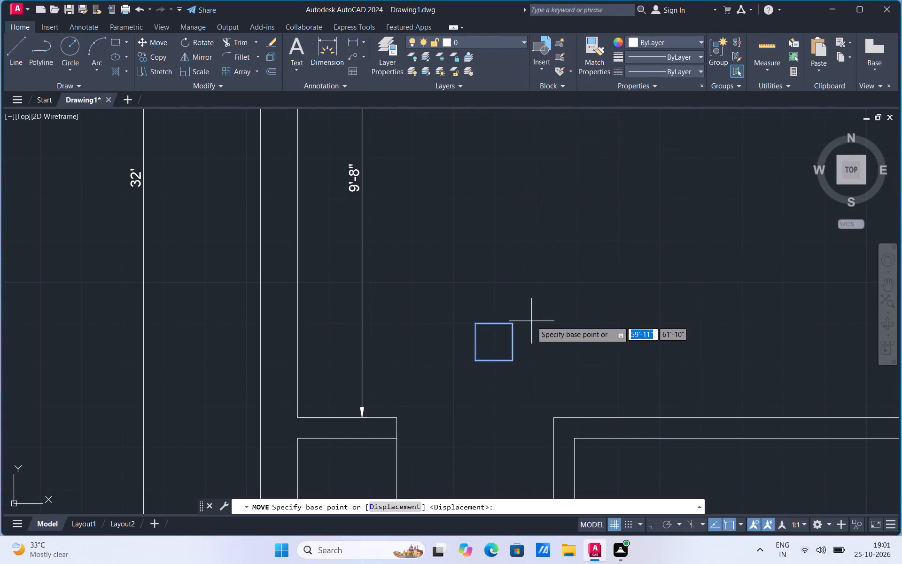
{"action": "left_click", "coordinate": [512, 323]}
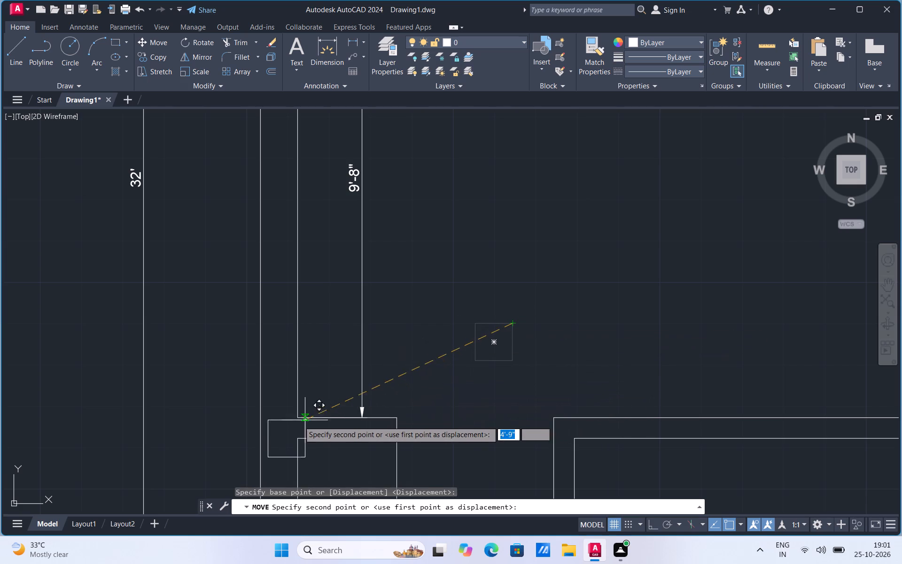
{"action": "left_click", "coordinate": [298, 421]}
Copy the west wall column beside the small recess by its northeast corner to the southern room's outer northeast corner.
{"action": "scroll", "coordinate": [425, 310], "scroll_direction": "down", "scroll_amount": 2}
{"action": "scroll", "coordinate": [467, 332], "scroll_direction": "up", "scroll_amount": 1}
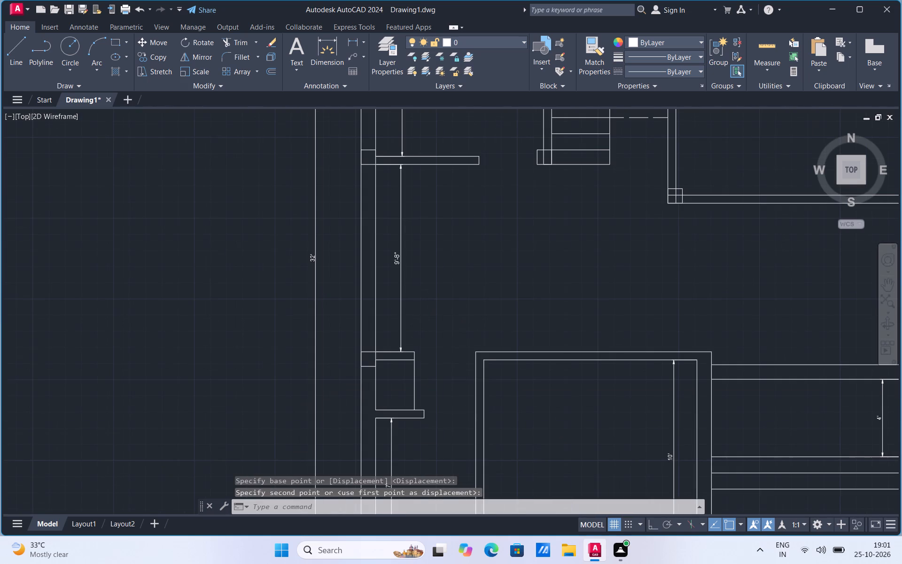
{"action": "scroll", "coordinate": [467, 332], "scroll_direction": "down", "scroll_amount": 3}
{"action": "scroll", "coordinate": [515, 386], "scroll_direction": "up", "scroll_amount": 1}
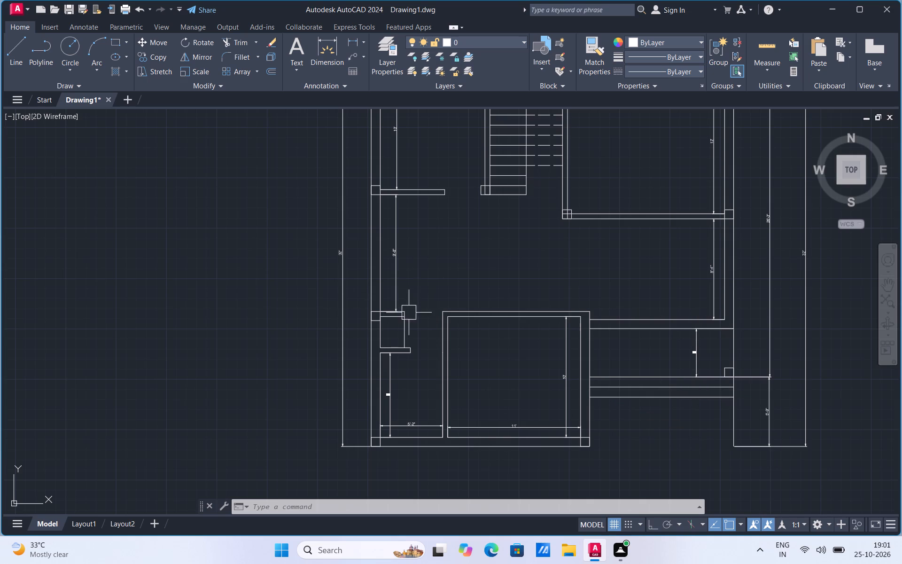
{"action": "scroll", "coordinate": [578, 311], "scroll_direction": "up", "scroll_amount": 2}
{"action": "scroll", "coordinate": [527, 279], "scroll_direction": "down", "scroll_amount": 2}
{"action": "scroll", "coordinate": [546, 427], "scroll_direction": "up", "scroll_amount": 1}
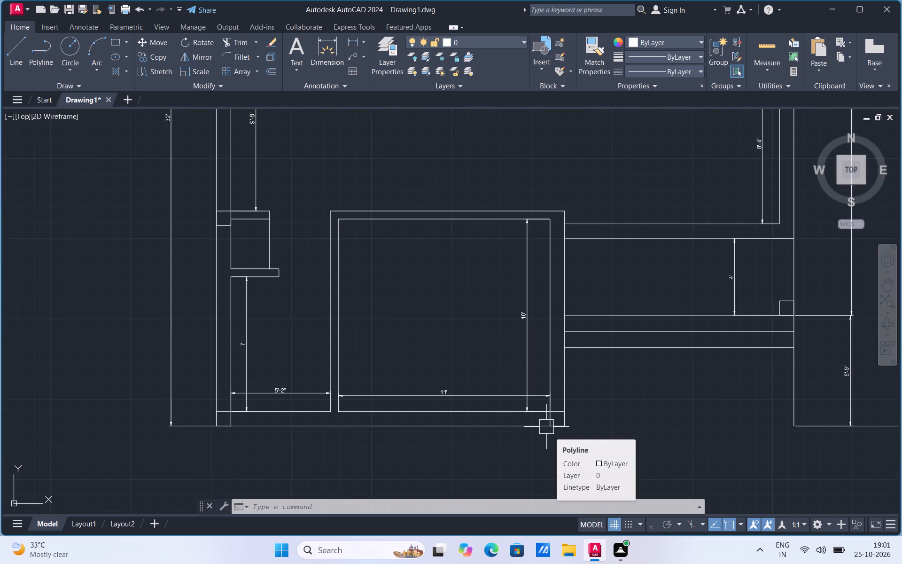
{"action": "scroll", "coordinate": [208, 195], "scroll_direction": "up", "scroll_amount": 1}
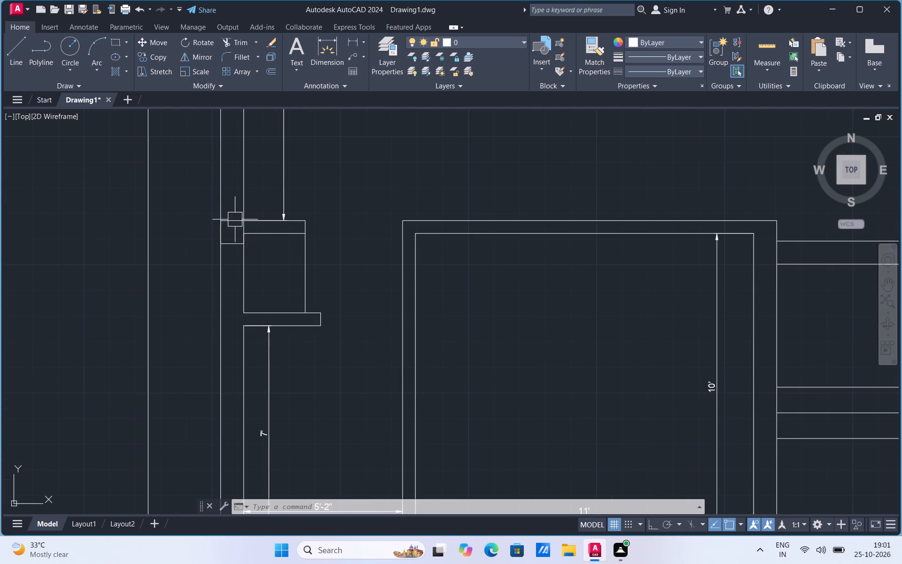
{"action": "left_click", "coordinate": [235, 219]}
{"action": "right_click", "coordinate": [235, 219]}
{"action": "left_click", "coordinate": [283, 331]}
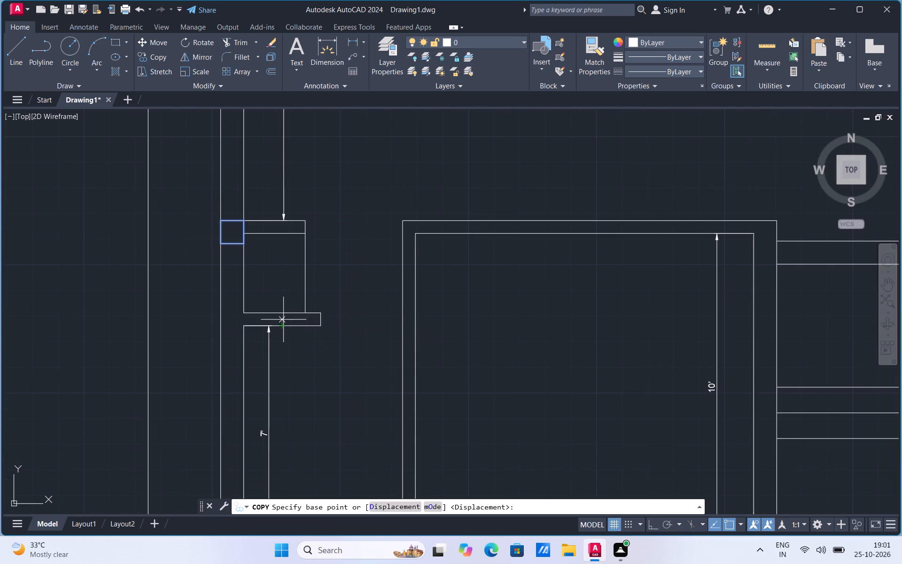
{"action": "left_click", "coordinate": [242, 219]}
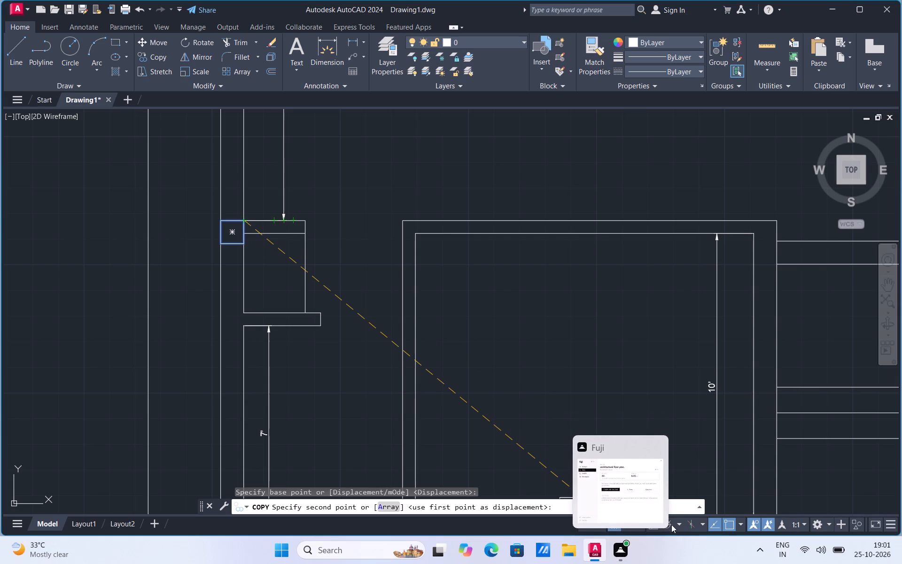
{"action": "left_click", "coordinate": [778, 223]}
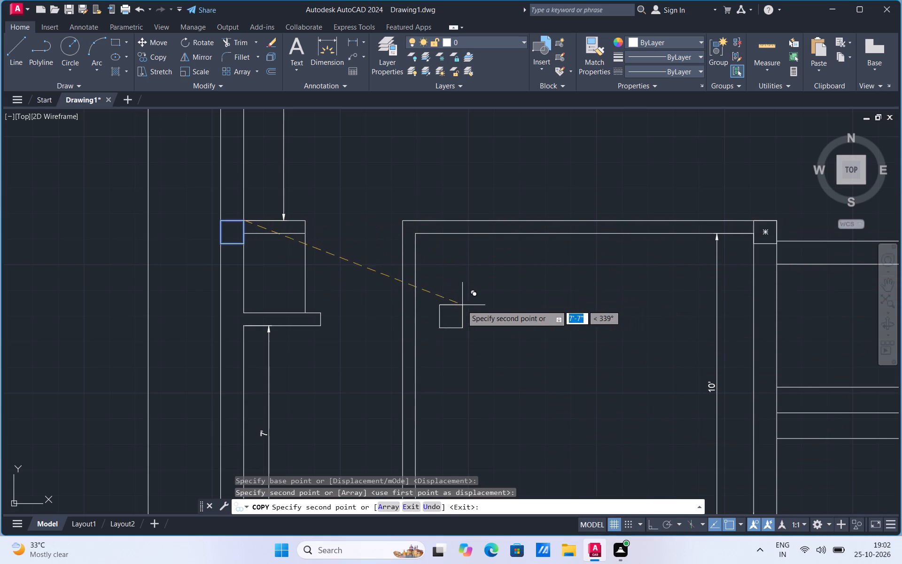
{"action": "scroll", "coordinate": [397, 310], "scroll_direction": "down", "scroll_amount": 1}
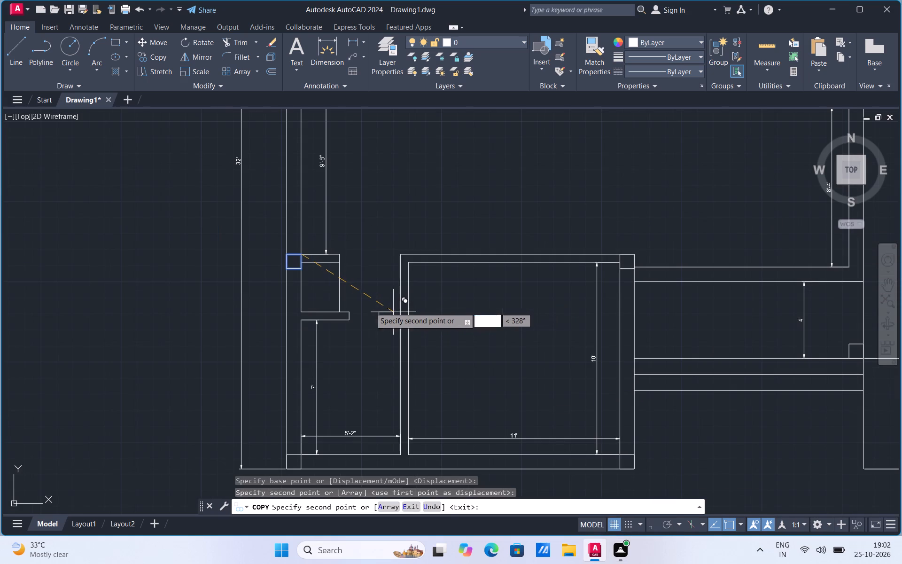
{"action": "scroll", "coordinate": [355, 279], "scroll_direction": "down", "scroll_amount": 1}
{"action": "scroll", "coordinate": [568, 220], "scroll_direction": "up", "scroll_amount": 1}
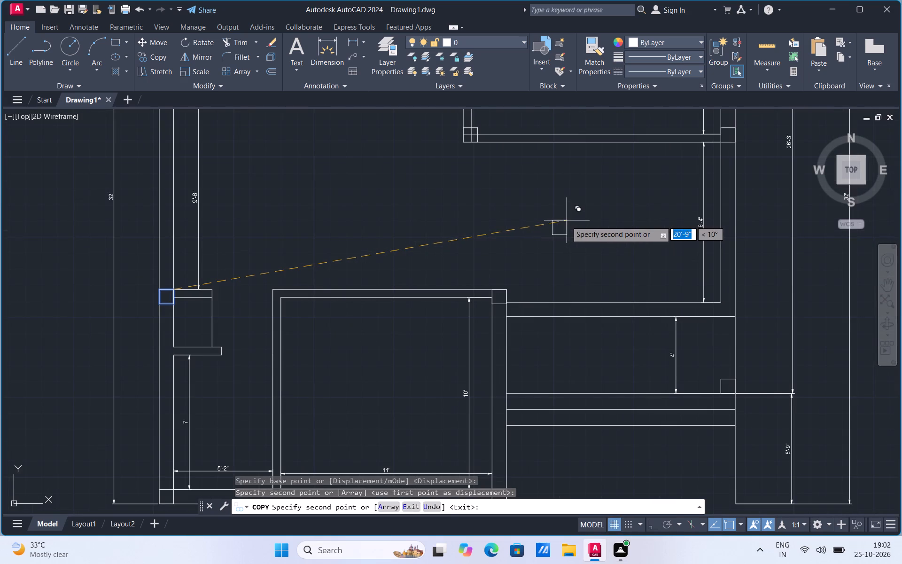
{"action": "key", "text": "Escape"}
Copy the column at the staircase's northwest corner by its northwest corner to the building's outer northwest corner.
{"action": "scroll", "coordinate": [572, 323], "scroll_direction": "down", "scroll_amount": 2}
{"action": "scroll", "coordinate": [412, 153], "scroll_direction": "up", "scroll_amount": 3}
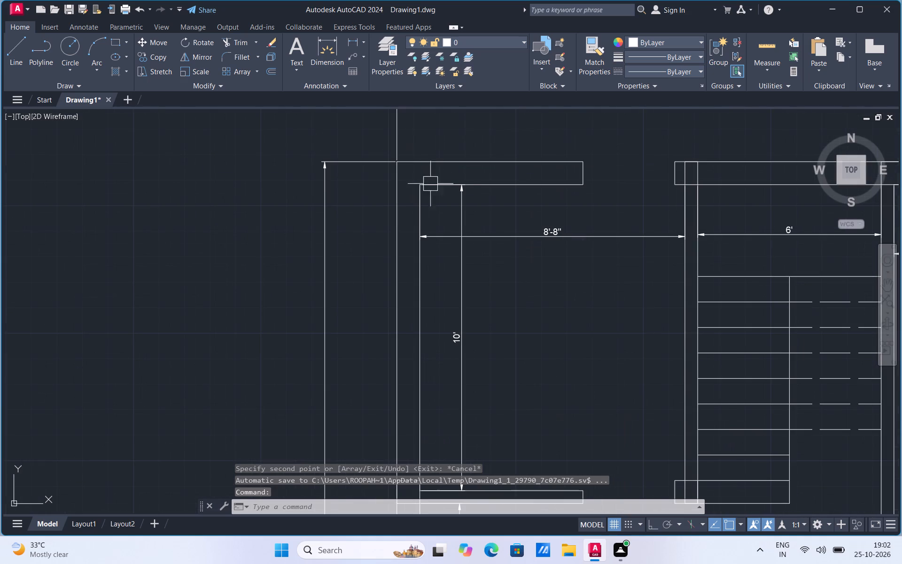
{"action": "left_click", "coordinate": [670, 171]}
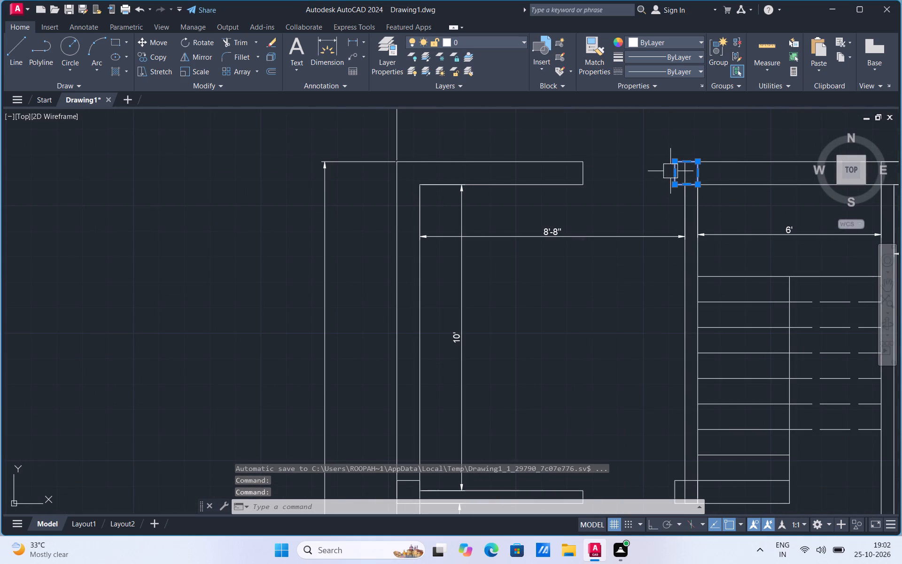
{"action": "right_click", "coordinate": [670, 171]}
{"action": "left_click", "coordinate": [692, 280]}
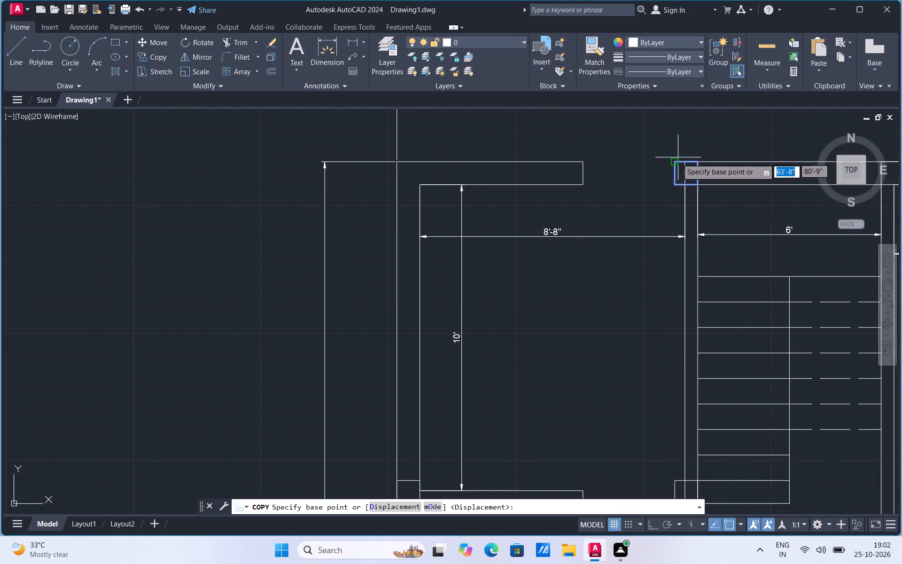
{"action": "left_click", "coordinate": [675, 161]}
{"action": "left_click", "coordinate": [398, 164]}
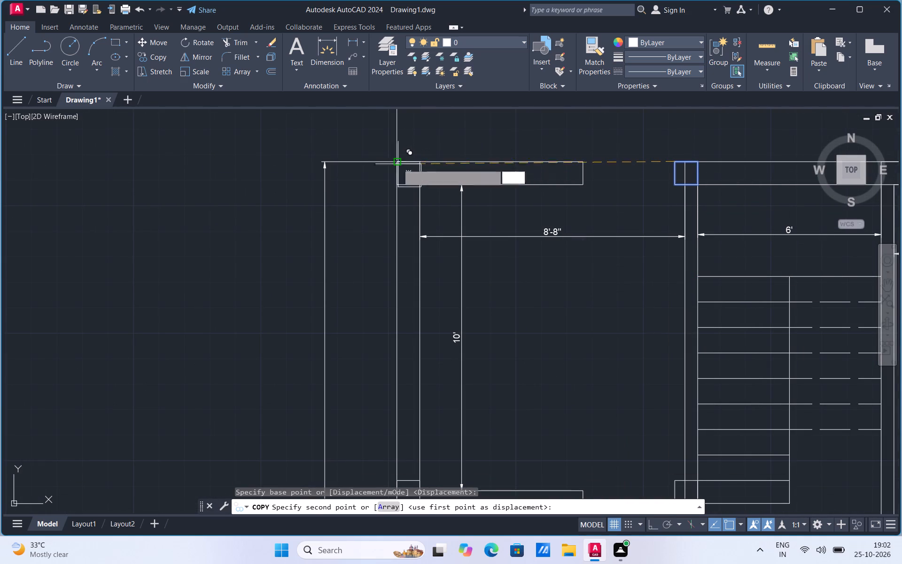
{"action": "key", "text": "Escape"}
Explode the column at the building's northwest corner and erase its west and north edges overlapping the outer walls.
{"action": "scroll", "coordinate": [397, 182], "scroll_direction": "up", "scroll_amount": 2}
{"action": "left_click", "coordinate": [407, 185]}
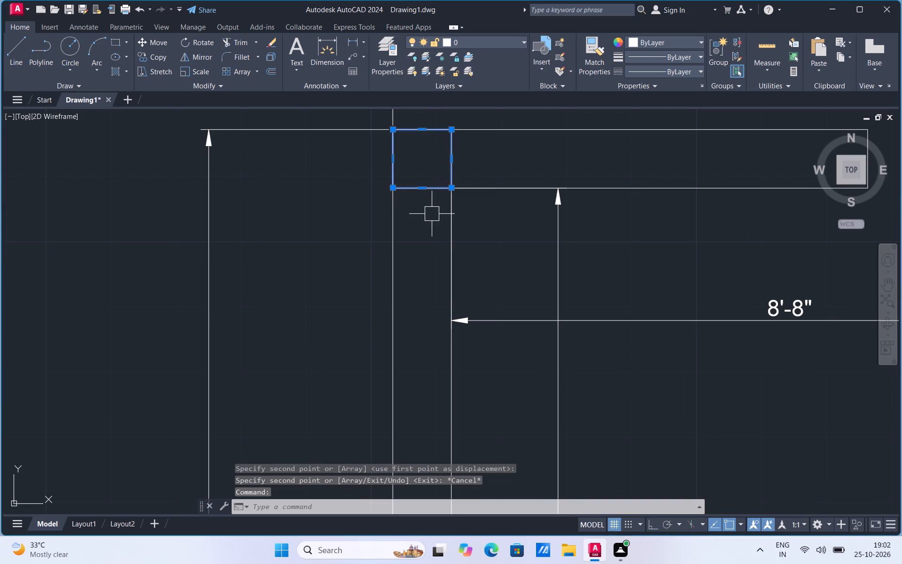
{"action": "type", "text": "ex"}
{"action": "left_click", "coordinate": [467, 249]}
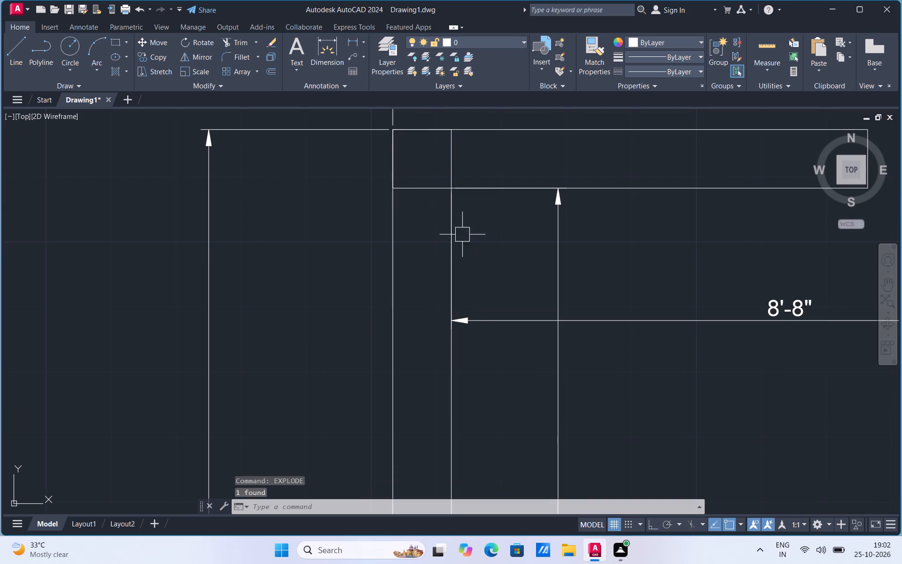
{"action": "left_click", "coordinate": [391, 161]}
{"action": "key", "text": "Delete"}
{"action": "key", "text": "Delete"}
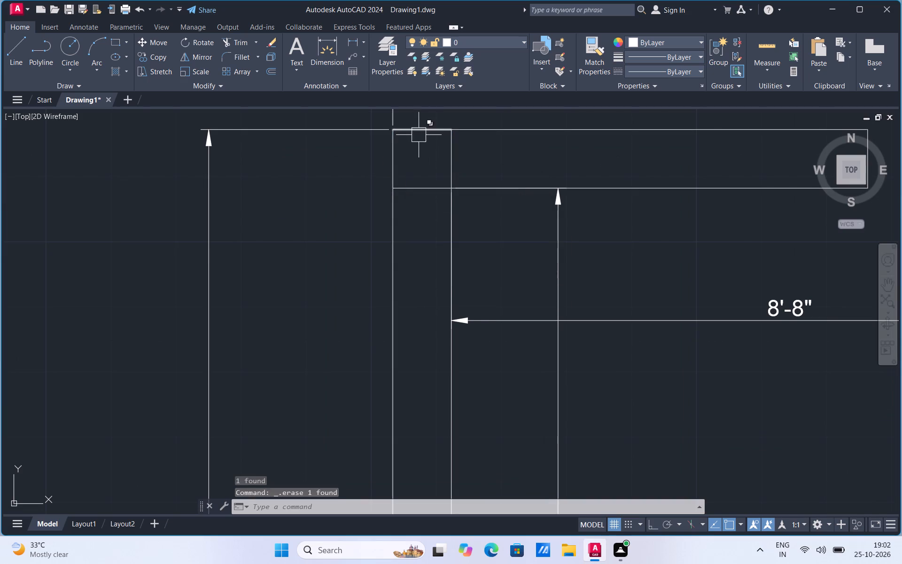
{"action": "left_click", "coordinate": [419, 129]}
{"action": "key", "text": "Delete"}
{"action": "scroll", "coordinate": [313, 248], "scroll_direction": "down", "scroll_amount": 2}
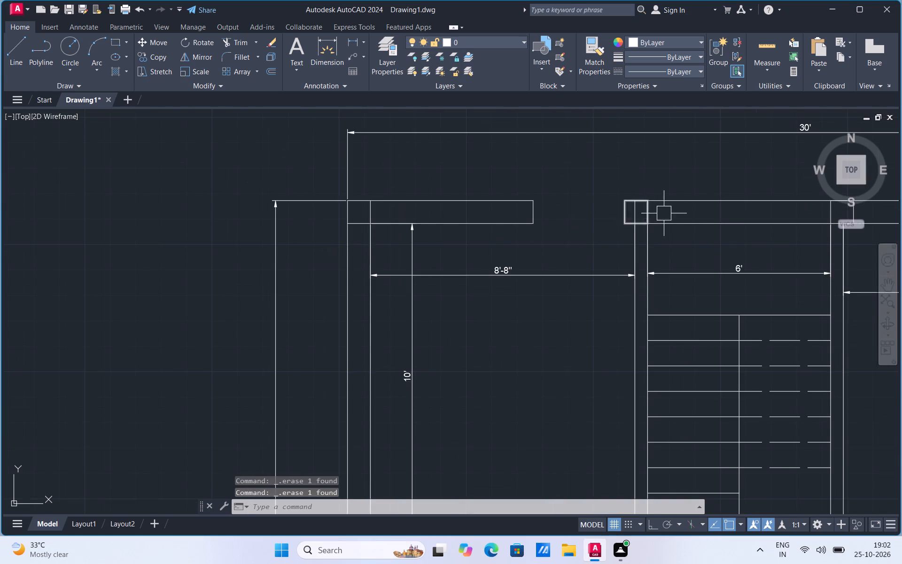
Explode the column at the staircase's northwest corner on the north wall.
{"action": "scroll", "coordinate": [678, 212], "scroll_direction": "up", "scroll_amount": 1}
{"action": "left_click", "coordinate": [626, 210]}
{"action": "type", "text": "ex"}
{"action": "left_click", "coordinate": [669, 249]}
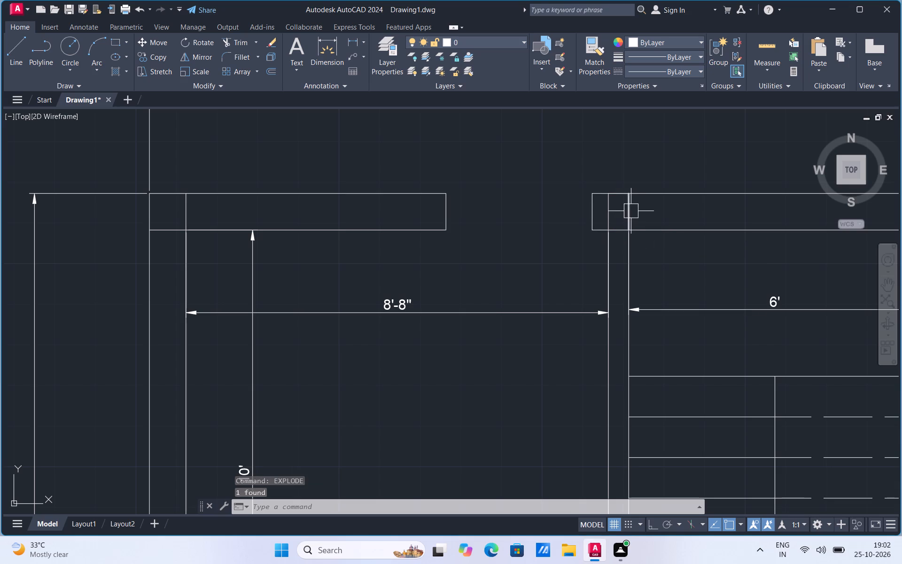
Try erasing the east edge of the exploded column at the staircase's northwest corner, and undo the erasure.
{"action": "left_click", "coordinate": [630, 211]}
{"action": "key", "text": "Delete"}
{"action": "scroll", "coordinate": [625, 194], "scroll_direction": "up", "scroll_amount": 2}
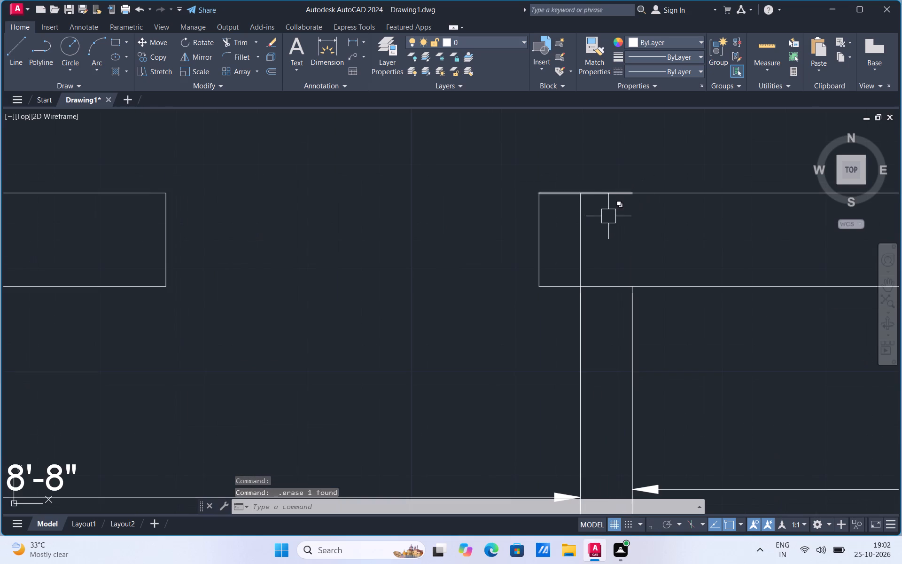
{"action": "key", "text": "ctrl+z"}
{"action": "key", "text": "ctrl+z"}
Erase the exploded stair column's north edge and trim away the stair wall's west line inside the column.
{"action": "scroll", "coordinate": [621, 196], "scroll_direction": "up", "scroll_amount": 2}
{"action": "left_click", "coordinate": [620, 190]}
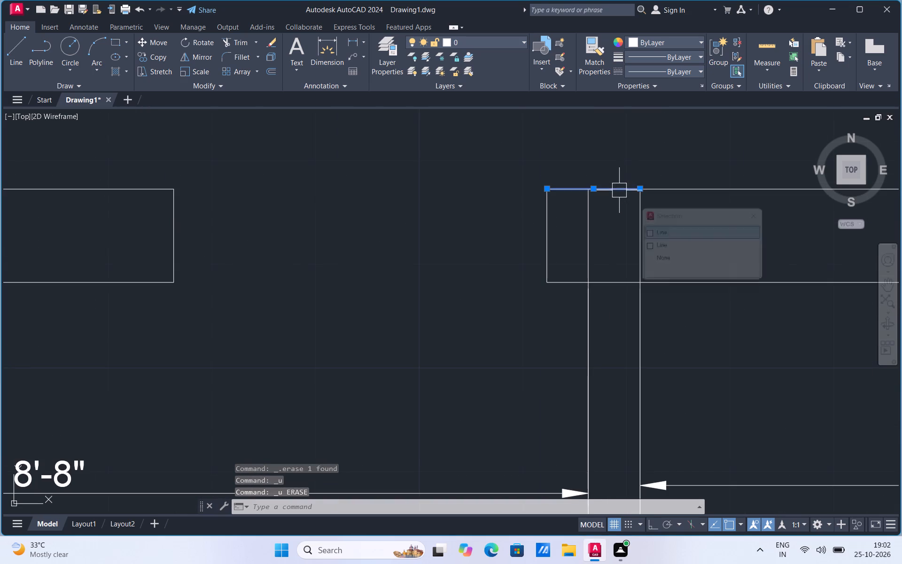
{"action": "key", "text": "Delete"}
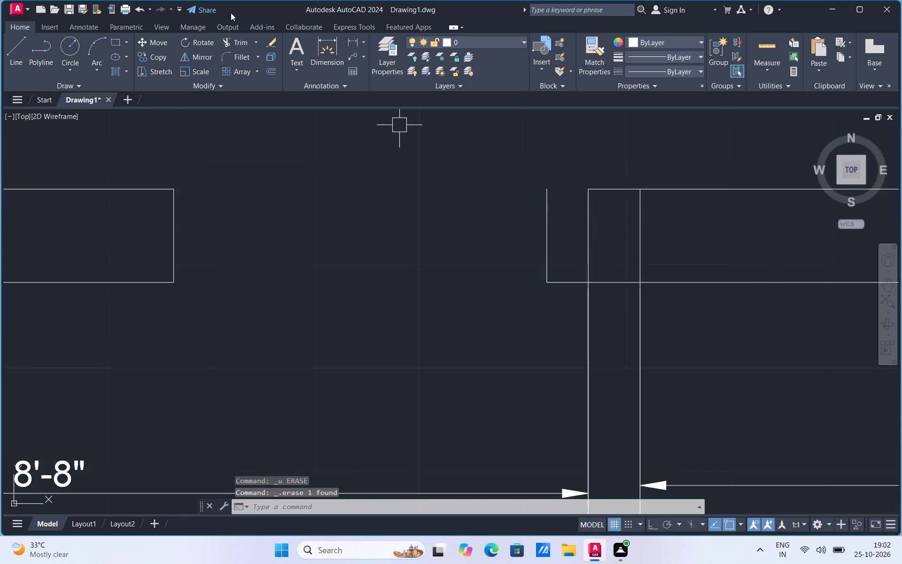
{"action": "left_click", "coordinate": [236, 44]}
{"action": "left_click", "coordinate": [595, 222]}
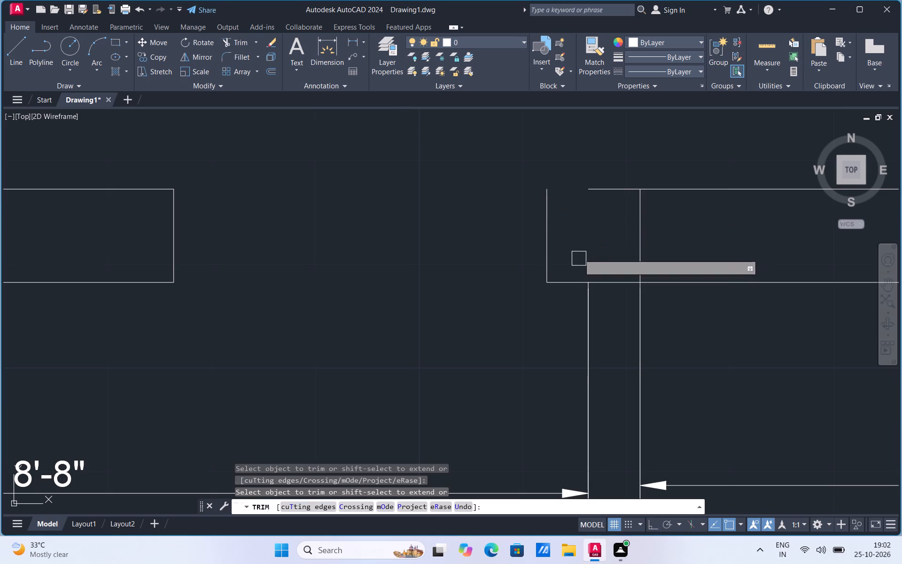
{"action": "key", "text": "Escape"}
Extend the north wall's outer line west to the stair column's west edge.
{"action": "type", "text": "ex"}
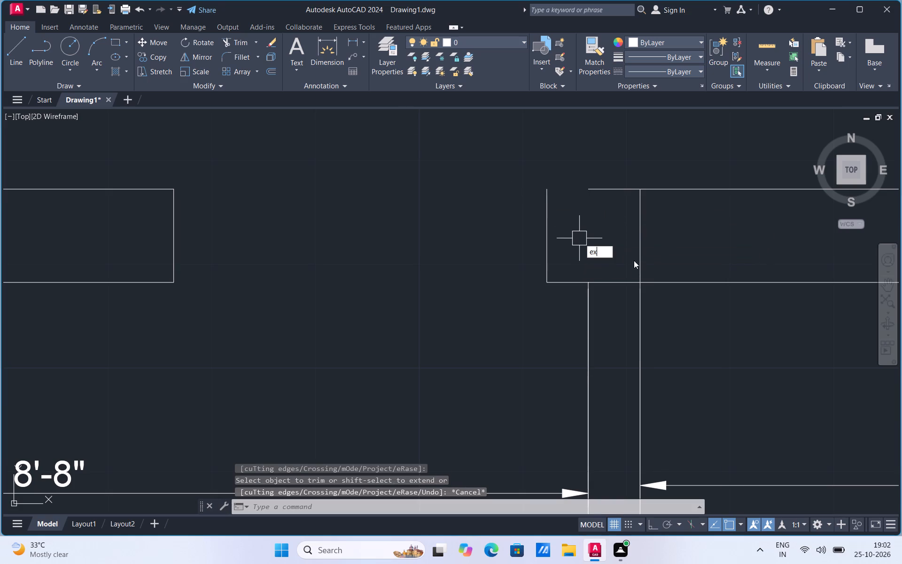
{"action": "left_click", "coordinate": [631, 266]}
{"action": "left_click", "coordinate": [591, 186]}
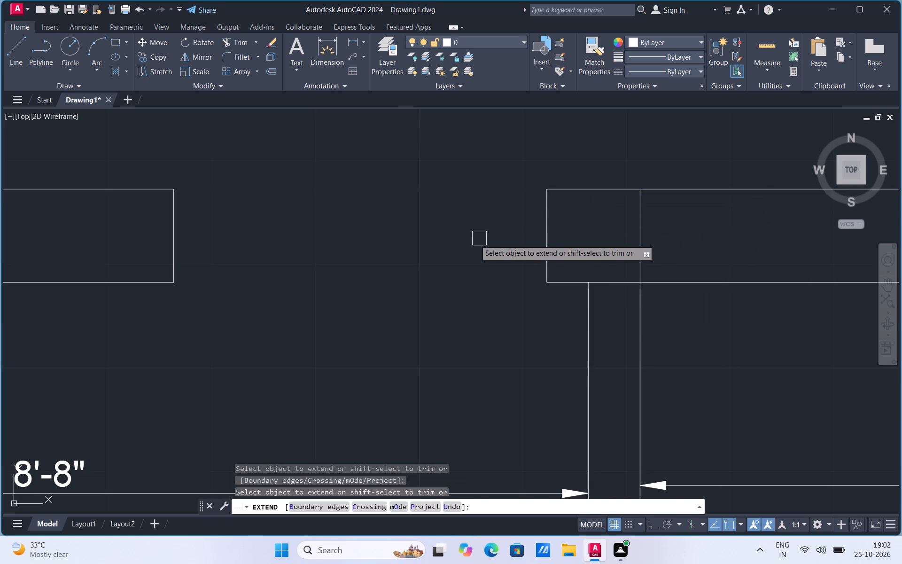
Explode the column at the staircase's northeast corner on the north wall.
{"action": "scroll", "coordinate": [468, 244], "scroll_direction": "down", "scroll_amount": 4}
{"action": "scroll", "coordinate": [631, 261], "scroll_direction": "up", "scroll_amount": 2}
{"action": "key", "text": "Escape"}
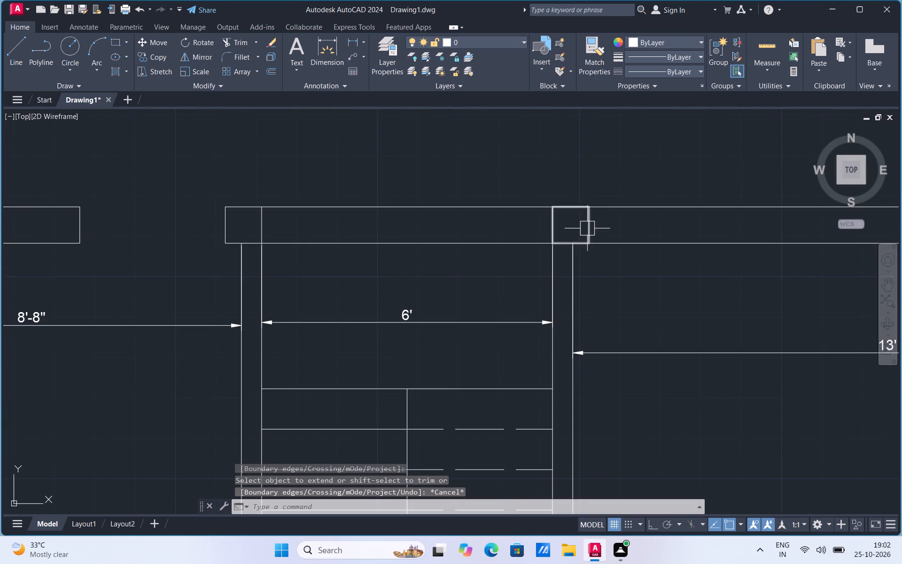
{"action": "left_click", "coordinate": [587, 228]}
{"action": "type", "text": "ex"}
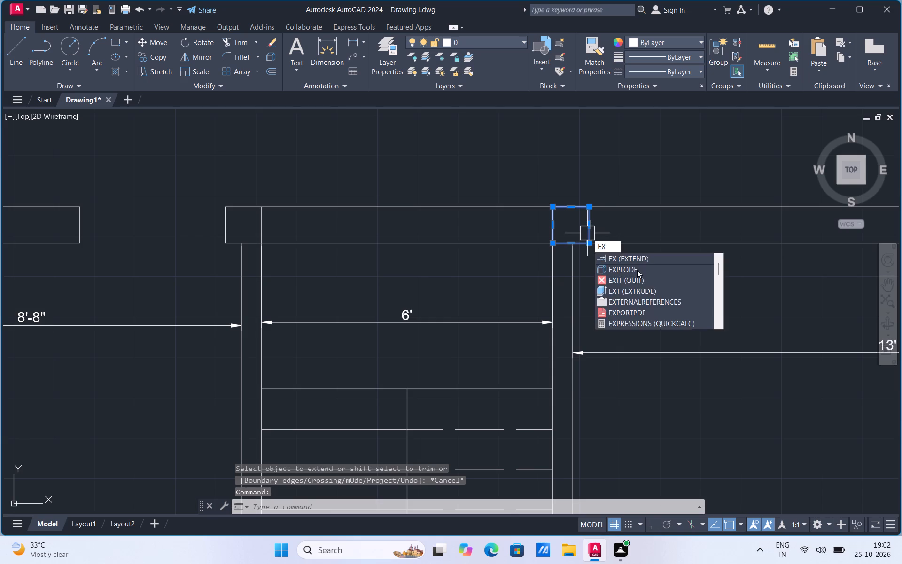
{"action": "left_click", "coordinate": [637, 270]}
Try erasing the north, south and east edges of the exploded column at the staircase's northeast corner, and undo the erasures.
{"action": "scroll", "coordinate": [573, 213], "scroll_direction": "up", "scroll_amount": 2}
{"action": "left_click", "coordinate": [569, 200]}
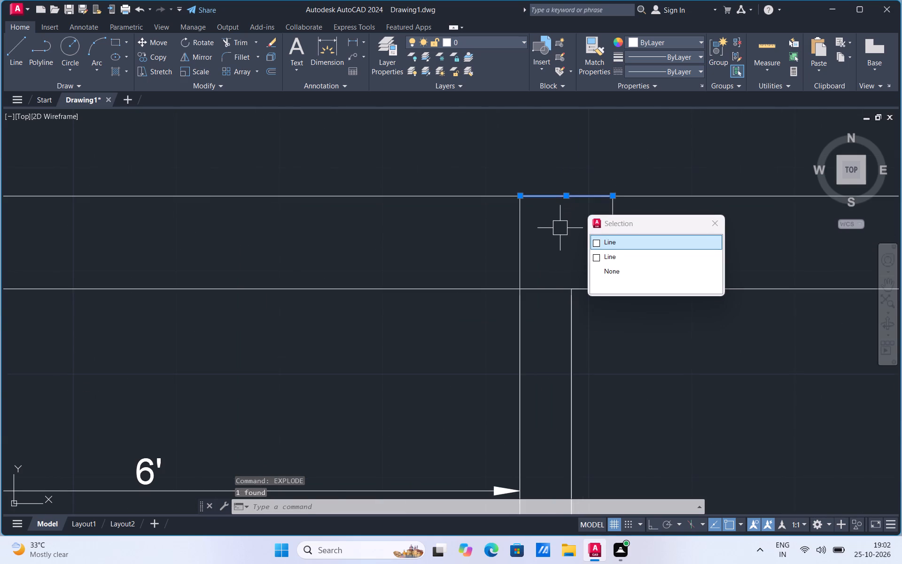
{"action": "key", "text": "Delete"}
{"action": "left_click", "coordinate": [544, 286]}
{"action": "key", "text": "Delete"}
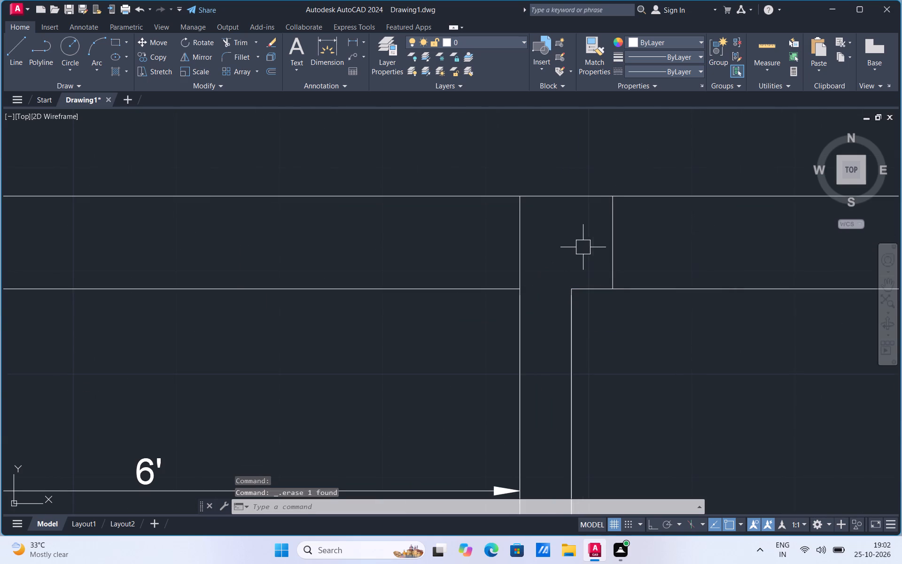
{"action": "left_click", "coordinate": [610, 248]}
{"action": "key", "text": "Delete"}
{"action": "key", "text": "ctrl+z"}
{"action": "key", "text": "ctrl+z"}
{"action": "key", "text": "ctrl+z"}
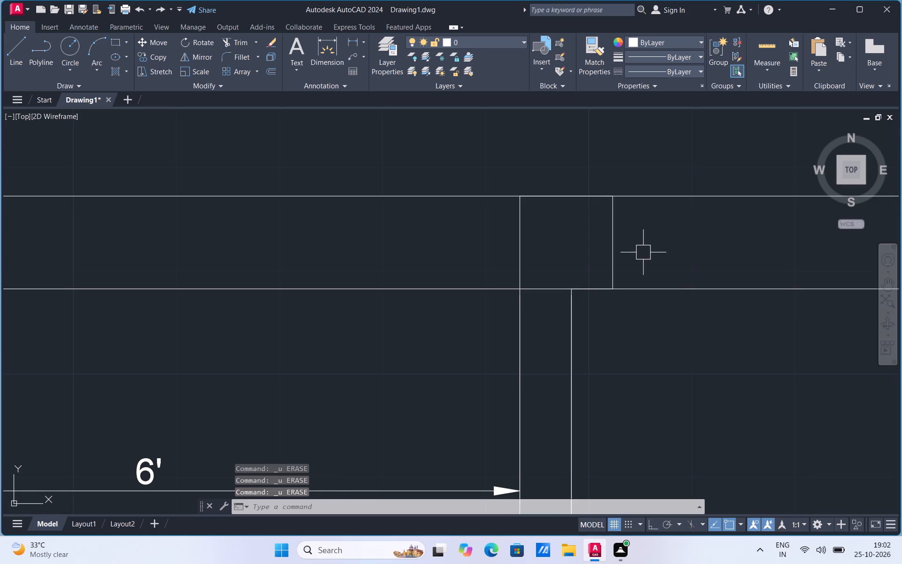
Explode the column at the plan's northeast corner and erase its east and north edges.
{"action": "scroll", "coordinate": [440, 212], "scroll_direction": "down", "scroll_amount": 4}
{"action": "scroll", "coordinate": [730, 222], "scroll_direction": "up", "scroll_amount": 2}
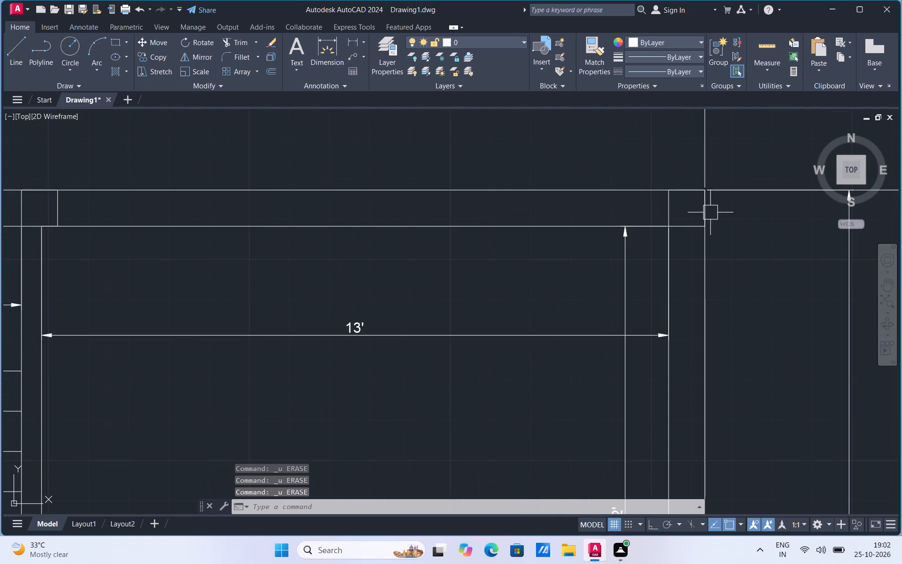
{"action": "left_click", "coordinate": [708, 213]}
{"action": "type", "text": "ex"}
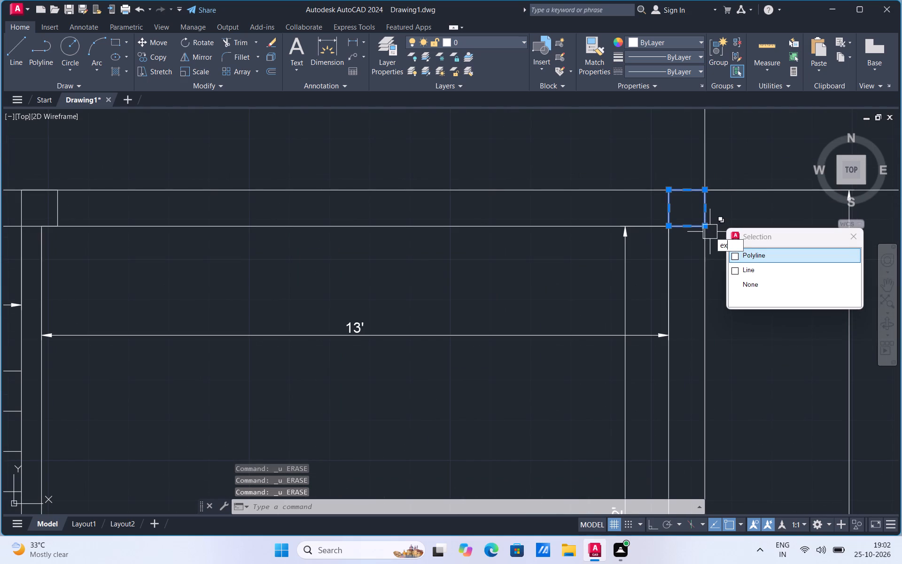
{"action": "left_click", "coordinate": [747, 267]}
{"action": "left_click", "coordinate": [705, 211]}
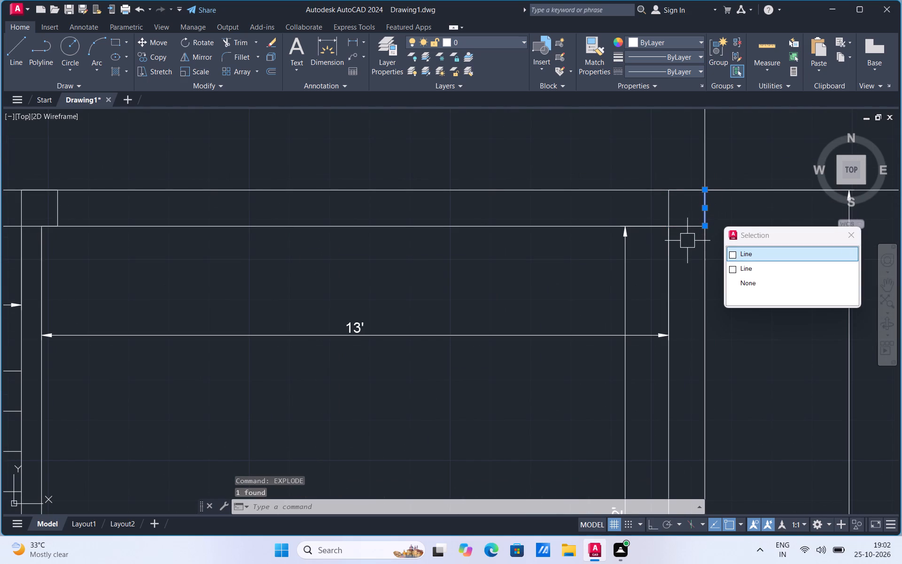
{"action": "key", "text": "Delete"}
{"action": "left_click", "coordinate": [690, 188]}
{"action": "key", "text": "Delete"}
Explode the column where the east wall meets the 13' by 12' room's south wall, and erase its east and west edges.
{"action": "scroll", "coordinate": [644, 166], "scroll_direction": "down", "scroll_amount": 3}
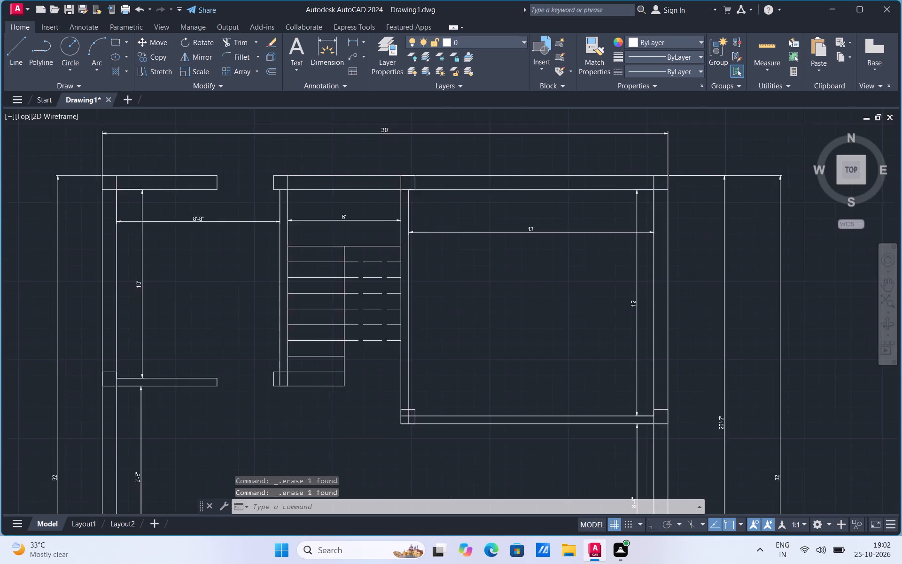
{"action": "scroll", "coordinate": [653, 315], "scroll_direction": "up", "scroll_amount": 3}
{"action": "left_click", "coordinate": [653, 323]}
{"action": "left_click", "coordinate": [652, 333]}
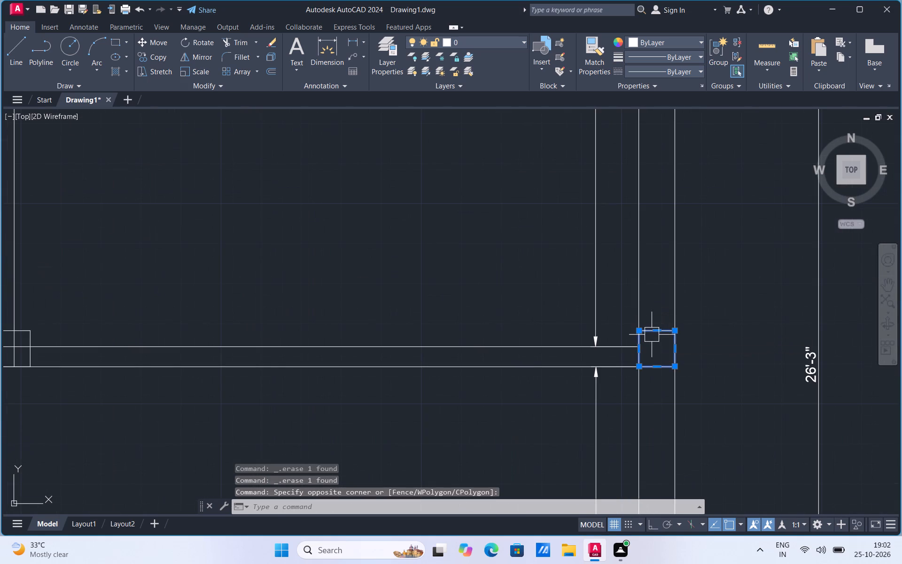
{"action": "type", "text": "ex"}
{"action": "left_click", "coordinate": [689, 369]}
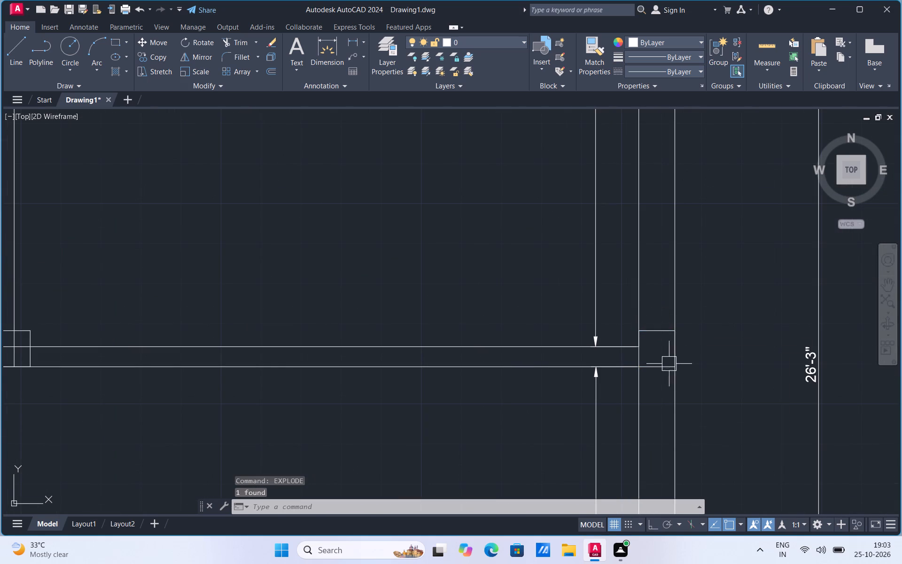
{"action": "scroll", "coordinate": [666, 362], "scroll_direction": "up", "scroll_amount": 2}
{"action": "left_click", "coordinate": [683, 341]}
{"action": "key", "text": "Delete"}
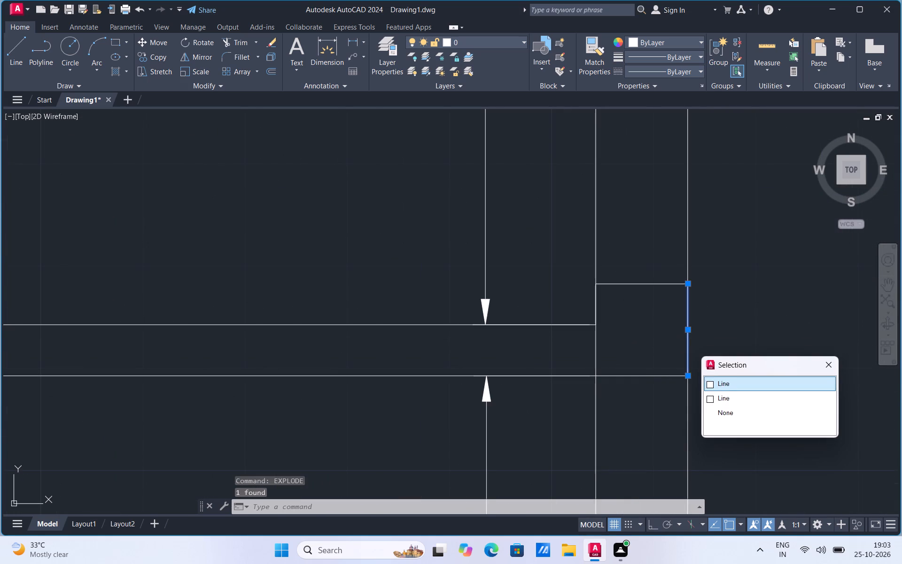
{"action": "key", "text": "Delete"}
{"action": "left_click", "coordinate": [599, 355]}
{"action": "key", "text": "Delete"}
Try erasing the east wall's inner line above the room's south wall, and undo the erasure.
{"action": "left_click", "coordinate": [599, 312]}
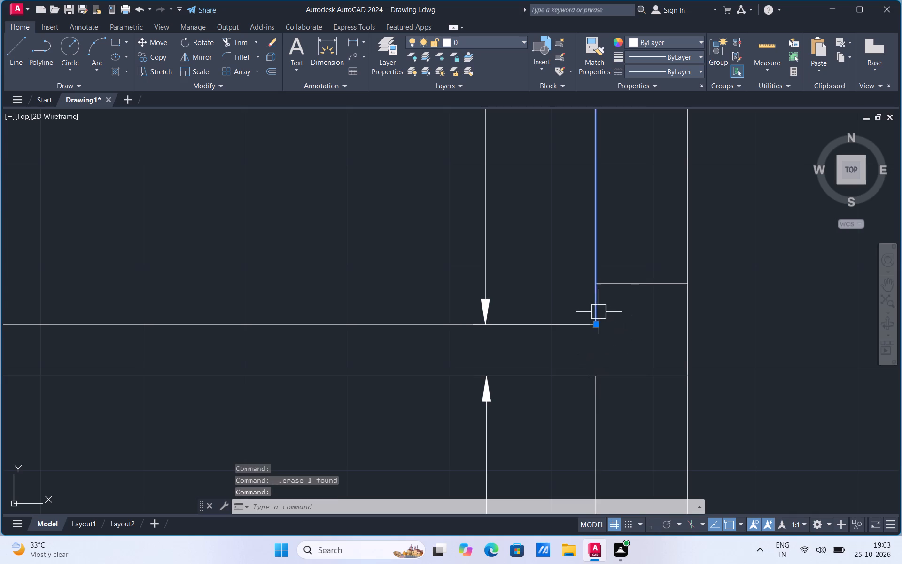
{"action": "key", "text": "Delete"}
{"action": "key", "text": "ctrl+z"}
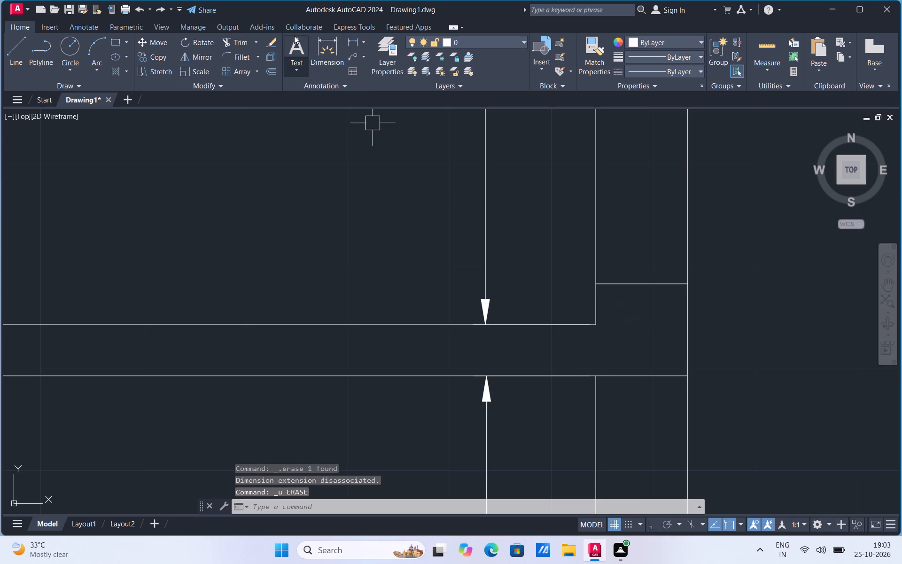
Extend the 13' by 12' room's east wall inner line south through the column to the south wall's outer line.
{"action": "key", "text": "e"}
{"action": "key", "text": "x"}
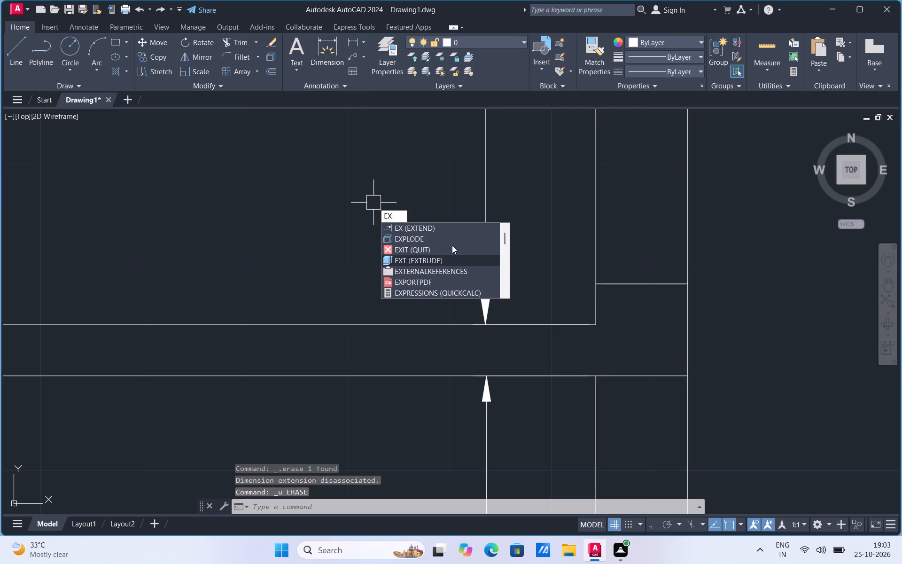
{"action": "left_click", "coordinate": [424, 225]}
{"action": "left_click", "coordinate": [593, 253]}
{"action": "scroll", "coordinate": [639, 238], "scroll_direction": "down", "scroll_amount": 3}
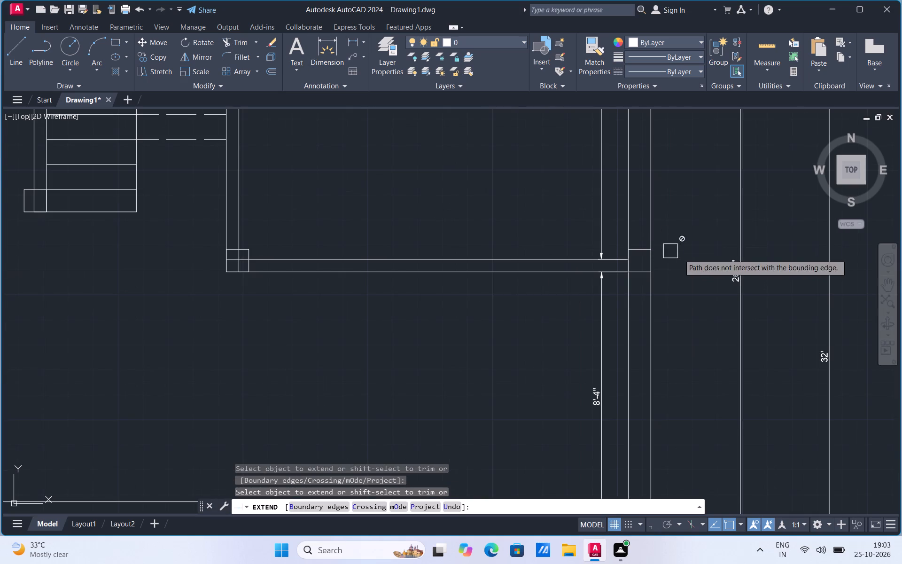
{"action": "key", "text": "Escape"}
Explode the column at the 13' by 12' room's southwest corner and erase its west and south edges.
{"action": "scroll", "coordinate": [213, 265], "scroll_direction": "up", "scroll_amount": 2}
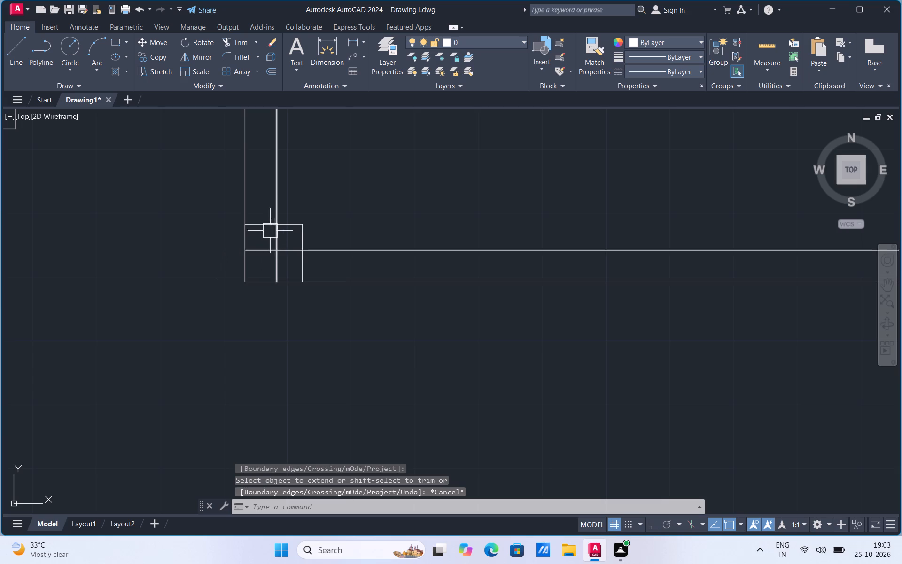
{"action": "left_click", "coordinate": [264, 225]}
{"action": "type", "text": "ex"}
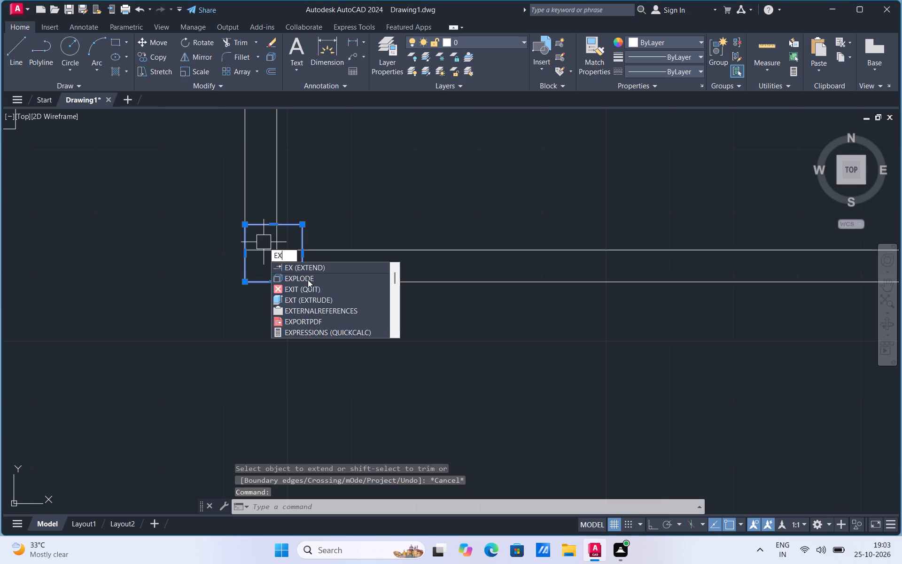
{"action": "left_click", "coordinate": [308, 280]}
{"action": "left_click", "coordinate": [246, 241]}
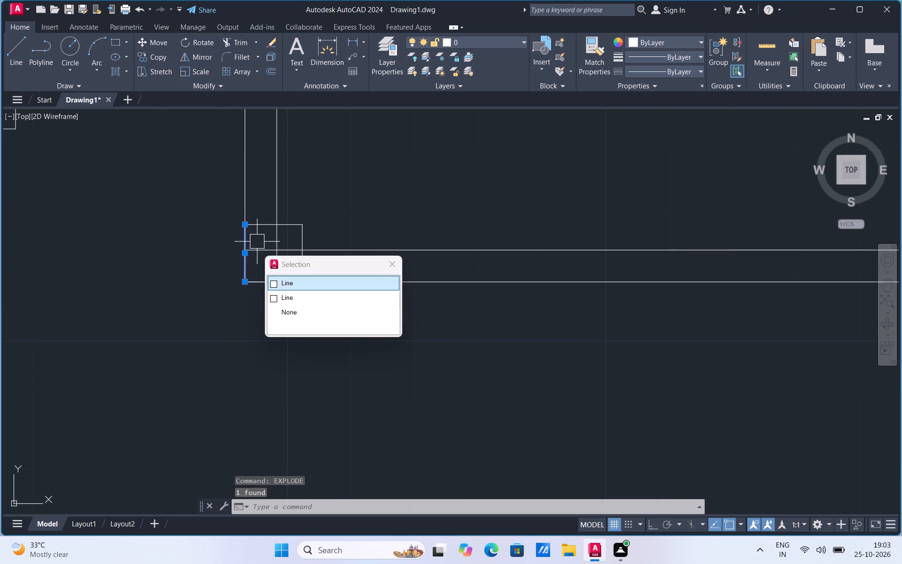
{"action": "key", "text": "Delete"}
{"action": "scroll", "coordinate": [230, 233], "scroll_direction": "up", "scroll_amount": 1}
{"action": "left_click", "coordinate": [278, 310]}
{"action": "key", "text": "Delete"}
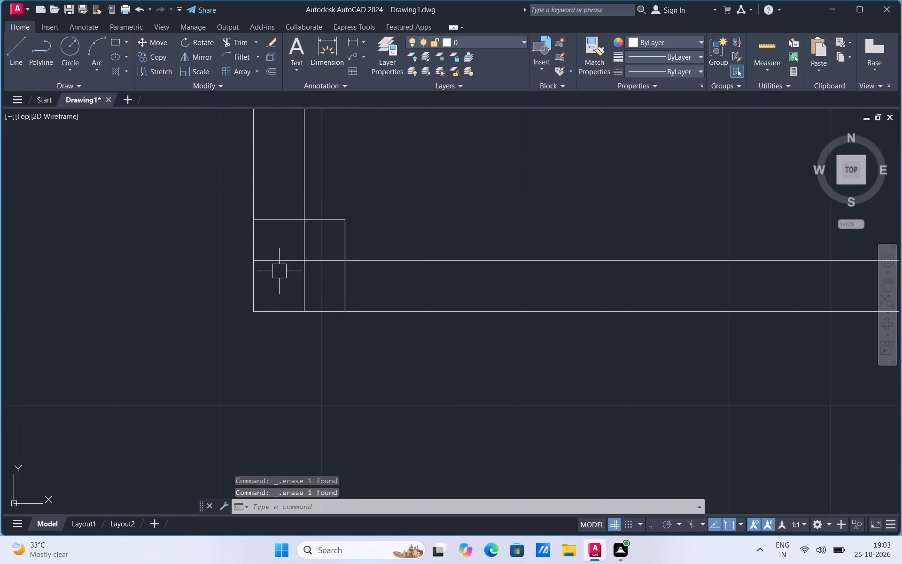
Trim away the wall lines crossing inside the column at the 13' by 12' room's southwest corner.
{"action": "left_click_drag", "start_coordinate": [238, 40], "coordinate": [238, 46]}
{"action": "left_click", "coordinate": [299, 241]}
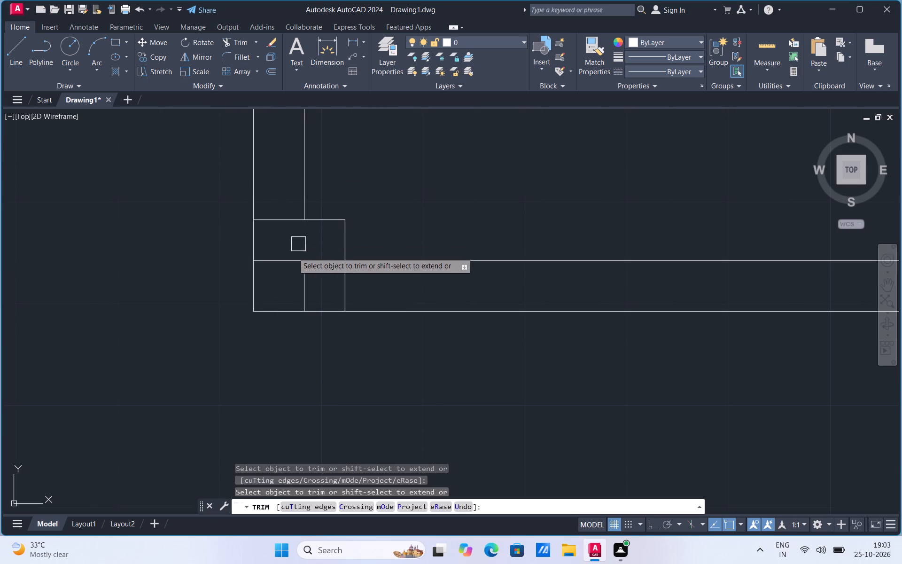
{"action": "left_click", "coordinate": [288, 261]}
{"action": "left_click", "coordinate": [327, 257]}
{"action": "left_click", "coordinate": [311, 287]}
{"action": "scroll", "coordinate": [528, 305], "scroll_direction": "down", "scroll_amount": 4}
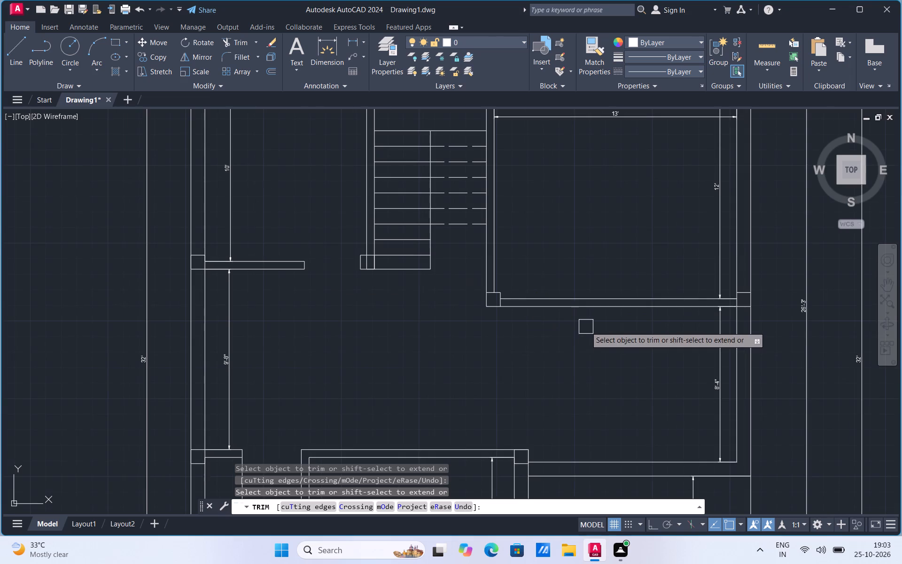
{"action": "key", "text": "Escape"}
Explode the column at the staircase's southwest corner and erase its east edge.
{"action": "scroll", "coordinate": [349, 270], "scroll_direction": "up", "scroll_amount": 2}
{"action": "left_click", "coordinate": [411, 250]}
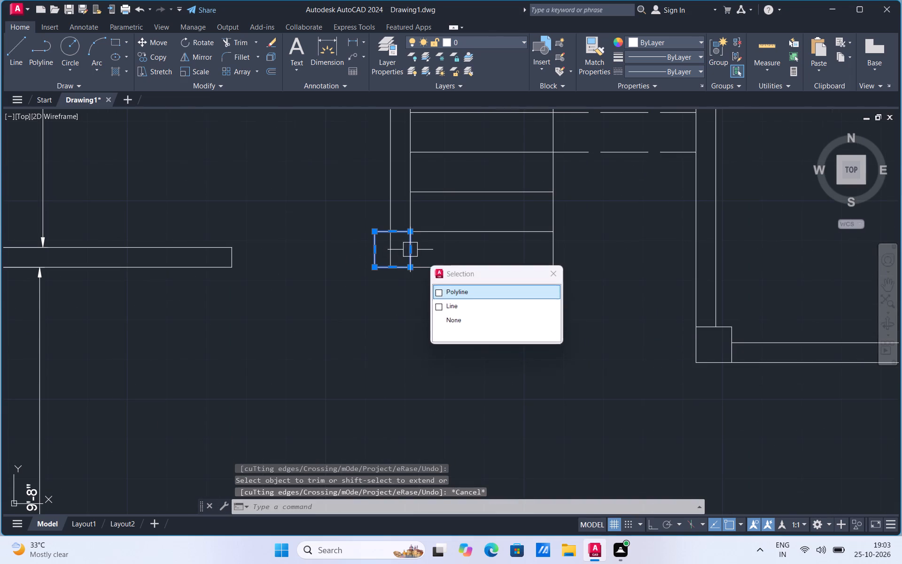
{"action": "type", "text": "ex"}
{"action": "left_click", "coordinate": [452, 293]}
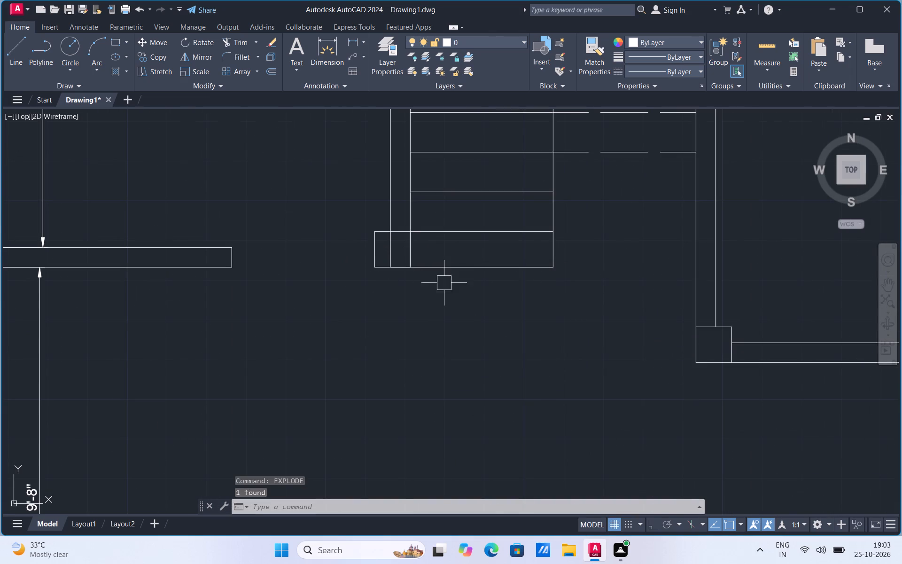
{"action": "scroll", "coordinate": [400, 241], "scroll_direction": "up", "scroll_amount": 2}
{"action": "left_click", "coordinate": [426, 259]}
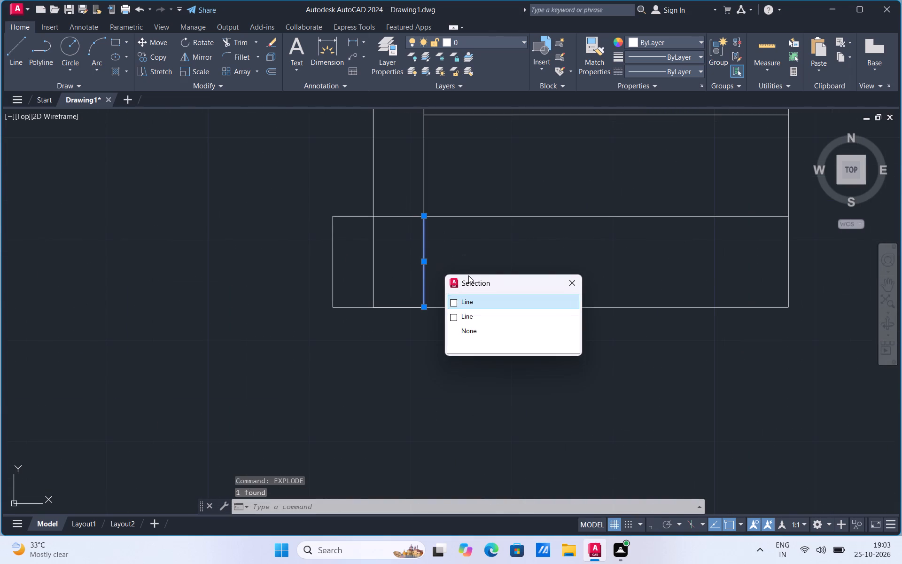
{"action": "key", "text": "Delete"}
{"action": "key", "text": "Delete"}
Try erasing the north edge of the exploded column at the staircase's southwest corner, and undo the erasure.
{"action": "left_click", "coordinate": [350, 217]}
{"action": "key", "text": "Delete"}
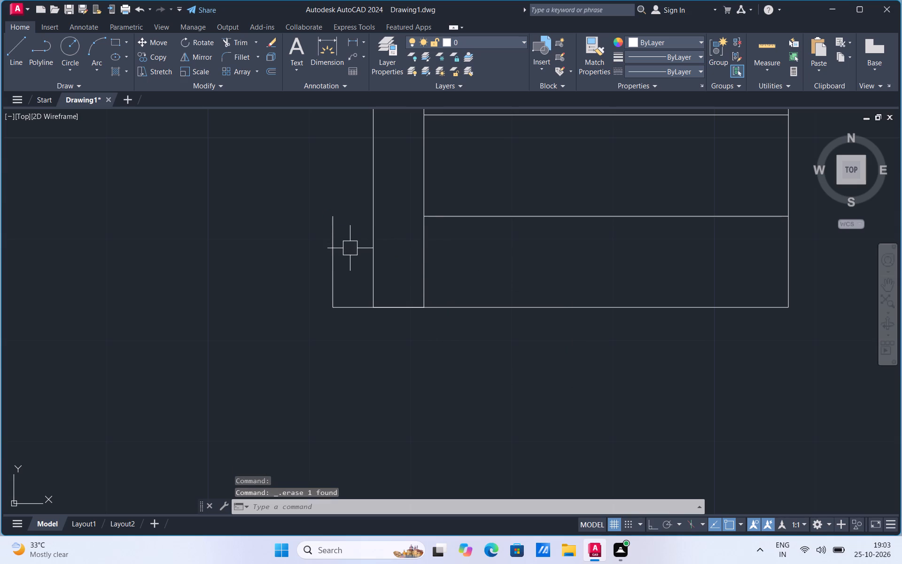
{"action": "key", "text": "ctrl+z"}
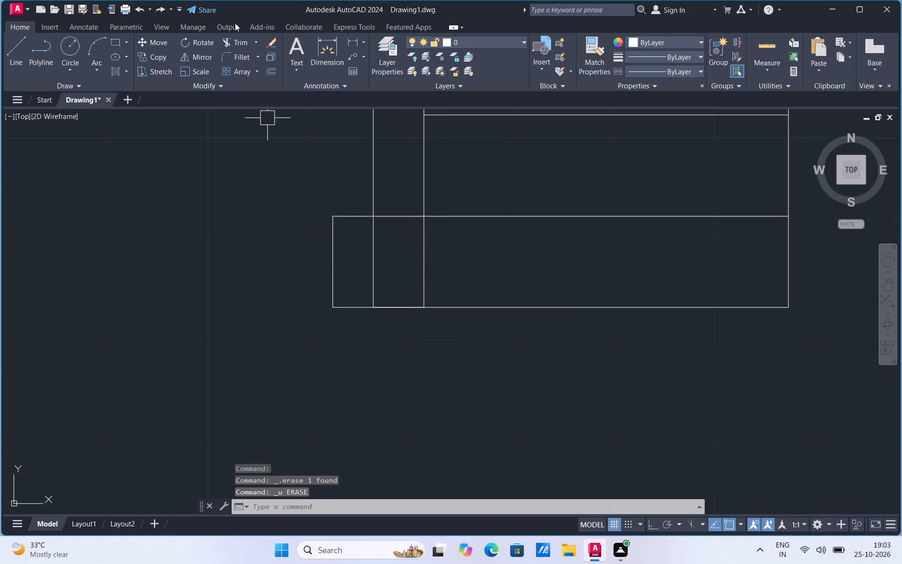
Trim away the stair wall's west line inside the column at the staircase's southwest corner.
{"action": "left_click", "coordinate": [235, 39]}
{"action": "left_click", "coordinate": [371, 260]}
{"action": "scroll", "coordinate": [513, 361], "scroll_direction": "down", "scroll_amount": 2}
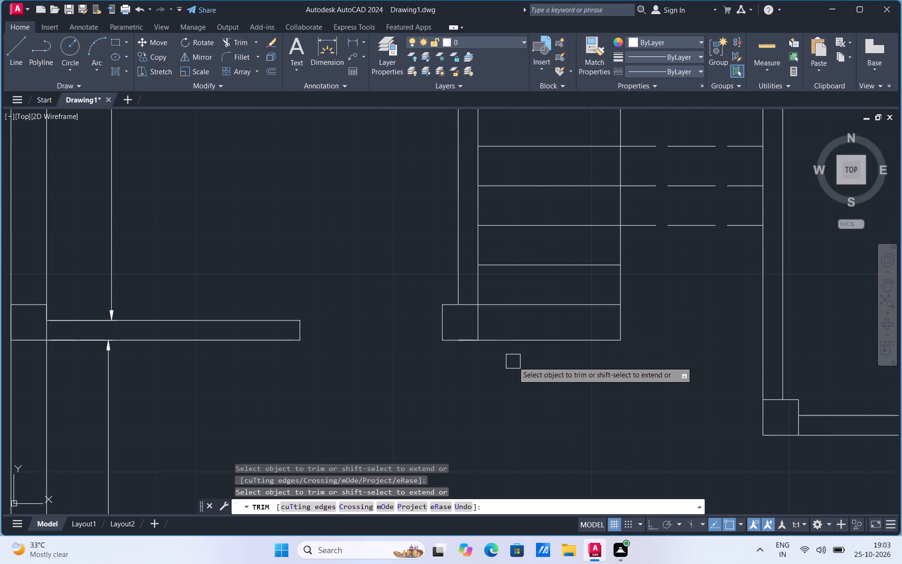
{"action": "scroll", "coordinate": [516, 360], "scroll_direction": "down", "scroll_amount": 1}
{"action": "key", "text": "Escape"}
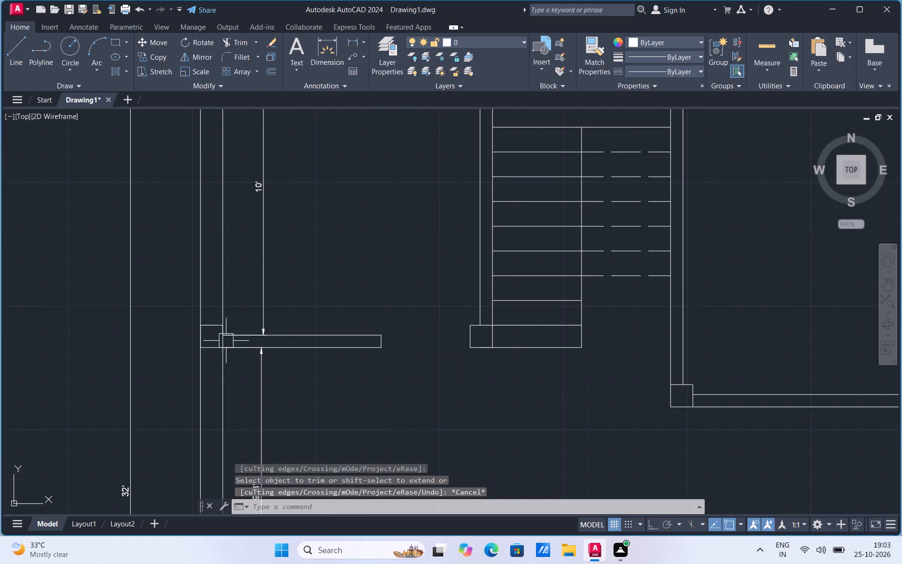
Explode the column where the west wall meets the 10' room's south partition, and erase its west and east edges.
{"action": "left_click", "coordinate": [216, 329]}
{"action": "type", "text": "ex"}
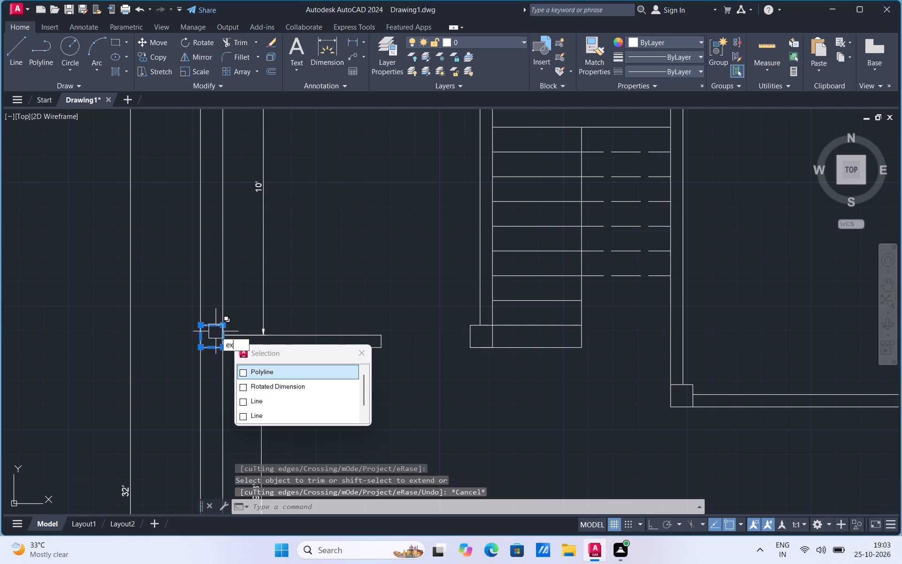
{"action": "left_click", "coordinate": [251, 364]}
{"action": "scroll", "coordinate": [204, 347], "scroll_direction": "up", "scroll_amount": 2}
{"action": "left_click", "coordinate": [192, 329]}
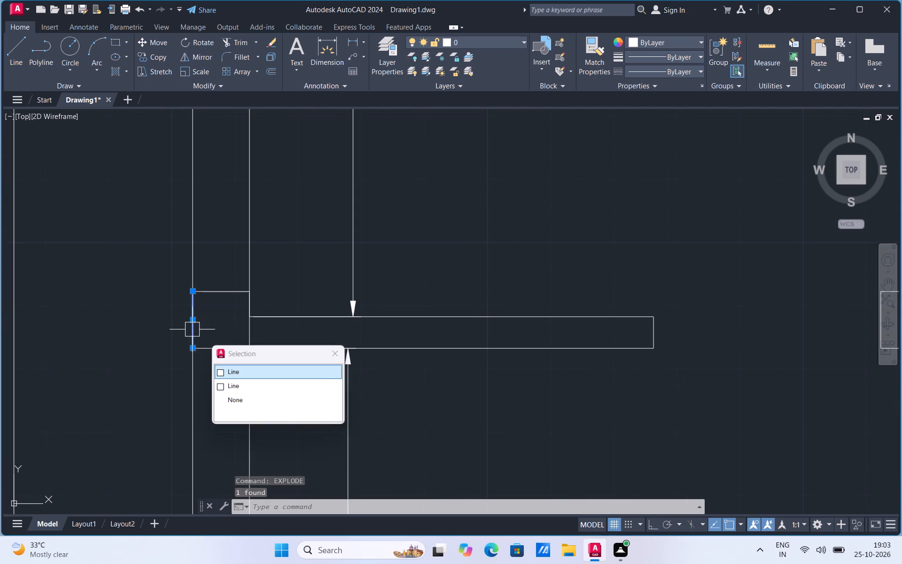
{"action": "key", "text": "Delete"}
{"action": "scroll", "coordinate": [250, 310], "scroll_direction": "up", "scroll_amount": 1}
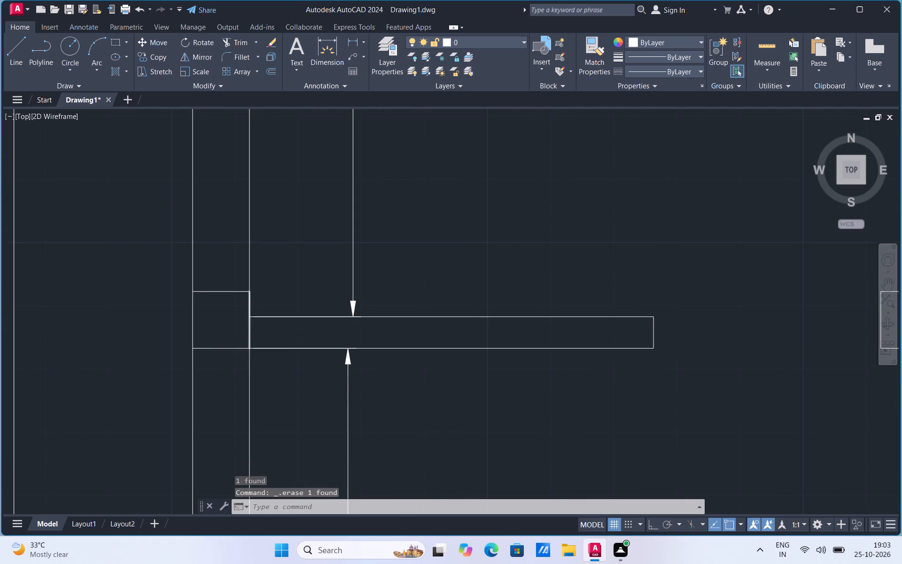
{"action": "left_click", "coordinate": [250, 310]}
{"action": "key", "text": "Delete"}
Extend the 10' room's west wall inner line south through the column to the partition's lower line.
{"action": "type", "text": "ex"}
{"action": "left_click", "coordinate": [363, 314]}
{"action": "left_click", "coordinate": [249, 310]}
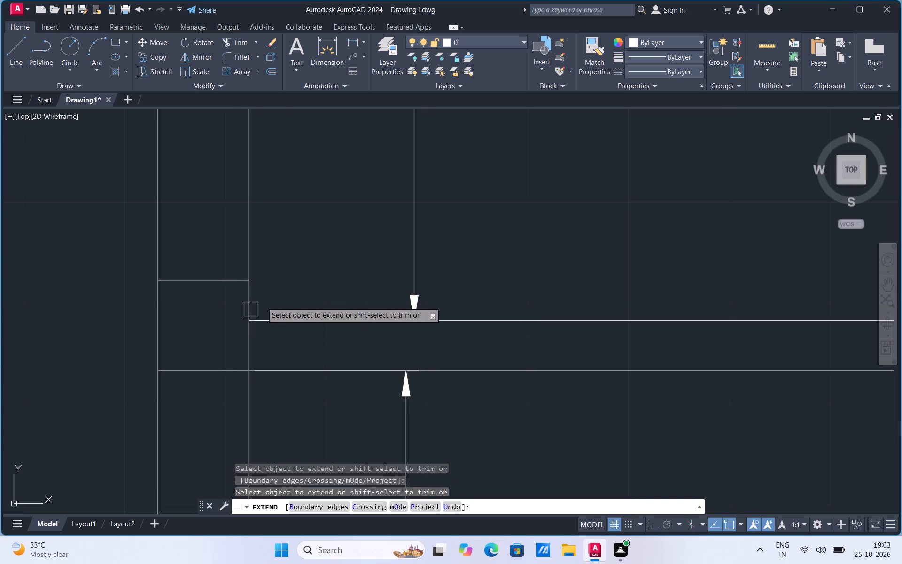
{"action": "scroll", "coordinate": [345, 243], "scroll_direction": "down", "scroll_amount": 5}
{"action": "scroll", "coordinate": [329, 383], "scroll_direction": "up", "scroll_amount": 4}
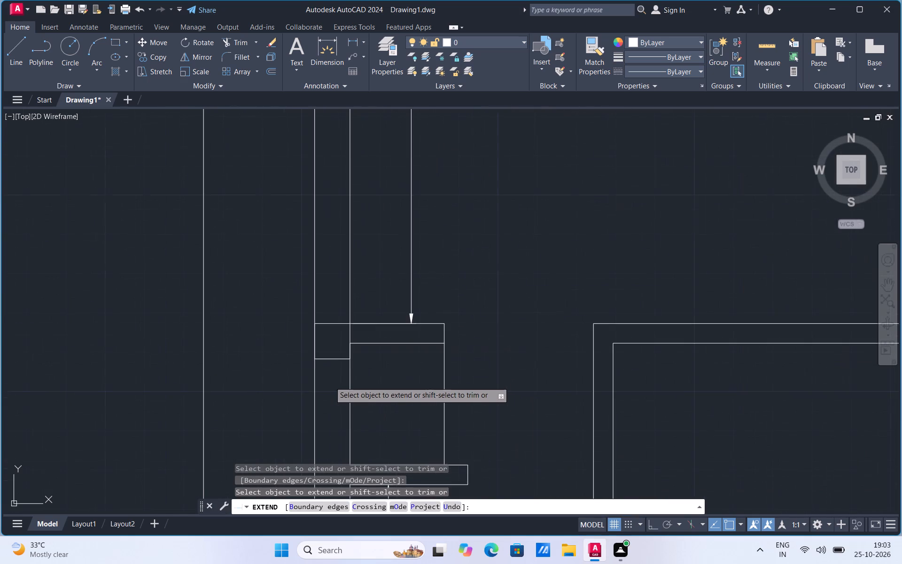
Explode the column on the west wall at the small recess north of the 7' space, and erase its west and east edges.
{"action": "key", "text": "Escape"}
{"action": "left_click", "coordinate": [339, 345]}
{"action": "type", "text": "ex"}
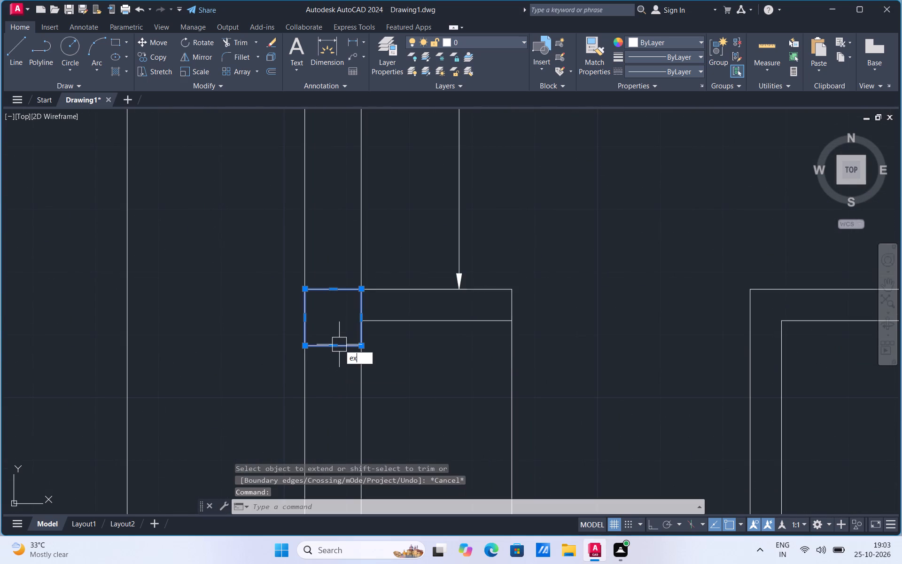
{"action": "left_click", "coordinate": [388, 379]}
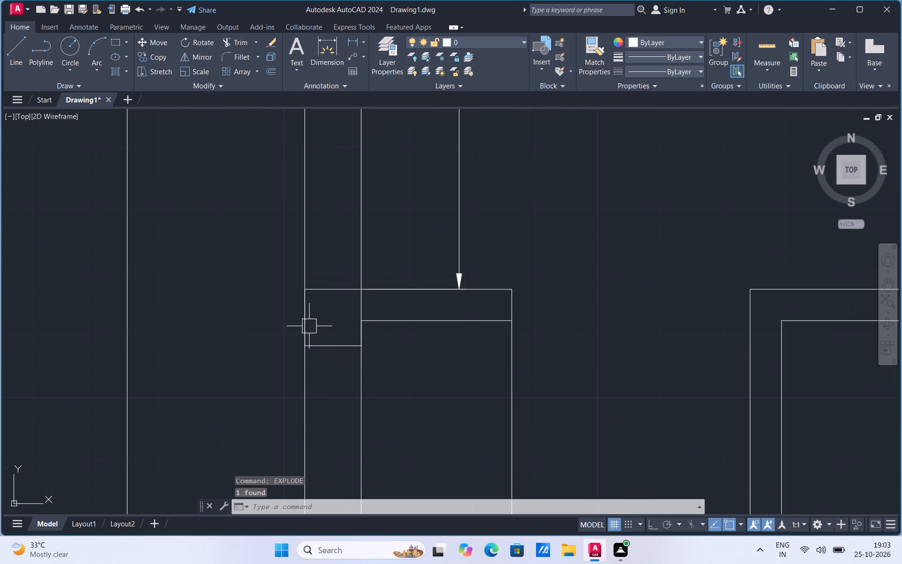
{"action": "left_click", "coordinate": [306, 325]}
{"action": "key", "text": "Delete"}
{"action": "left_click", "coordinate": [361, 302]}
{"action": "key", "text": "Delete"}
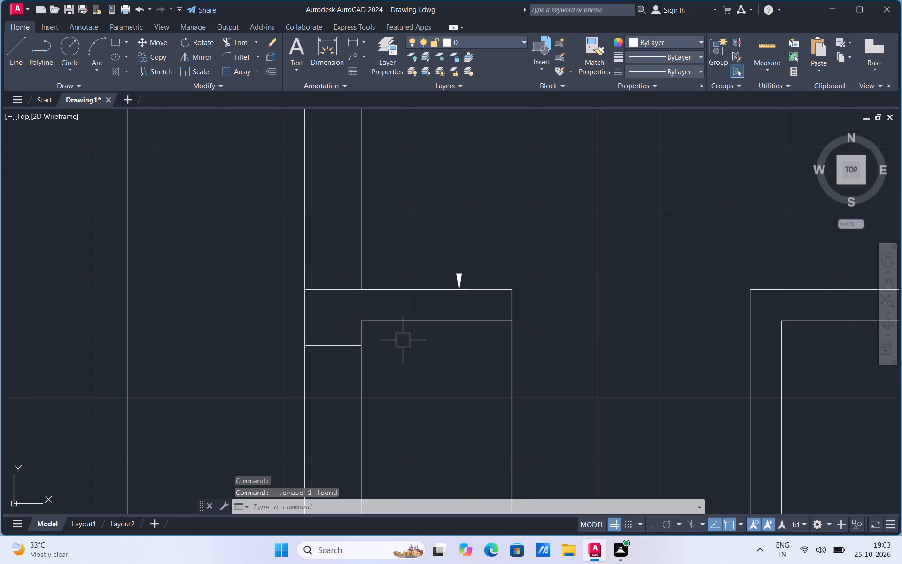
Extend the west wall's inner line north through that column to the recess wall's upper line.
{"action": "type", "text": "ex"}
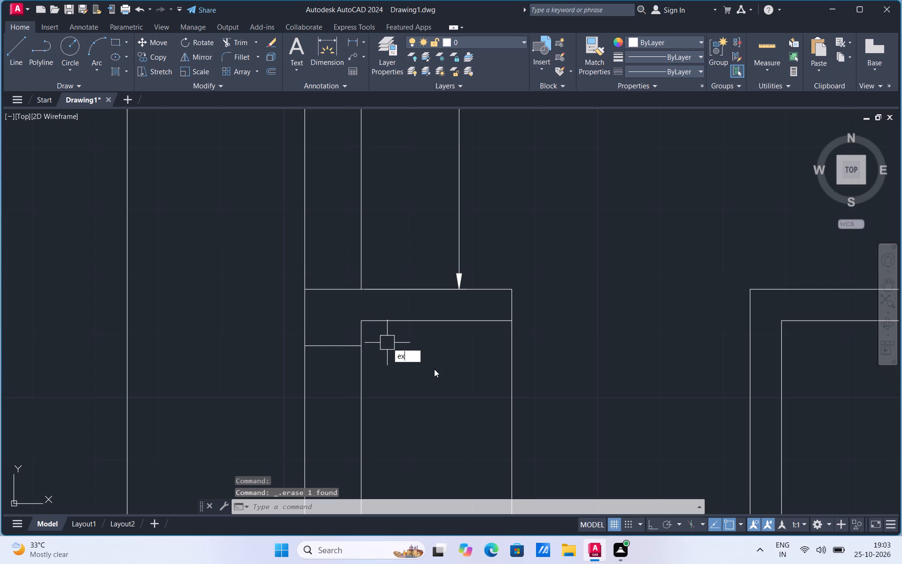
{"action": "left_click", "coordinate": [434, 368]}
{"action": "left_click", "coordinate": [366, 339]}
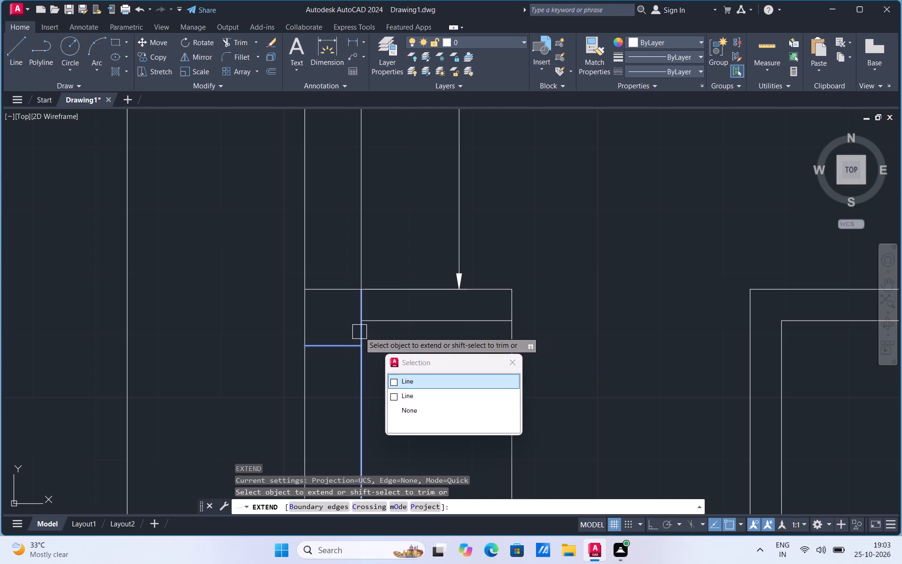
{"action": "left_click", "coordinate": [359, 332]}
Trim off the overextended part of the column's south edge east of the west wall's inner line.
{"action": "left_click_drag", "start_coordinate": [233, 46], "coordinate": [235, 50]}
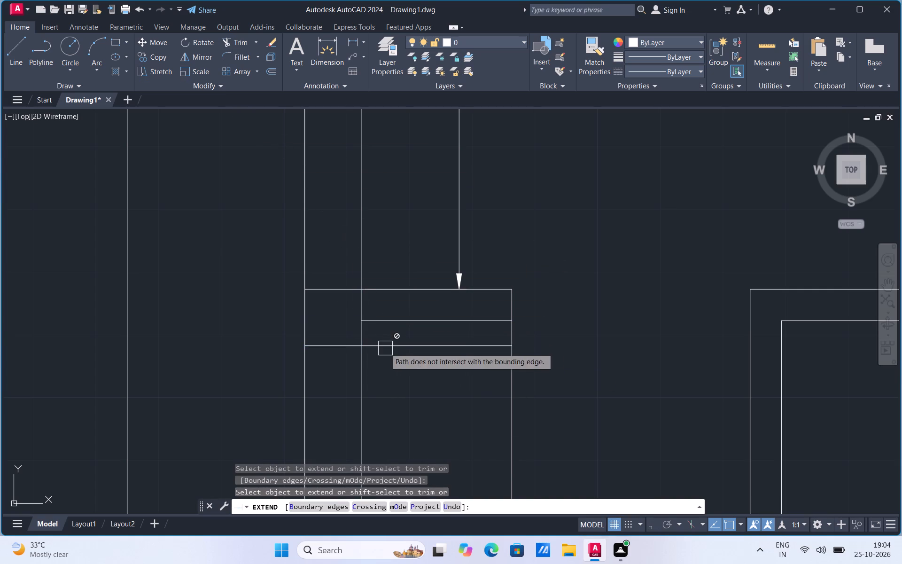
{"action": "left_click", "coordinate": [385, 348]}
{"action": "left_click_drag", "start_coordinate": [243, 44], "coordinate": [243, 50]}
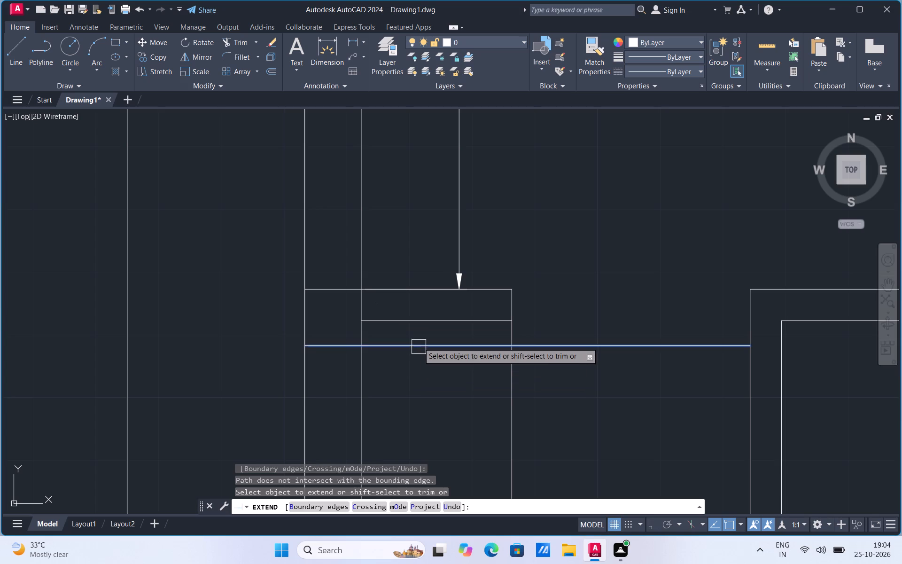
{"action": "left_click", "coordinate": [239, 42]}
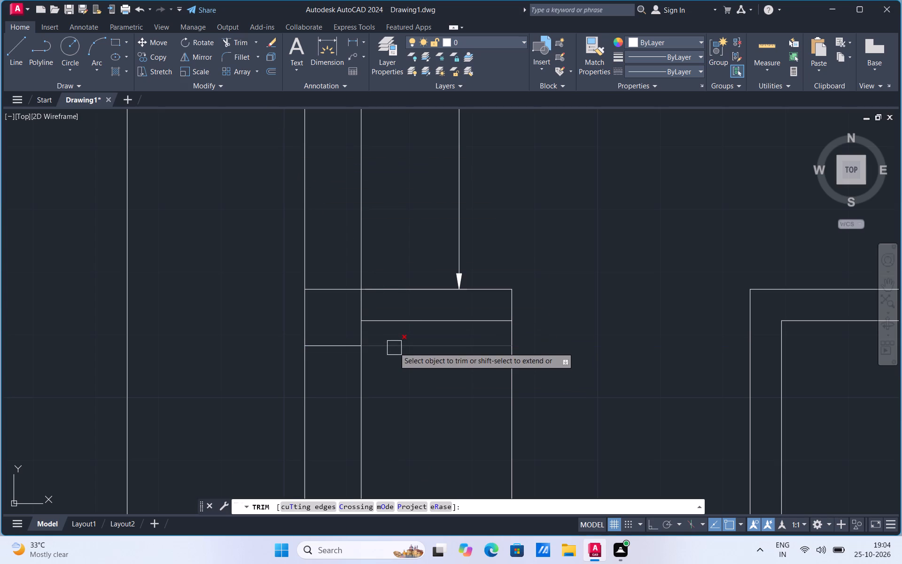
{"action": "left_click", "coordinate": [394, 347]}
{"action": "scroll", "coordinate": [445, 171], "scroll_direction": "down", "scroll_amount": 2}
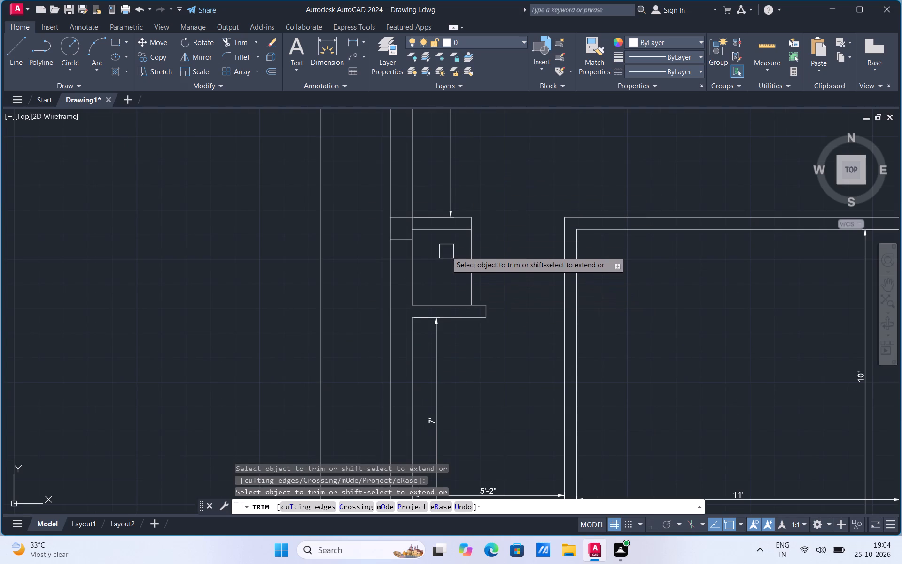
{"action": "scroll", "coordinate": [433, 225], "scroll_direction": "down", "scroll_amount": 2}
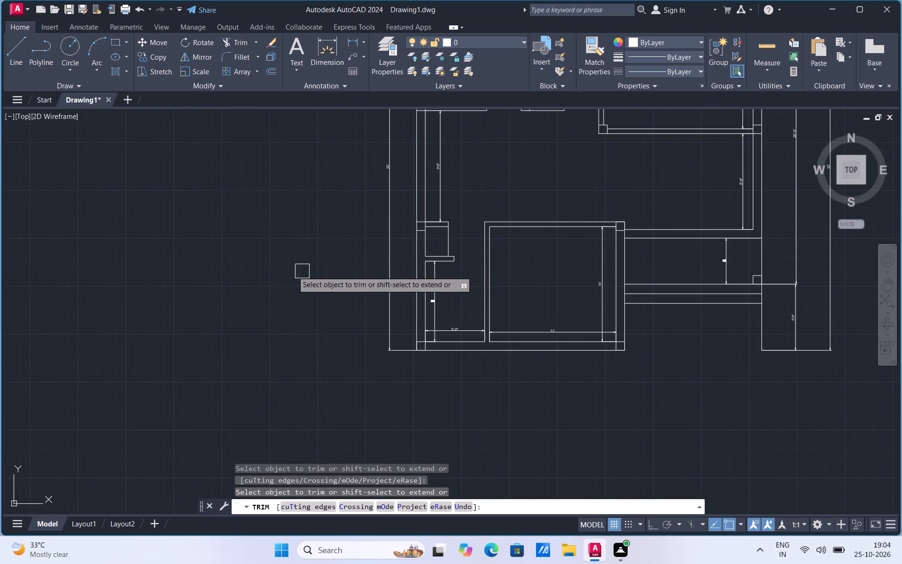
{"action": "scroll", "coordinate": [460, 230], "scroll_direction": "up", "scroll_amount": 2}
{"action": "key", "text": "Escape"}
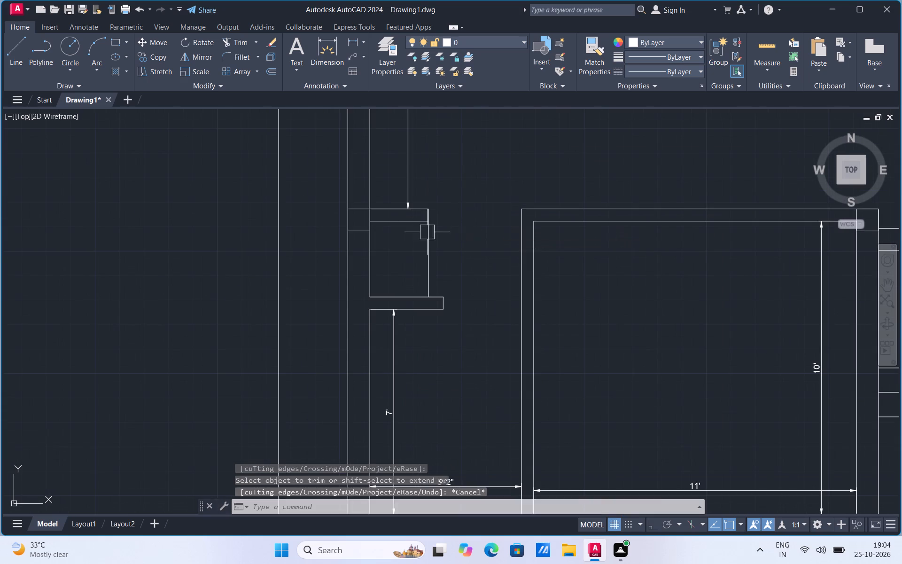
Explode the column at the plan's southwest corner and erase its west edge.
{"action": "scroll", "coordinate": [380, 232], "scroll_direction": "down", "scroll_amount": 2}
{"action": "scroll", "coordinate": [380, 313], "scroll_direction": "up", "scroll_amount": 3}
{"action": "scroll", "coordinate": [337, 342], "scroll_direction": "down", "scroll_amount": 1}
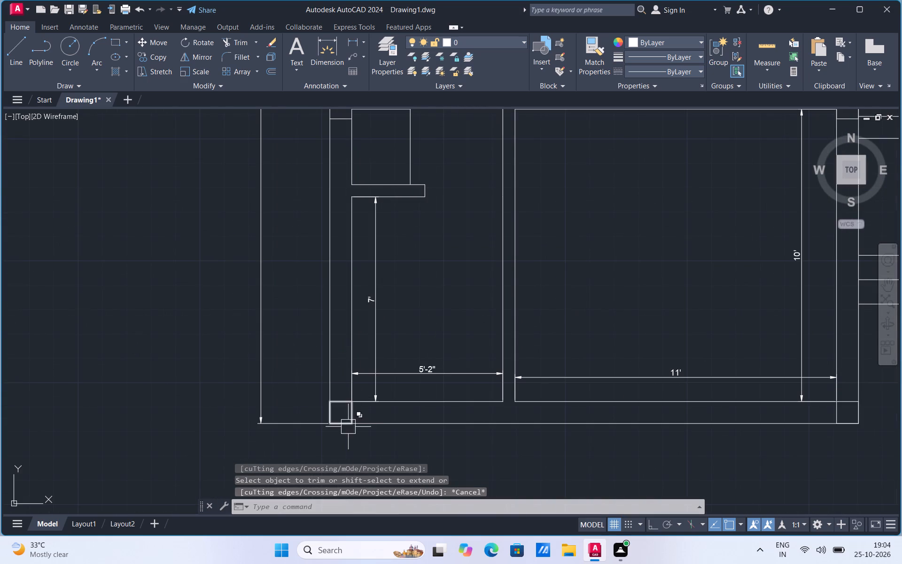
{"action": "scroll", "coordinate": [348, 427], "scroll_direction": "up", "scroll_amount": 1}
{"action": "left_click", "coordinate": [336, 394]}
{"action": "left_click", "coordinate": [340, 384]}
{"action": "left_click", "coordinate": [337, 387]}
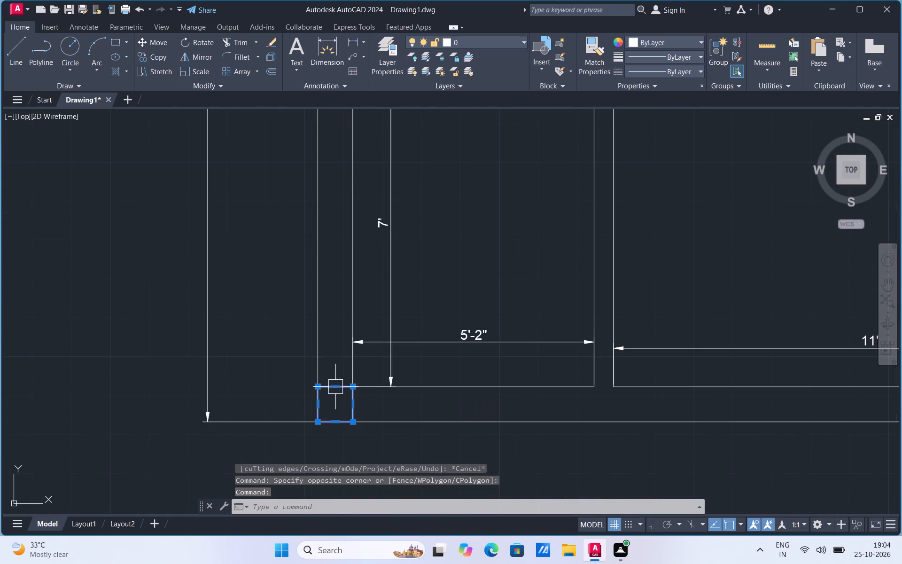
{"action": "type", "text": "ex"}
{"action": "left_click", "coordinate": [385, 427]}
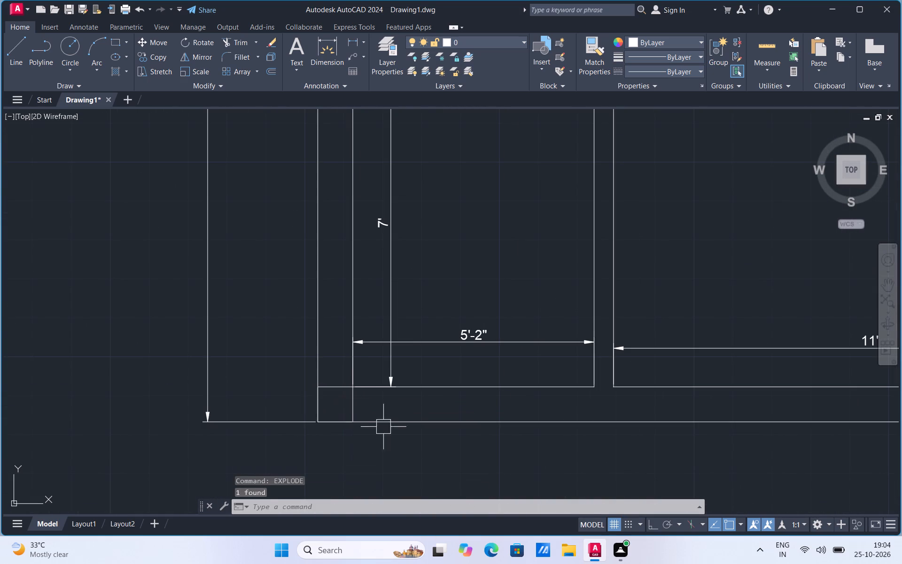
{"action": "scroll", "coordinate": [336, 411], "scroll_direction": "up", "scroll_amount": 1}
{"action": "left_click", "coordinate": [308, 405]}
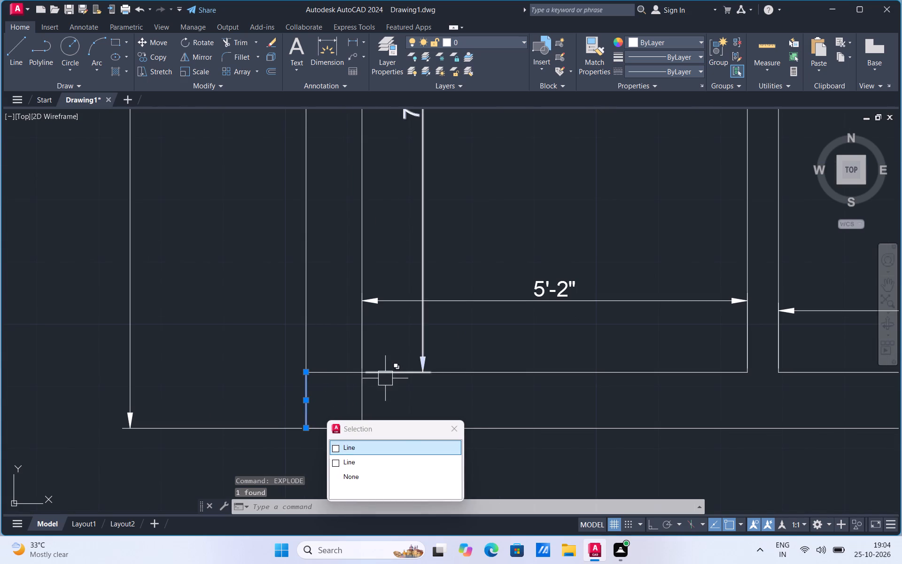
{"action": "key", "text": "Delete"}
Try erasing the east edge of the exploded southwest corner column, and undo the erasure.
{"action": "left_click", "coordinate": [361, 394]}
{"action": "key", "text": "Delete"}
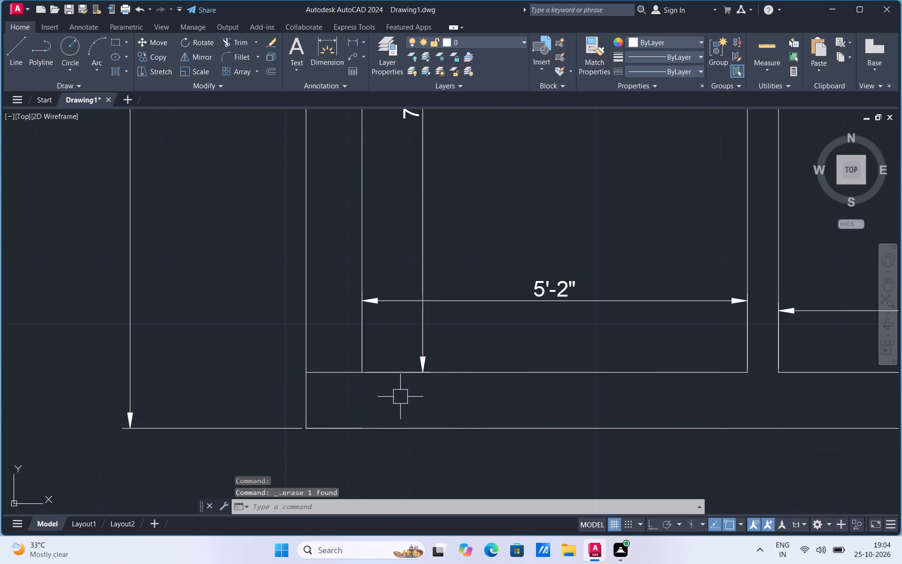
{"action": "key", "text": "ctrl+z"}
Erase the south edge of the exploded southwest corner column.
{"action": "left_click", "coordinate": [326, 431]}
{"action": "key", "text": "Delete"}
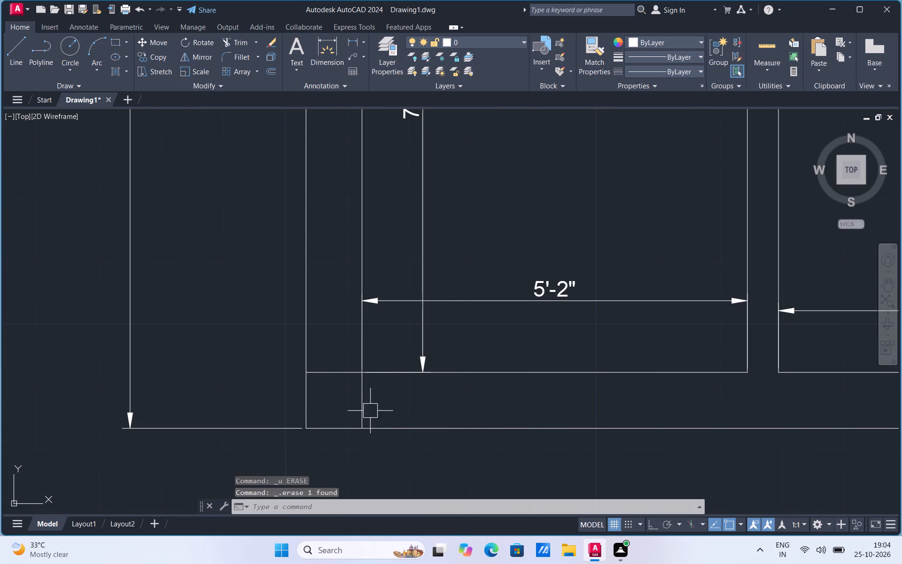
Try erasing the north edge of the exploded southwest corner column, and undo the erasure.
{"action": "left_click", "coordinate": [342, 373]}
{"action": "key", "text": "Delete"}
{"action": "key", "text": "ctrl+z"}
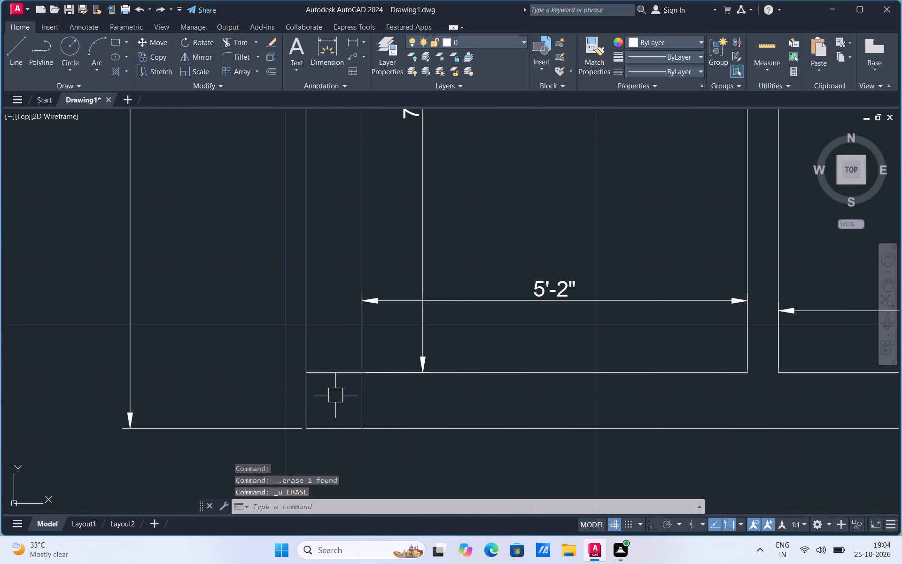
Explode the column at the southeast corner of the 11' by 10' room, and erase its east and south edges.
{"action": "scroll", "coordinate": [204, 382], "scroll_direction": "down", "scroll_amount": 2}
{"action": "scroll", "coordinate": [779, 395], "scroll_direction": "up", "scroll_amount": 1}
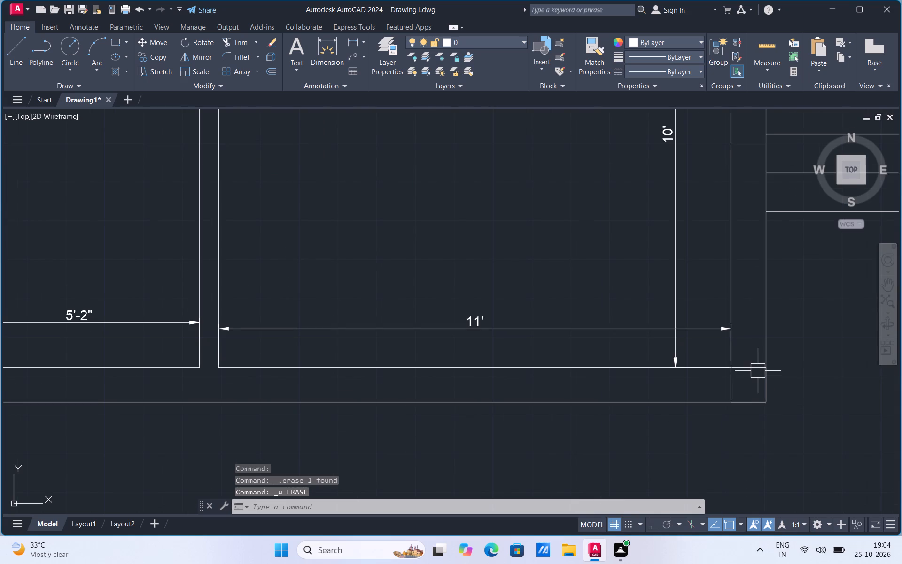
{"action": "left_click", "coordinate": [758, 371]}
{"action": "type", "text": "ex"}
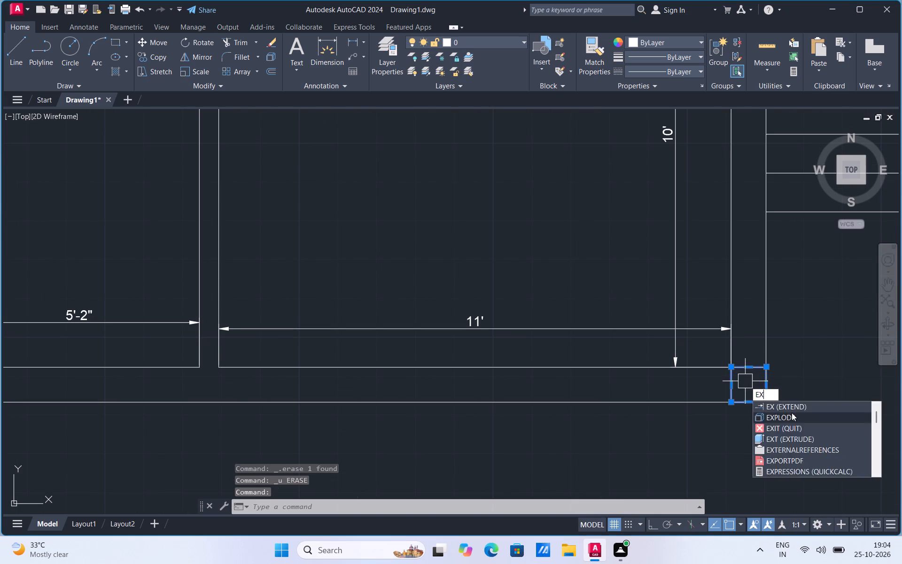
{"action": "left_click", "coordinate": [791, 414]}
{"action": "scroll", "coordinate": [769, 360], "scroll_direction": "up", "scroll_amount": 2}
{"action": "left_click", "coordinate": [762, 402]}
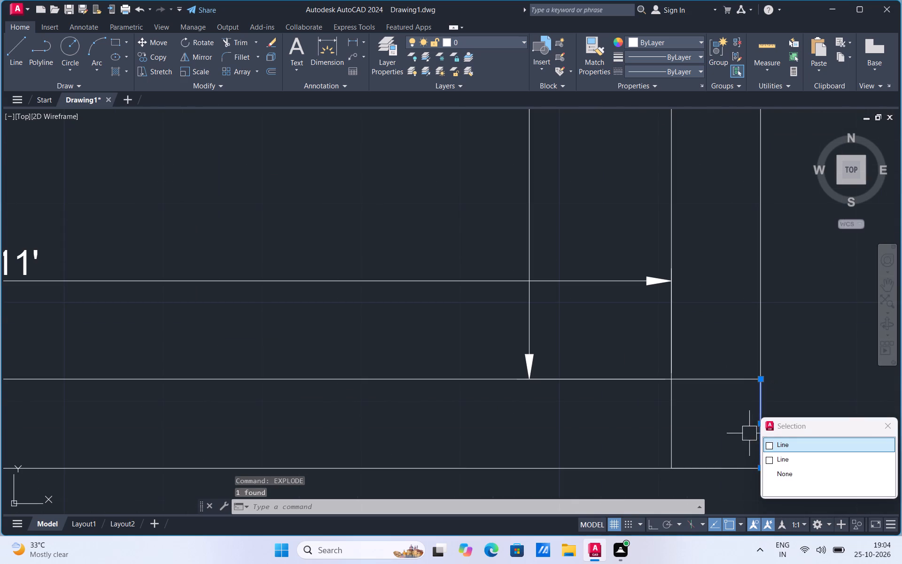
{"action": "key", "text": "Delete"}
{"action": "left_click", "coordinate": [721, 465]}
{"action": "key", "text": "Delete"}
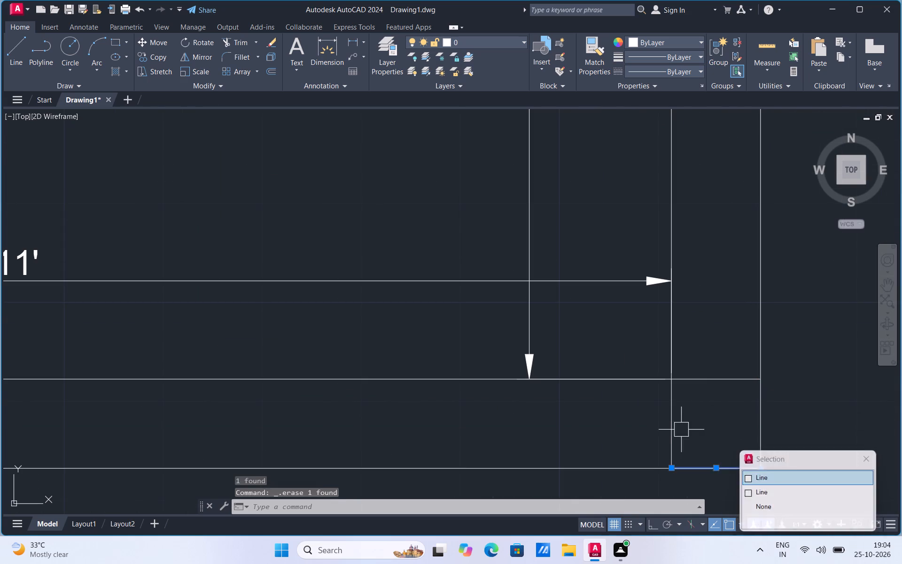
Explode the column at the southeast corner of the 4' space by the east wall, and erase its east and south edges.
{"action": "scroll", "coordinate": [553, 437], "scroll_direction": "down", "scroll_amount": 4}
{"action": "scroll", "coordinate": [806, 332], "scroll_direction": "up", "scroll_amount": 1}
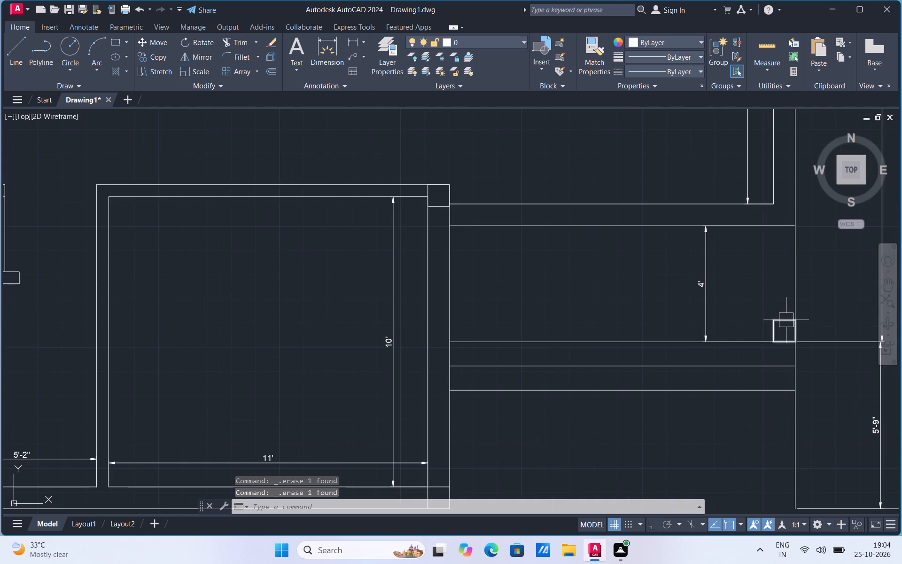
{"action": "left_click", "coordinate": [786, 320]}
{"action": "type", "text": "ex"}
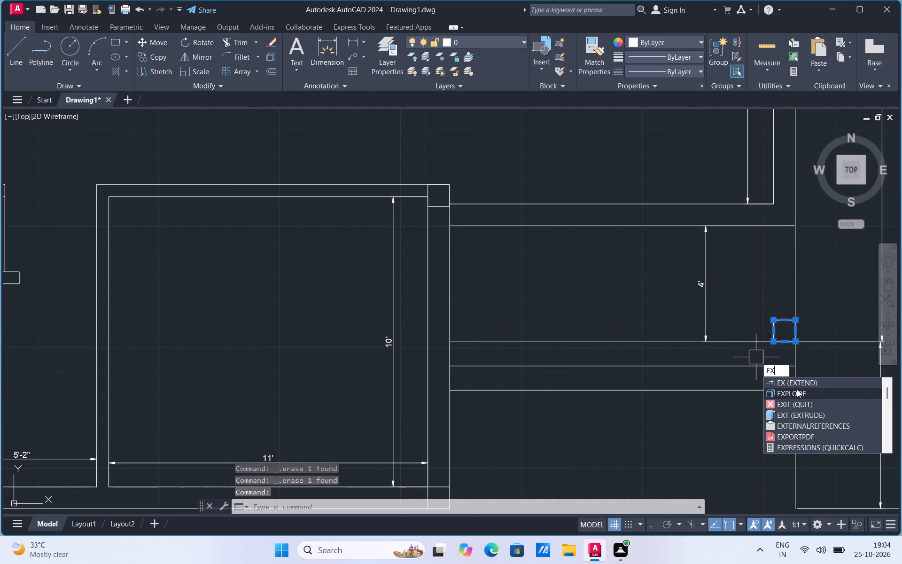
{"action": "left_click", "coordinate": [796, 392]}
{"action": "scroll", "coordinate": [810, 331], "scroll_direction": "up", "scroll_amount": 2}
{"action": "left_click", "coordinate": [772, 339]}
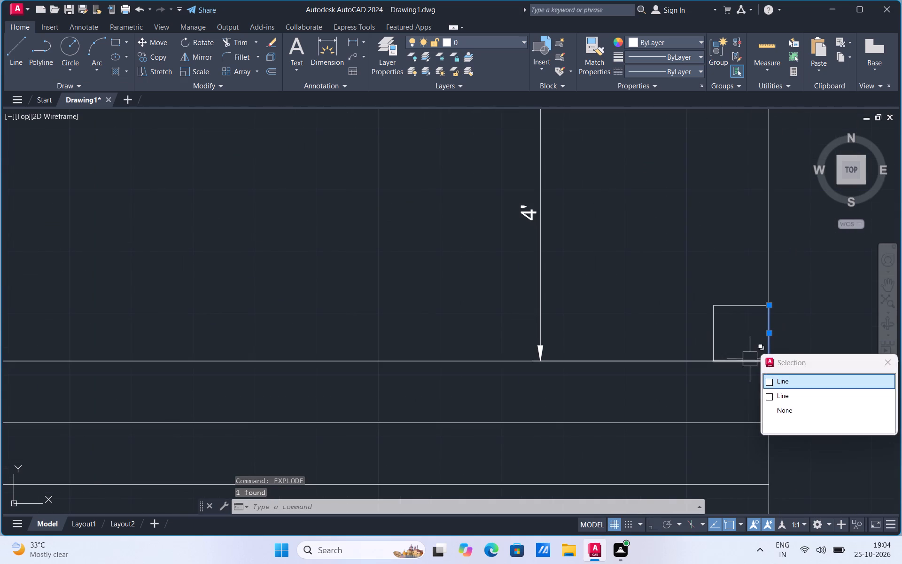
{"action": "left_click", "coordinate": [747, 360]}
{"action": "key", "text": "Delete"}
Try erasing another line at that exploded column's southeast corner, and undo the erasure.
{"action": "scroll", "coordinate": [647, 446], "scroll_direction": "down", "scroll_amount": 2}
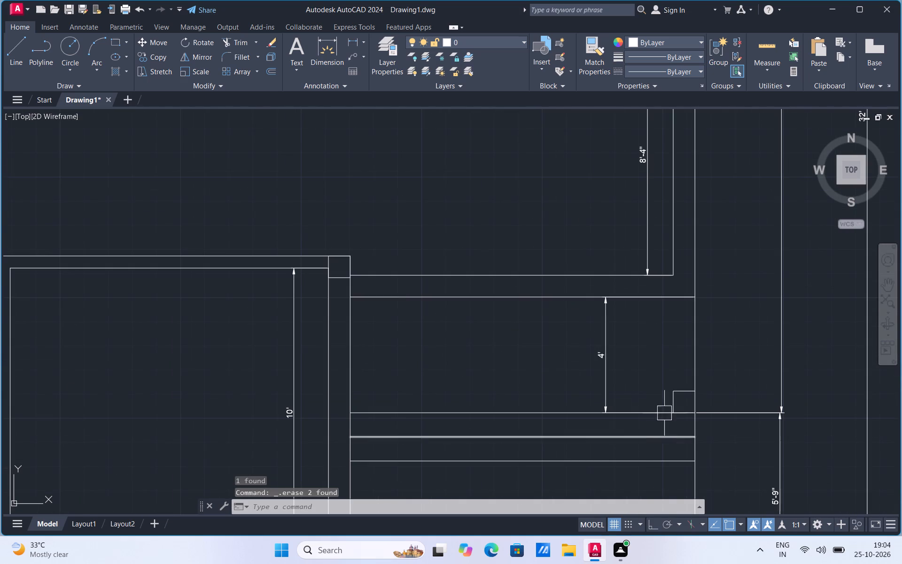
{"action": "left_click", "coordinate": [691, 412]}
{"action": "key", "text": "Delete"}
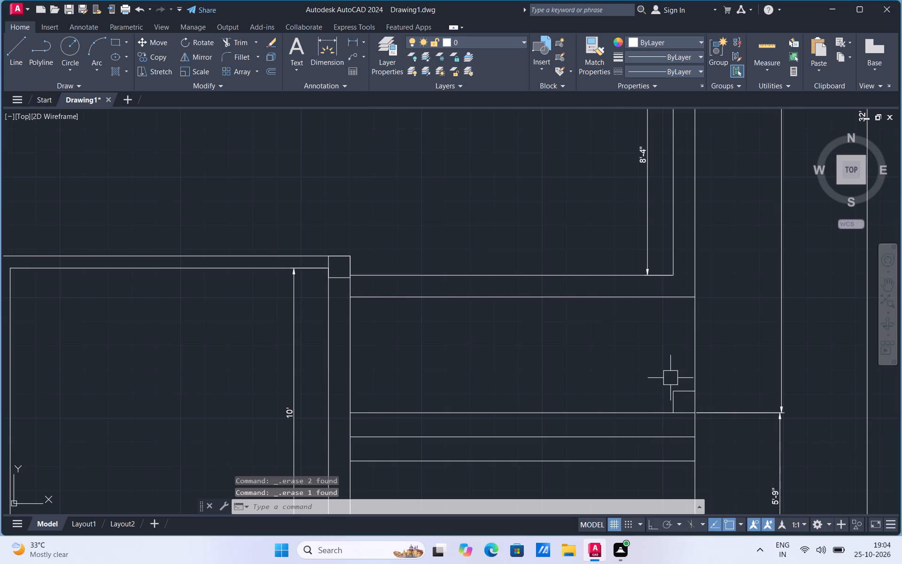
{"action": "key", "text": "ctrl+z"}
Explode the column at the northeast corner of the 11' by 10' room, and erase its north, east and west edges.
{"action": "scroll", "coordinate": [600, 382], "scroll_direction": "down", "scroll_amount": 1}
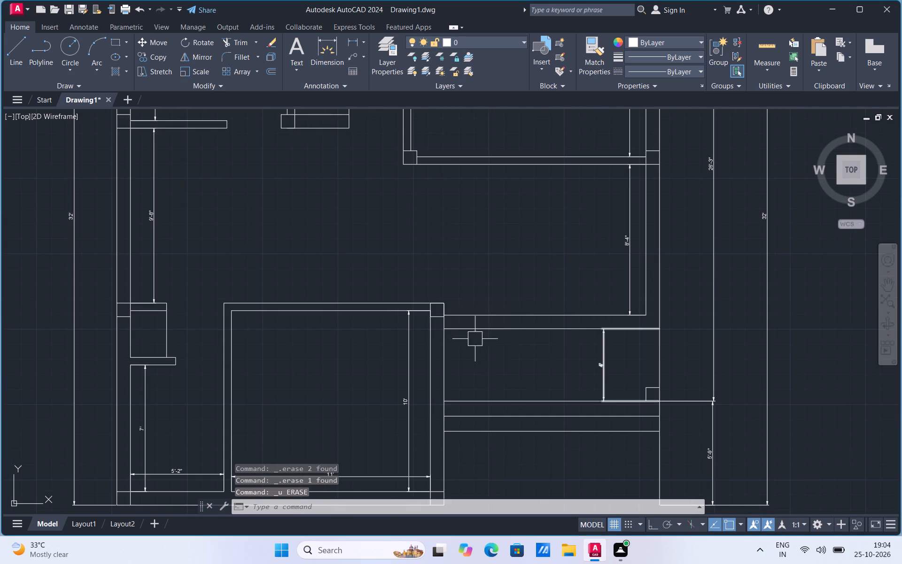
{"action": "scroll", "coordinate": [438, 313], "scroll_direction": "up", "scroll_amount": 2}
{"action": "left_click", "coordinate": [433, 322]}
{"action": "type", "text": "ex"}
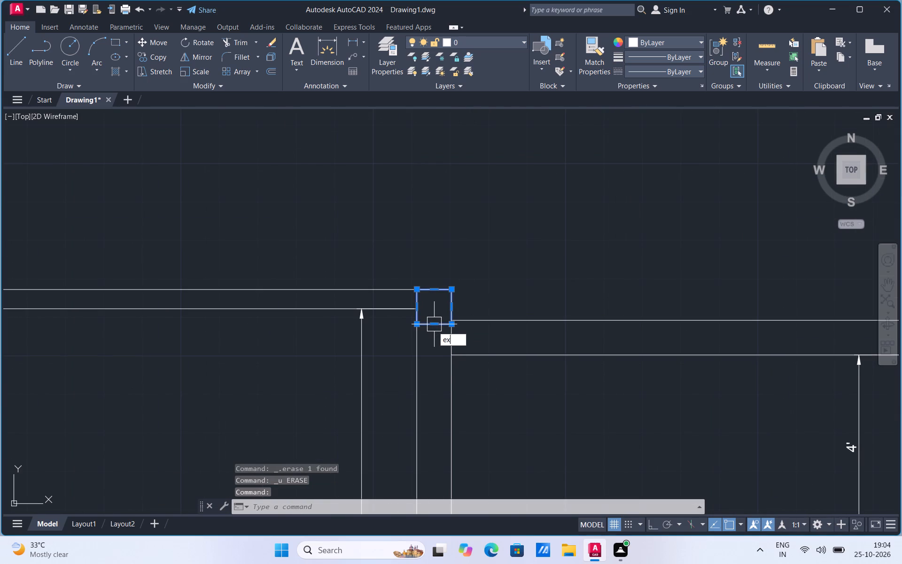
{"action": "left_click", "coordinate": [474, 360]}
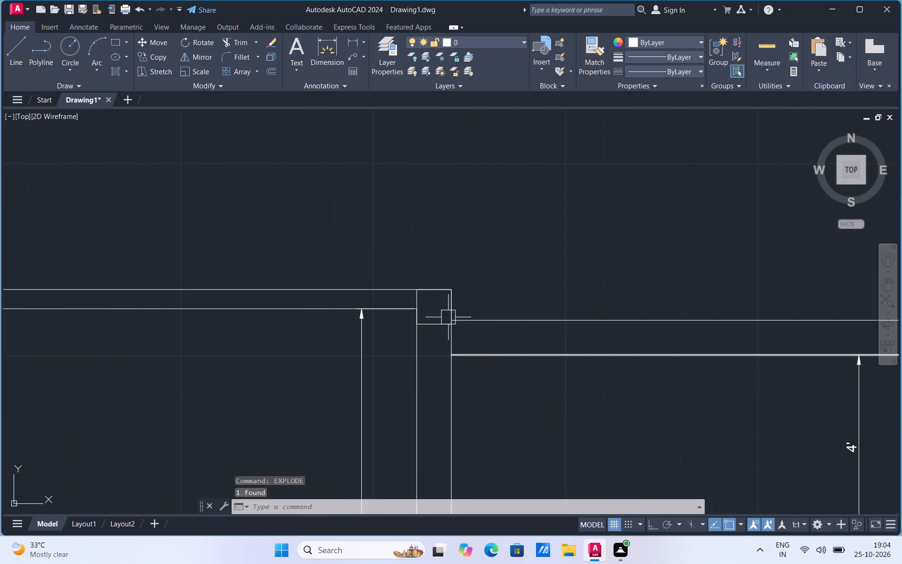
{"action": "left_click", "coordinate": [435, 290]}
{"action": "key", "text": "Delete"}
{"action": "scroll", "coordinate": [448, 299], "scroll_direction": "up", "scroll_amount": 1}
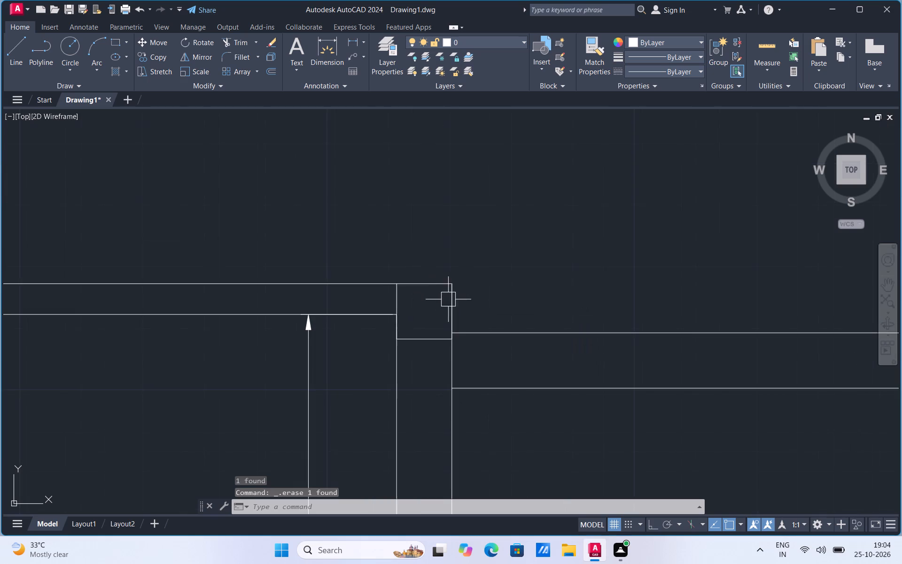
{"action": "left_click", "coordinate": [449, 304]}
{"action": "key", "text": "Delete"}
{"action": "left_click", "coordinate": [394, 331]}
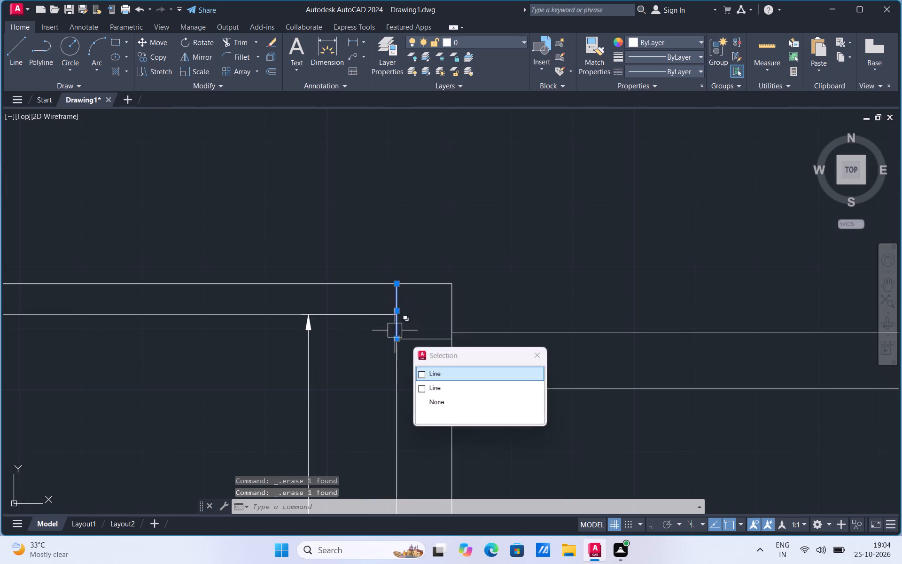
{"action": "key", "text": "Delete"}
Extend the inner line of the 11' by 10' room's east wall north through the column to the north wall's outer line.
{"action": "type", "text": "ex"}
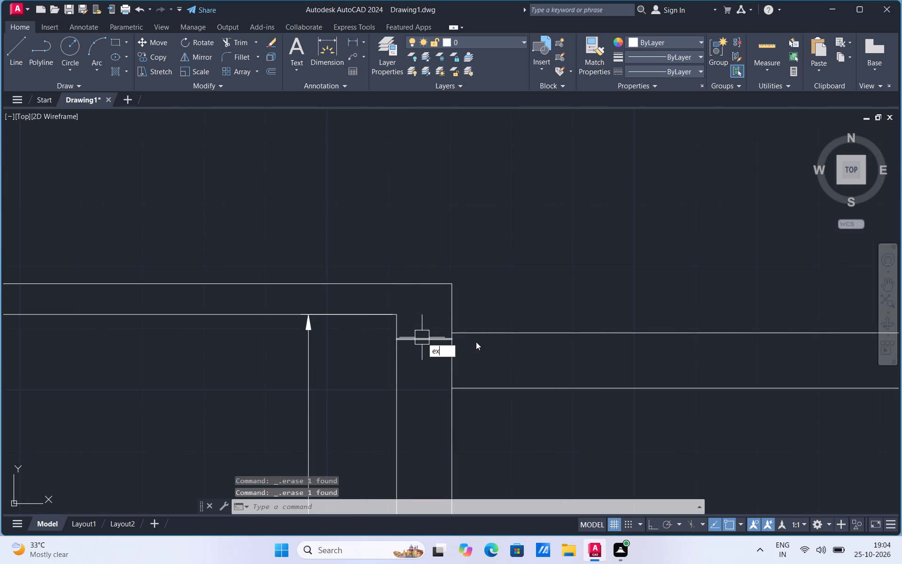
{"action": "left_click", "coordinate": [472, 364]}
{"action": "left_click", "coordinate": [400, 325]}
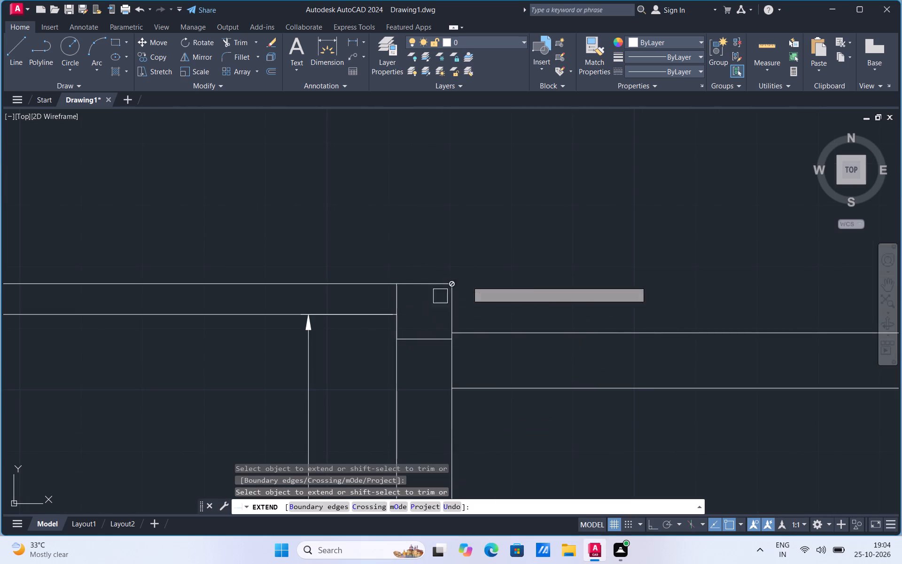
{"action": "scroll", "coordinate": [525, 279], "scroll_direction": "down", "scroll_amount": 4}
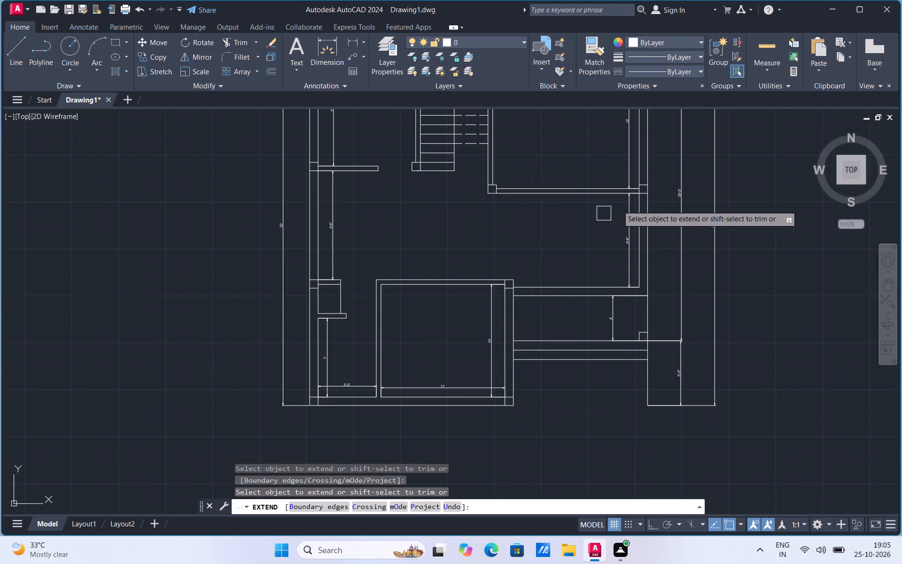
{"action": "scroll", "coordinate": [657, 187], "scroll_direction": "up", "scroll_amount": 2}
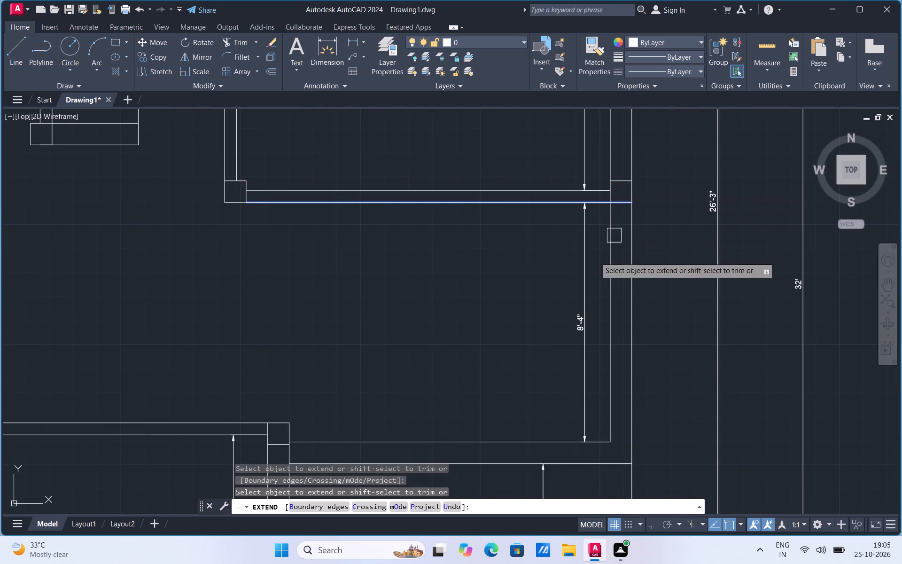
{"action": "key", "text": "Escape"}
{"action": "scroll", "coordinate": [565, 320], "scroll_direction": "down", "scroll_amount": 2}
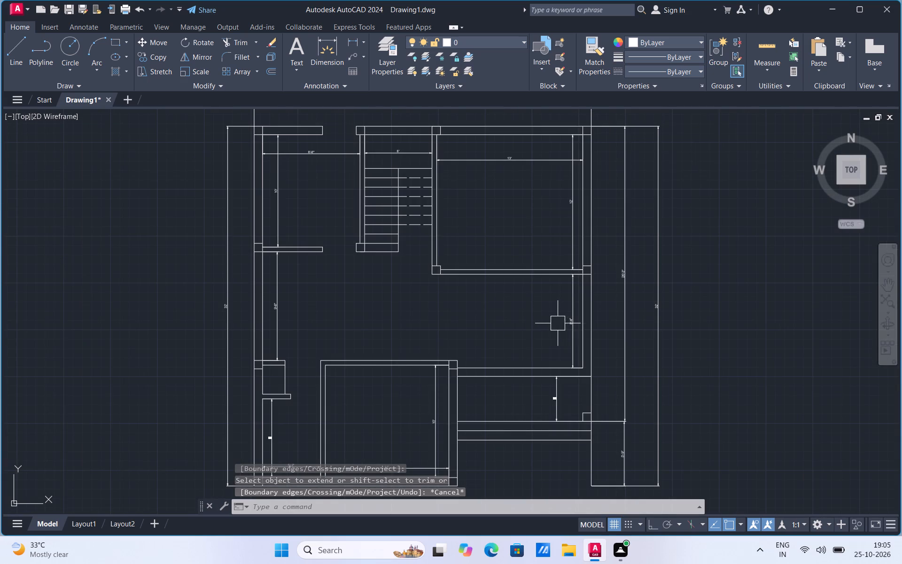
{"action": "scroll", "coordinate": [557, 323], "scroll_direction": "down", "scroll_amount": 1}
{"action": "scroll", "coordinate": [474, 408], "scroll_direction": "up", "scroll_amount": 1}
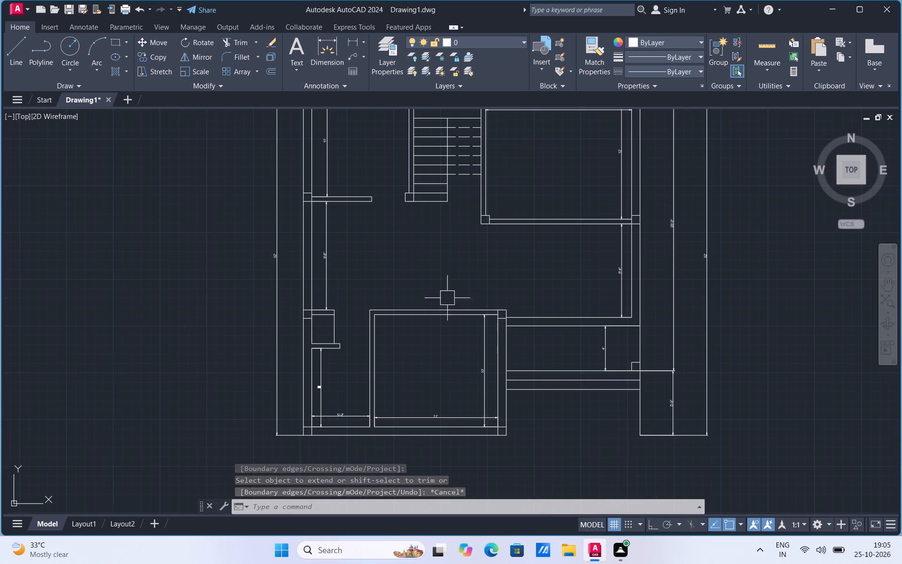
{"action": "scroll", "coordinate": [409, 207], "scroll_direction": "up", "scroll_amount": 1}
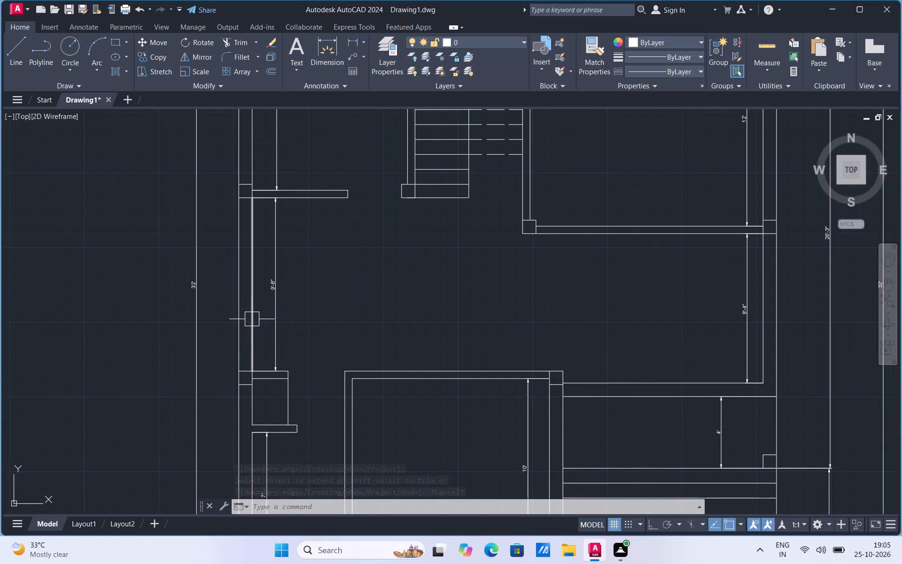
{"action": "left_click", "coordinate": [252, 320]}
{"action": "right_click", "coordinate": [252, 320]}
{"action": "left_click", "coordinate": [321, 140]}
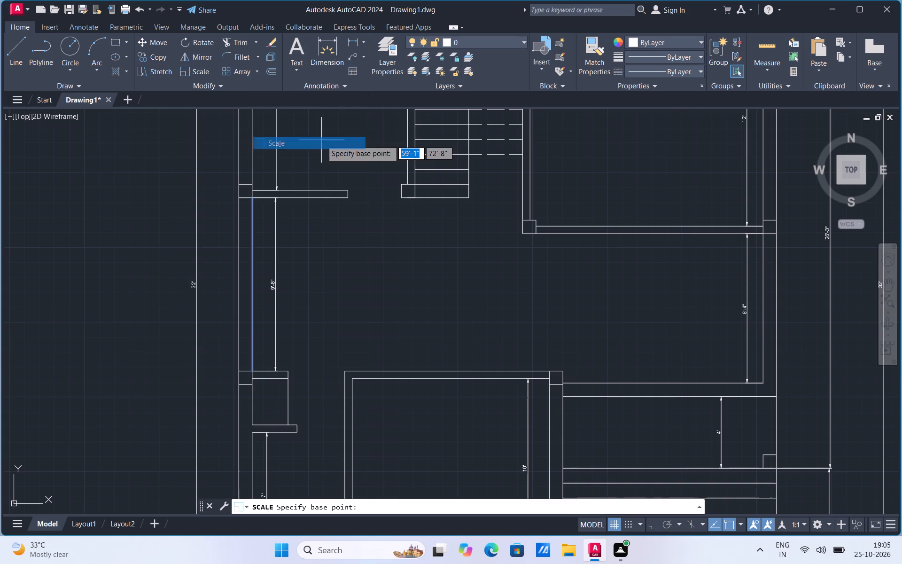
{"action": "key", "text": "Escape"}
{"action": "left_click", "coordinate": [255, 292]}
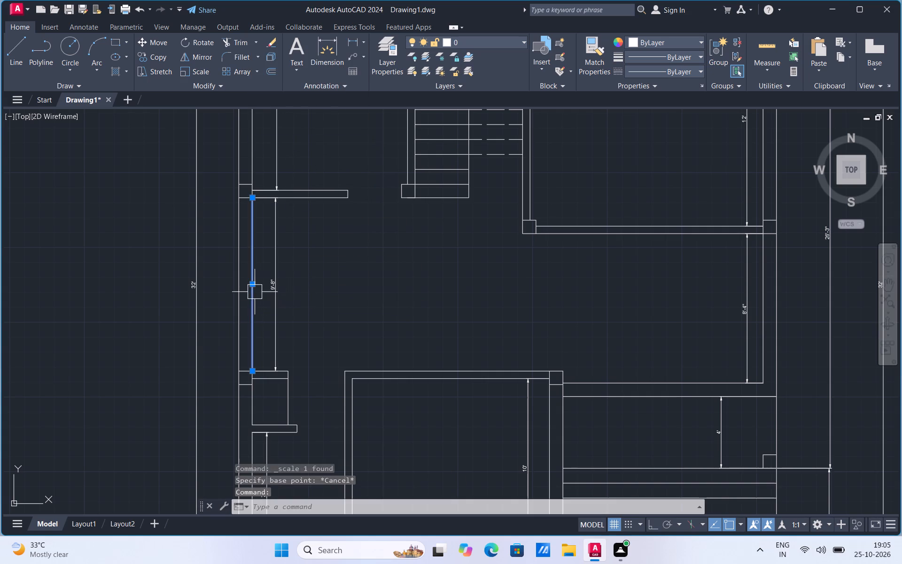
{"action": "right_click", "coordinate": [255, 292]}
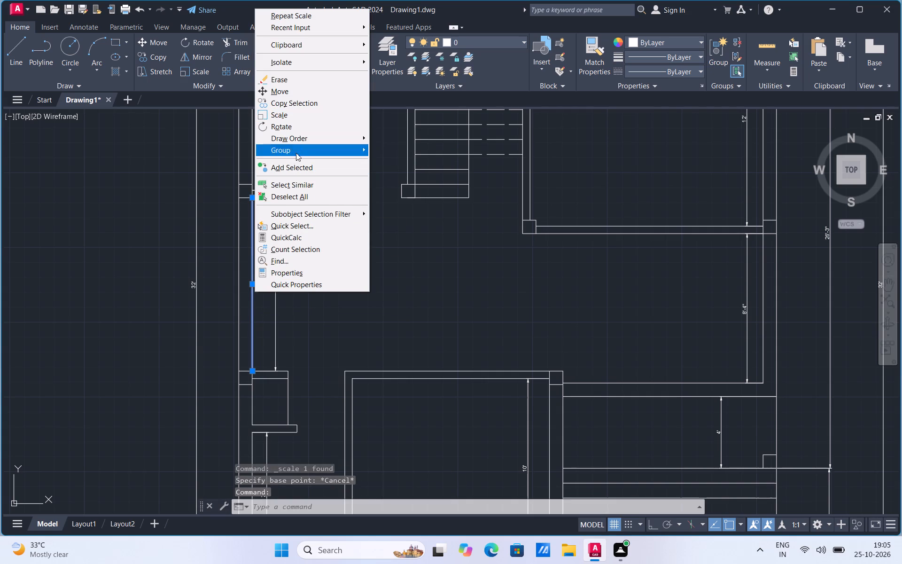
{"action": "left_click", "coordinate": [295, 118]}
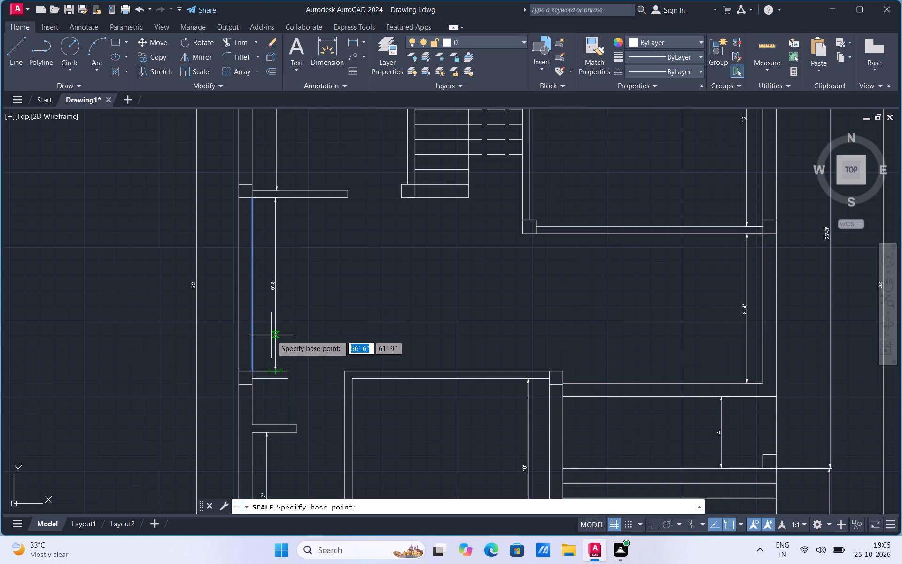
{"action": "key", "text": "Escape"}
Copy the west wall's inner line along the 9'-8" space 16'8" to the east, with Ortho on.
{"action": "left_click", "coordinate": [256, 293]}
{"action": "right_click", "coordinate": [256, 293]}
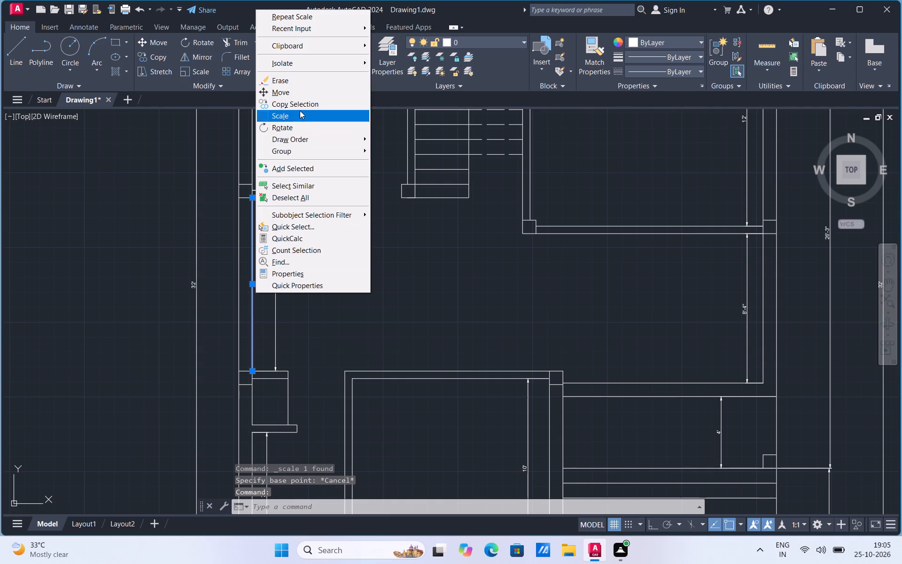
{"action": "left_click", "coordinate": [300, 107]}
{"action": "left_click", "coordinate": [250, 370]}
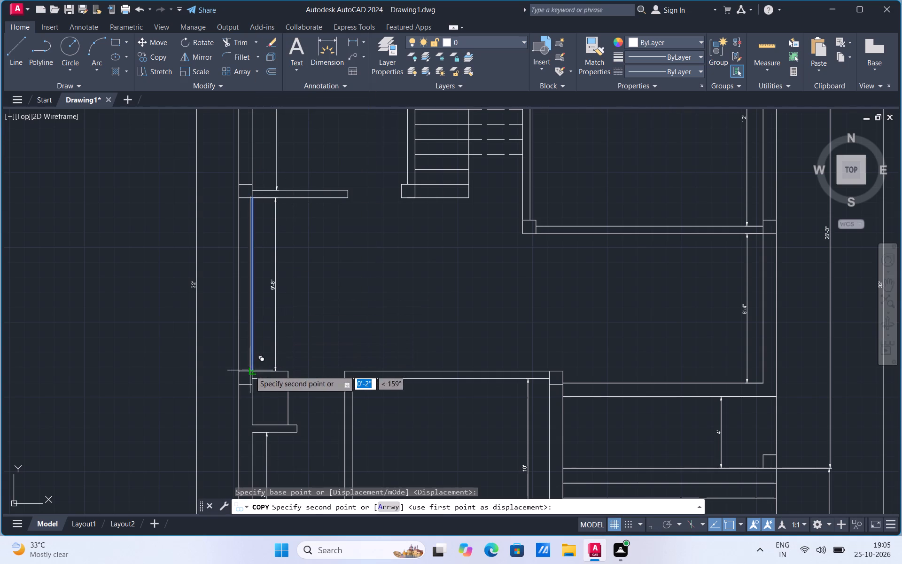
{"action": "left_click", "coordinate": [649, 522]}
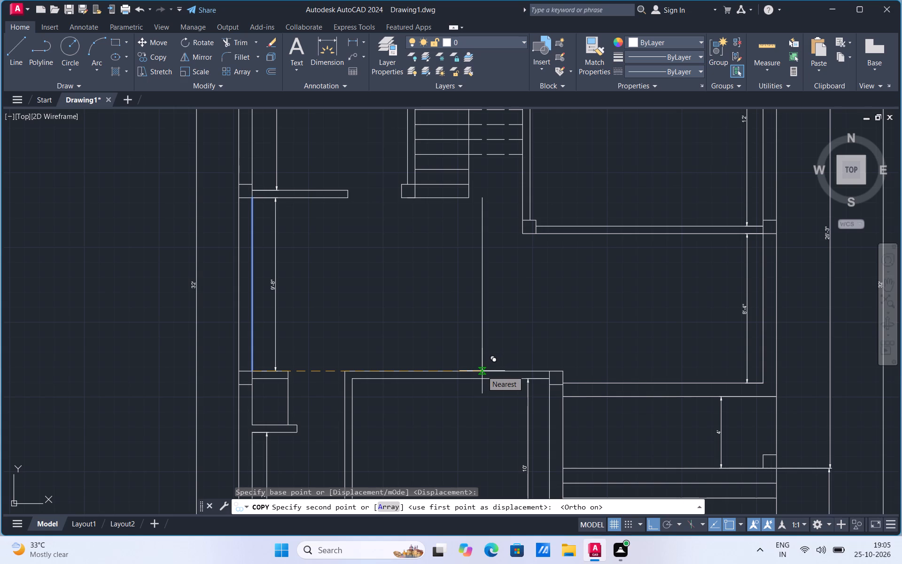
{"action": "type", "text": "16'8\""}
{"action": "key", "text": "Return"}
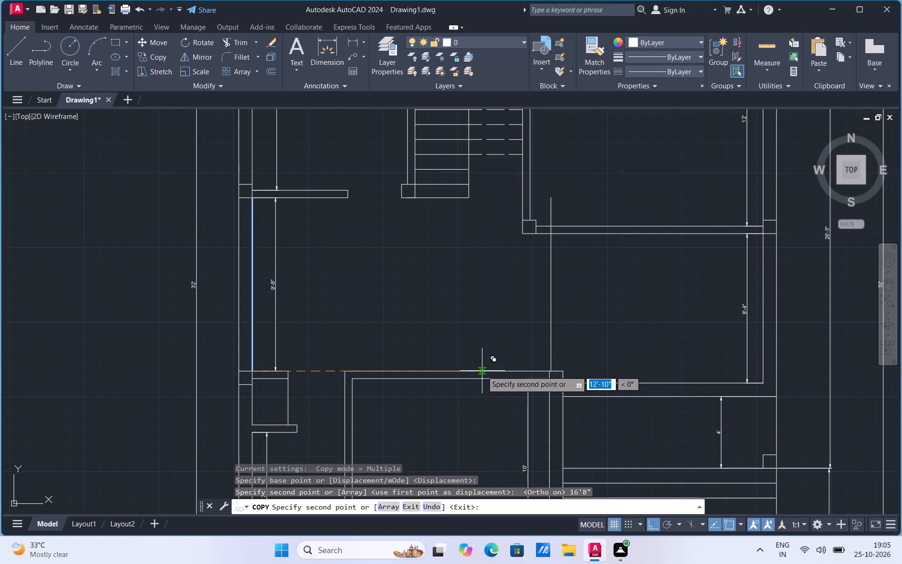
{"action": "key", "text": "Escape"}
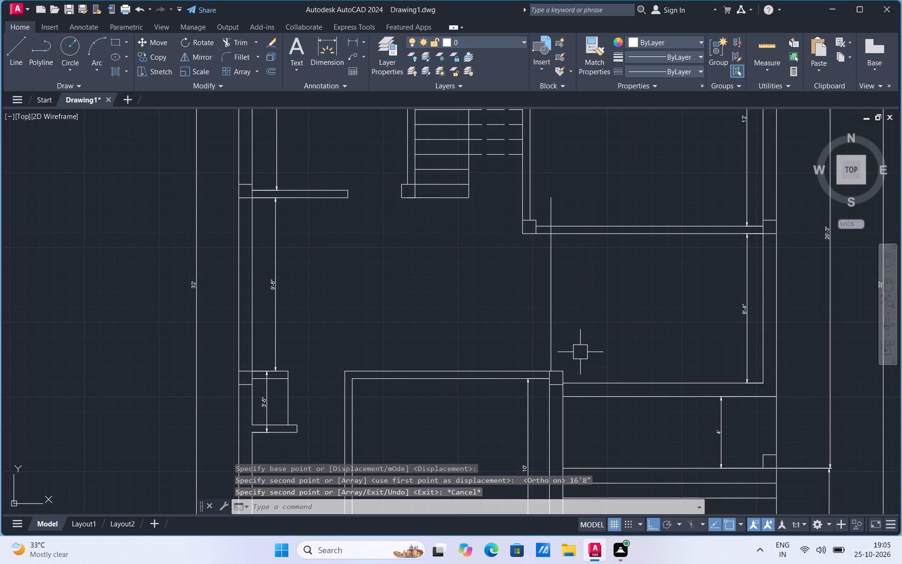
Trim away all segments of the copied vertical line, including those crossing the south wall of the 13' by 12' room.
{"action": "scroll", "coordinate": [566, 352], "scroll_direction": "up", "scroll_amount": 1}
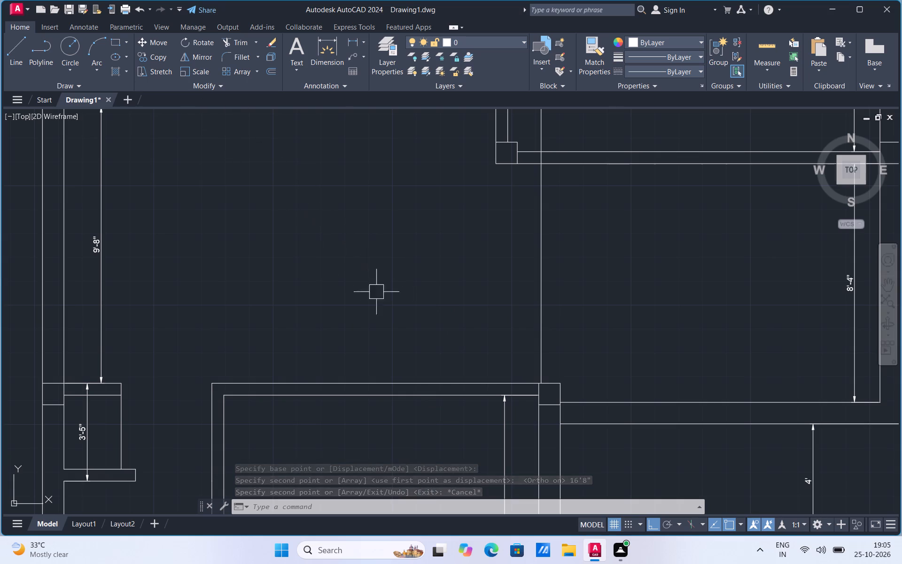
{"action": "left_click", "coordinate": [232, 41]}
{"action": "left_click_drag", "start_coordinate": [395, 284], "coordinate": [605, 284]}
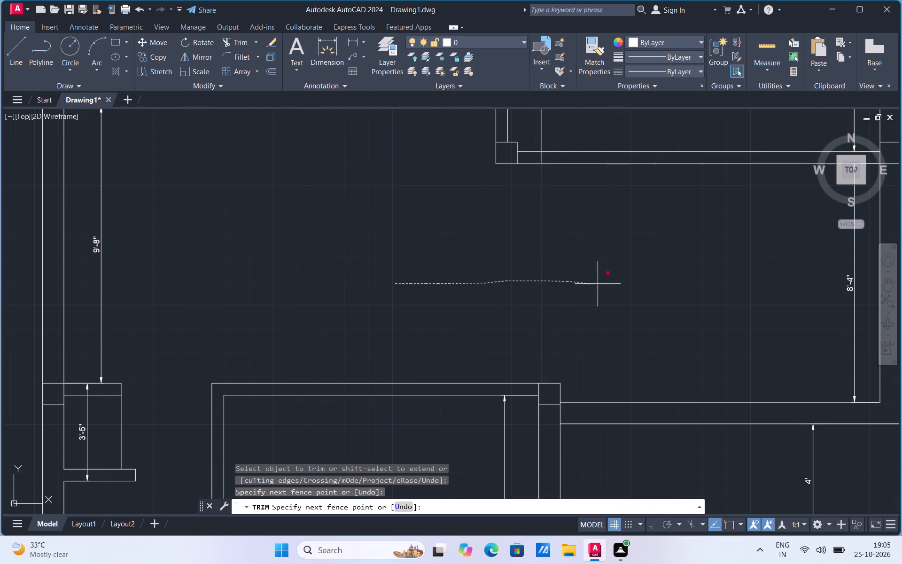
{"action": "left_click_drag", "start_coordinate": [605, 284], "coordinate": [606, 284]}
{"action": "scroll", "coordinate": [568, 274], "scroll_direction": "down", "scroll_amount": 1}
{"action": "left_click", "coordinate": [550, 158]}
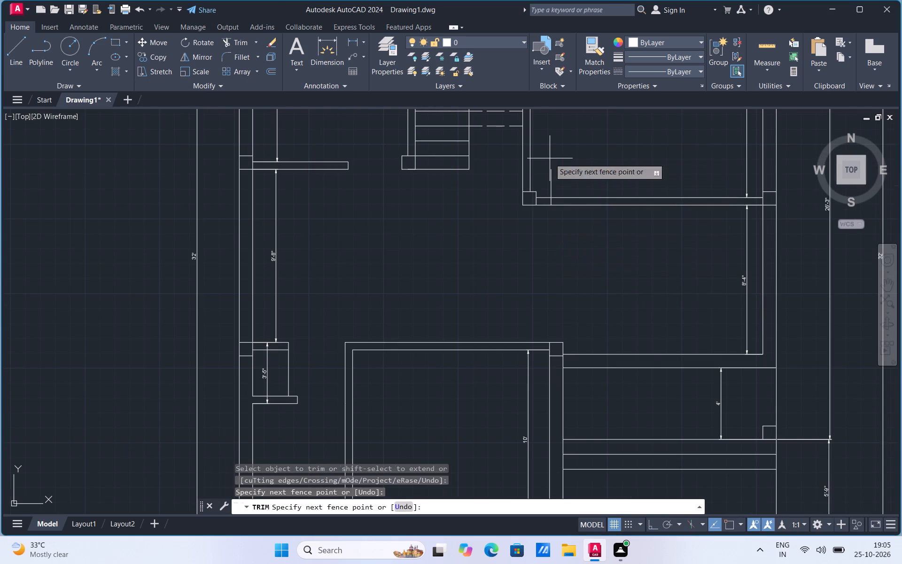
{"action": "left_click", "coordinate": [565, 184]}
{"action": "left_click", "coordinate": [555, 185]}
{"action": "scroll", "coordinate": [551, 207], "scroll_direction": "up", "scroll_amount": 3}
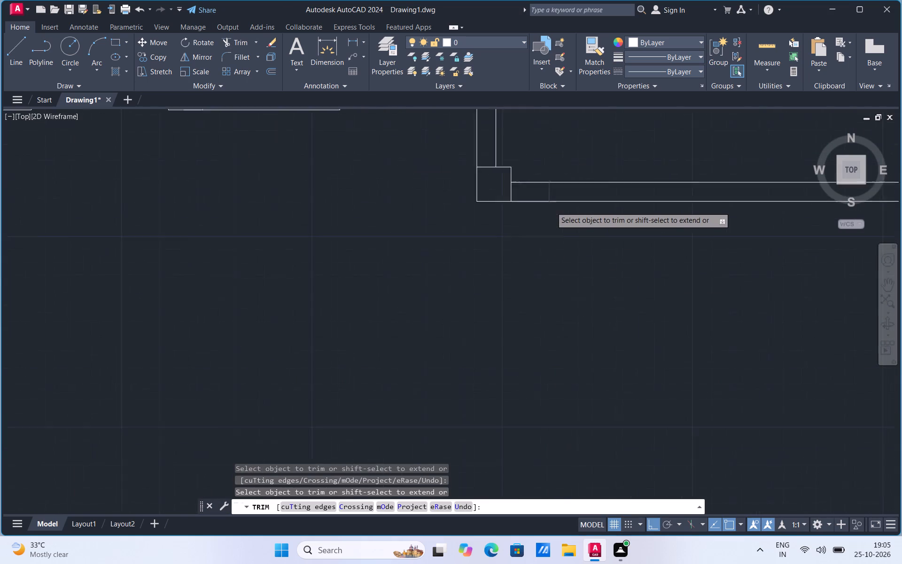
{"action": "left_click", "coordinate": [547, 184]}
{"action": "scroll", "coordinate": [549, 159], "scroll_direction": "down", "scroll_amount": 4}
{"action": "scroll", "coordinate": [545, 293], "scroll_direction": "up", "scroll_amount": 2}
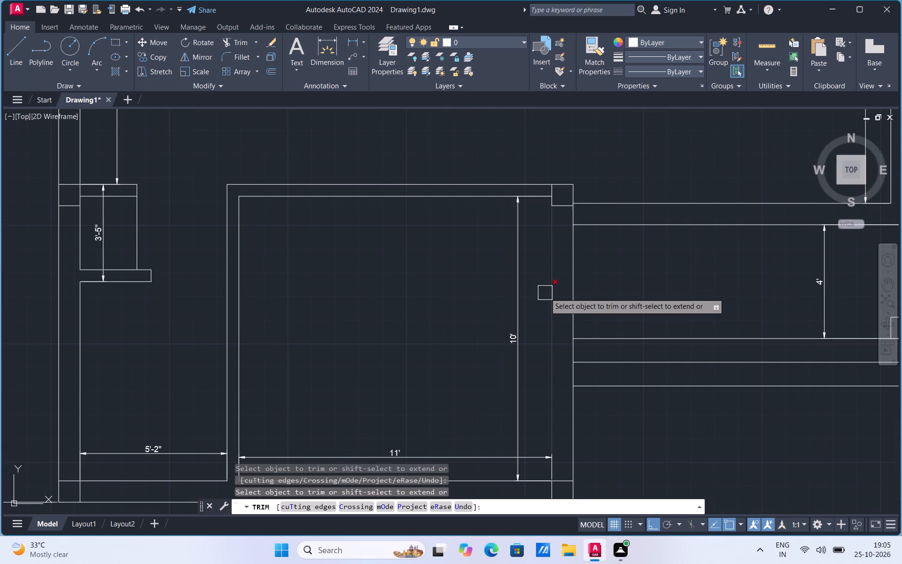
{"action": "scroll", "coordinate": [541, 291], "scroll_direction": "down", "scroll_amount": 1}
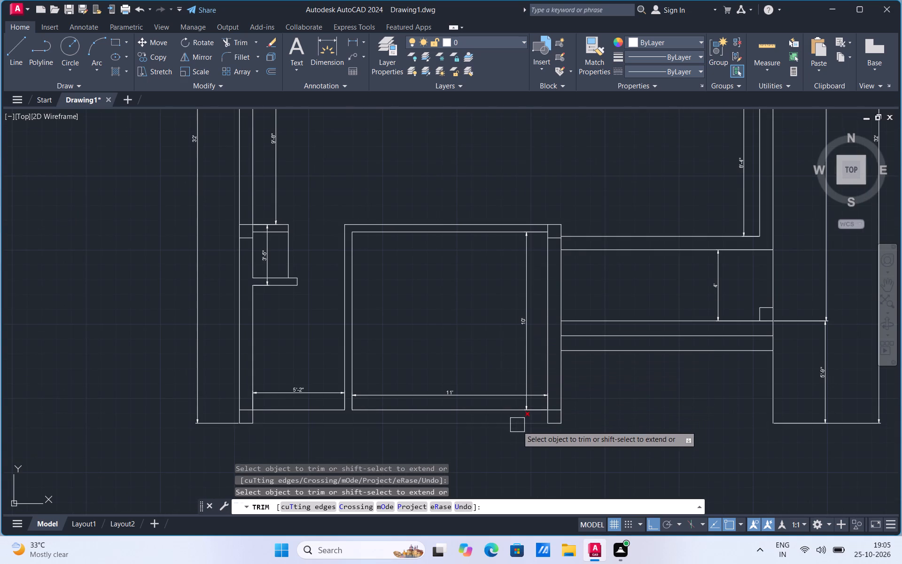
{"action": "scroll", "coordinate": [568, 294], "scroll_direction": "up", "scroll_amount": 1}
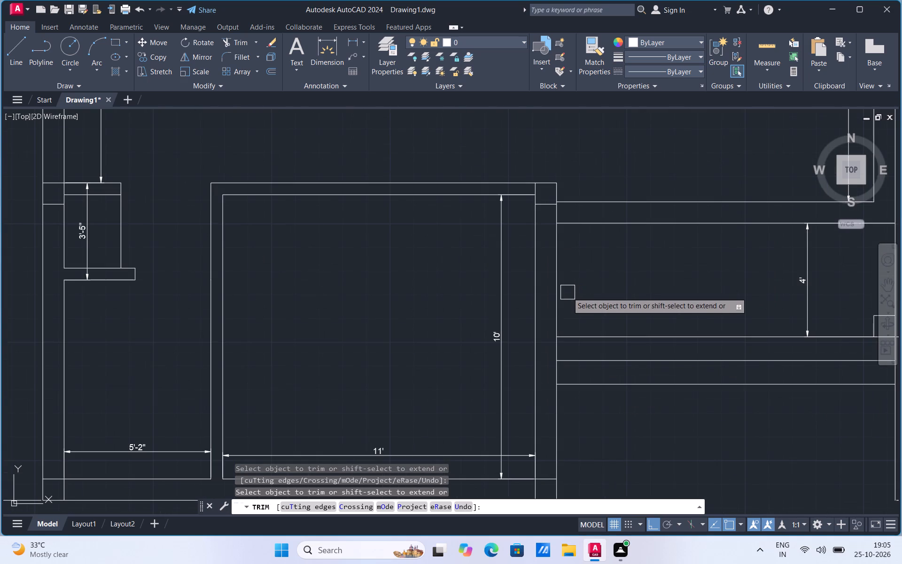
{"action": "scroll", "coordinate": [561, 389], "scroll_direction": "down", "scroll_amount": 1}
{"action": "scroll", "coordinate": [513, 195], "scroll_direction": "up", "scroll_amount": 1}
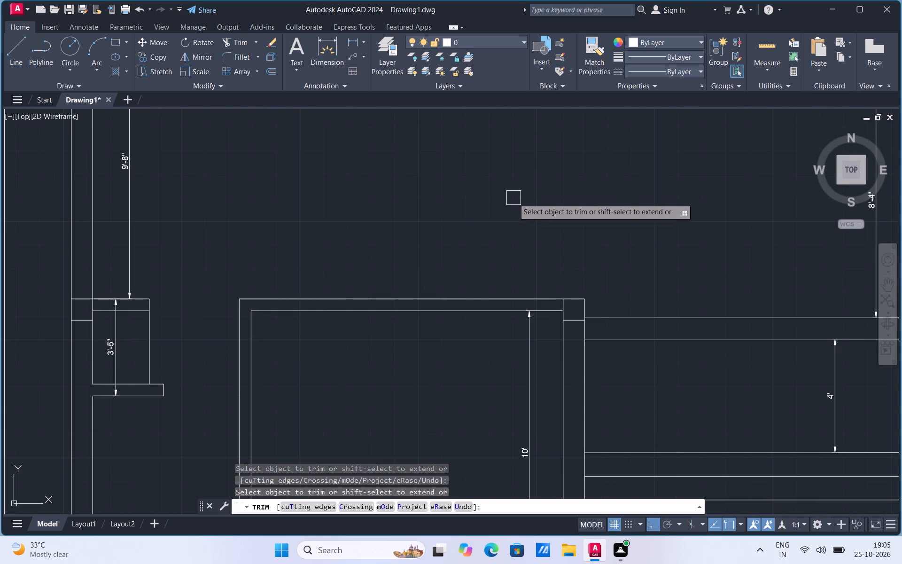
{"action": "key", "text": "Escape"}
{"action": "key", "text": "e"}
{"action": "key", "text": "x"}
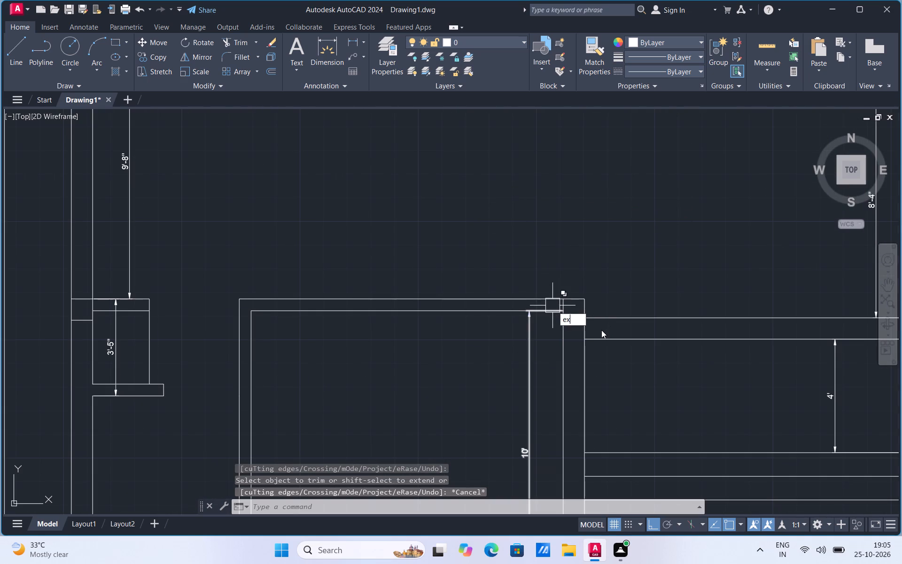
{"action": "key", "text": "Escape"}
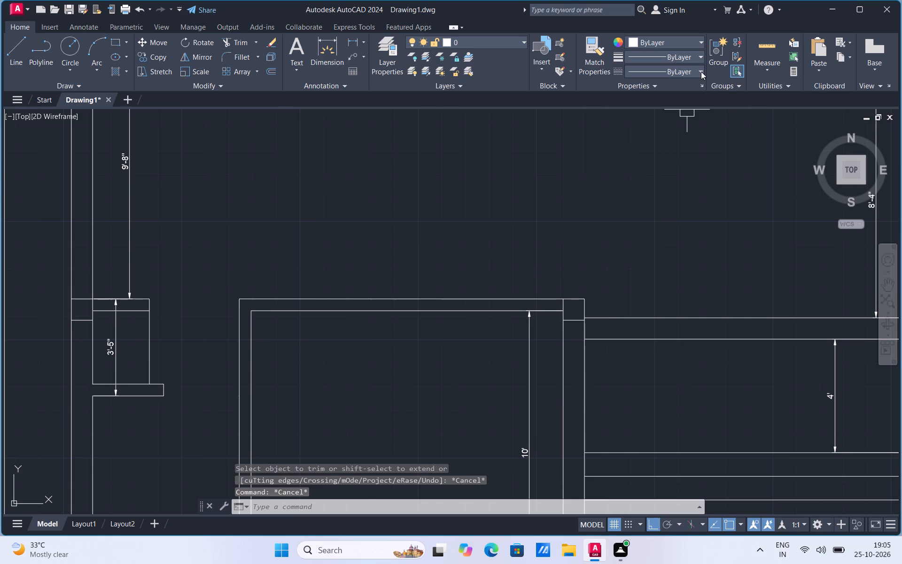
Set the current linetype to the dashed ACAD linetype.
{"action": "left_click", "coordinate": [701, 70]}
{"action": "left_click", "coordinate": [675, 111]}
Extend both lines of the 11' by 10' room's east wall north to the south wall of the 13' by 12' room.
{"action": "scroll", "coordinate": [490, 397], "scroll_direction": "down", "scroll_amount": 1}
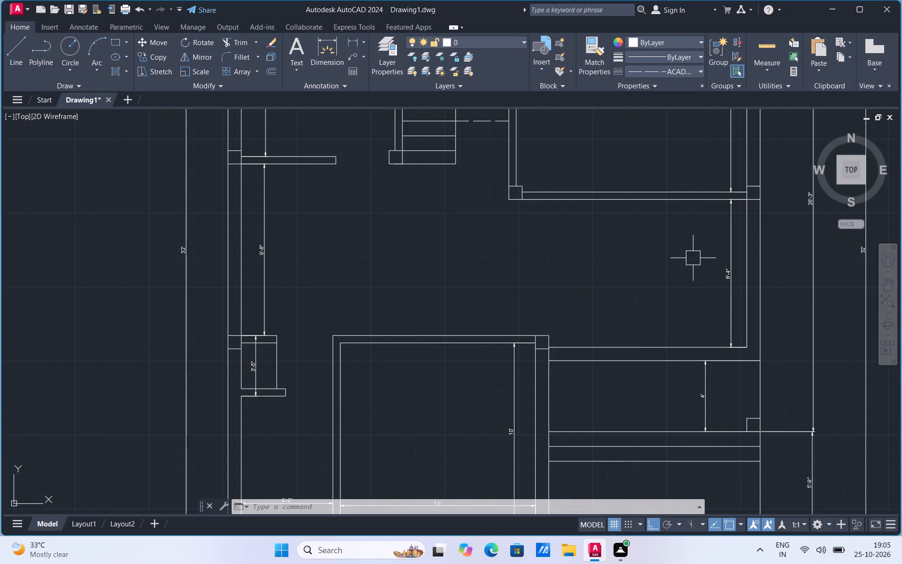
{"action": "scroll", "coordinate": [568, 222], "scroll_direction": "up", "scroll_amount": 1}
{"action": "type", "text": "ex"}
{"action": "left_click", "coordinate": [547, 344]}
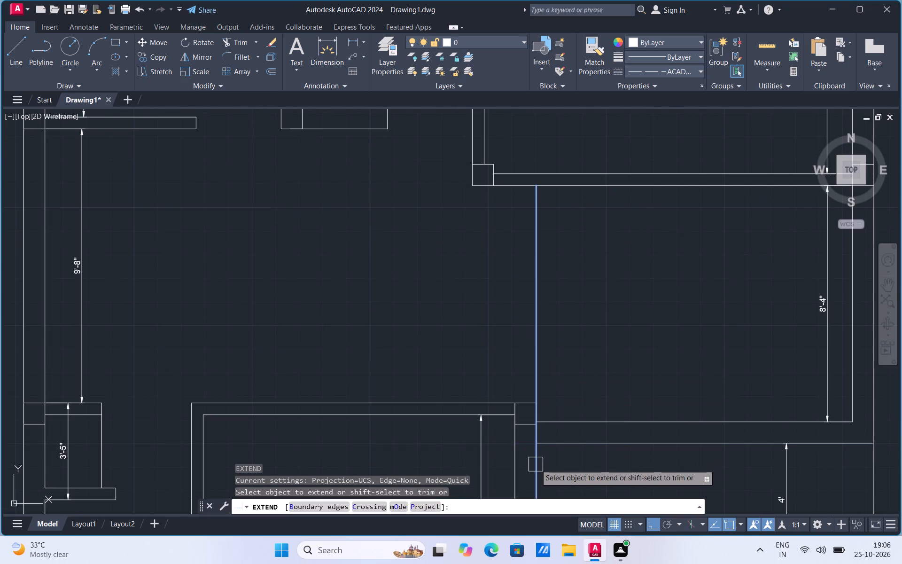
{"action": "left_click", "coordinate": [534, 467]}
{"action": "left_click", "coordinate": [517, 473]}
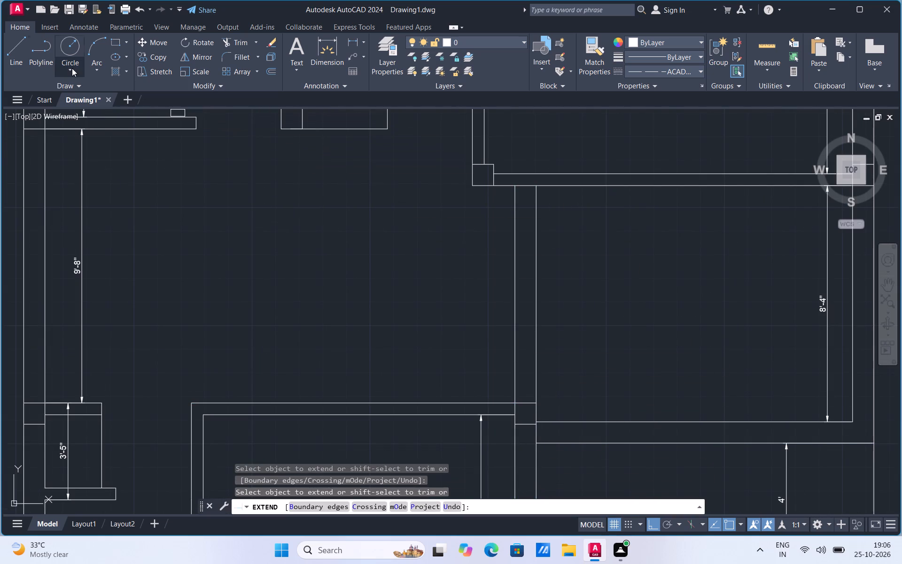
Draw a dashed line 5' south from the midpoint between the two extended lines, and a short line west to the western one.
{"action": "left_click", "coordinate": [15, 54]}
{"action": "scroll", "coordinate": [555, 188], "scroll_direction": "up", "scroll_amount": 2}
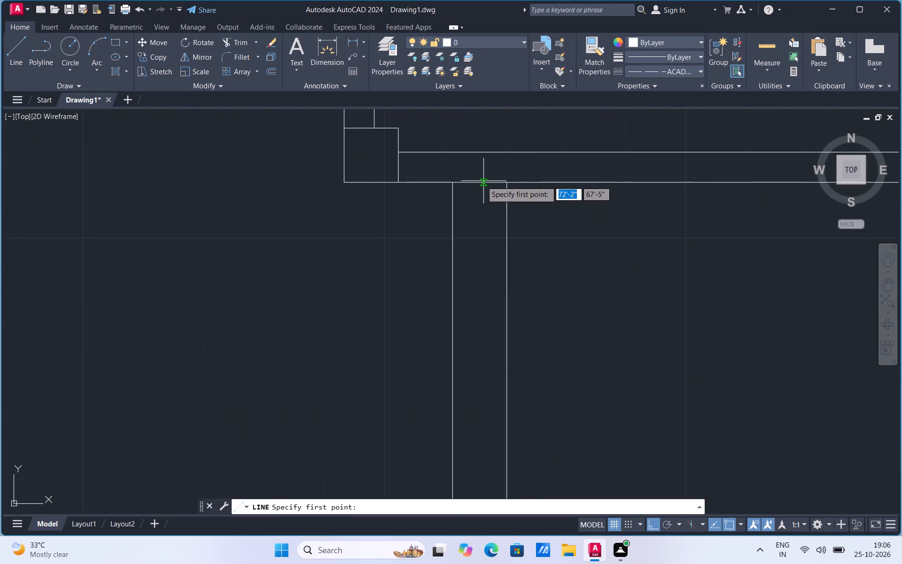
{"action": "left_click", "coordinate": [480, 181]}
{"action": "type", "text": "5'"}
{"action": "key", "text": "Return"}
{"action": "scroll", "coordinate": [607, 205], "scroll_direction": "down", "scroll_amount": 2}
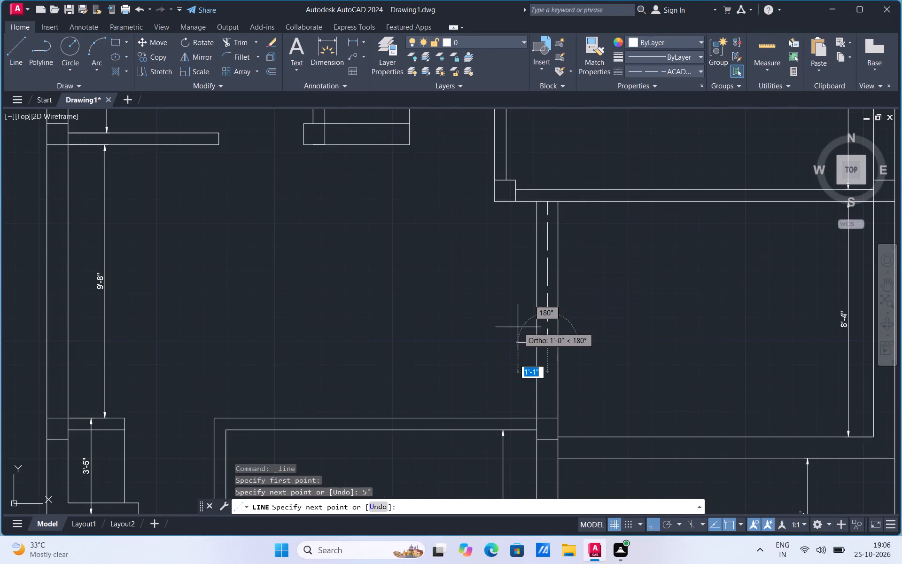
{"action": "scroll", "coordinate": [518, 333], "scroll_direction": "up", "scroll_amount": 2}
{"action": "left_click", "coordinate": [564, 360]}
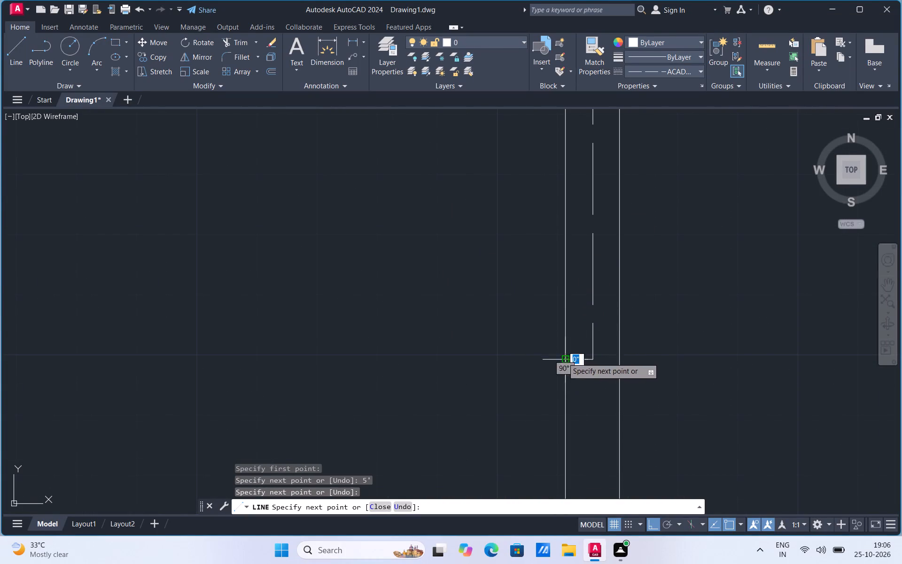
{"action": "key", "text": "Escape"}
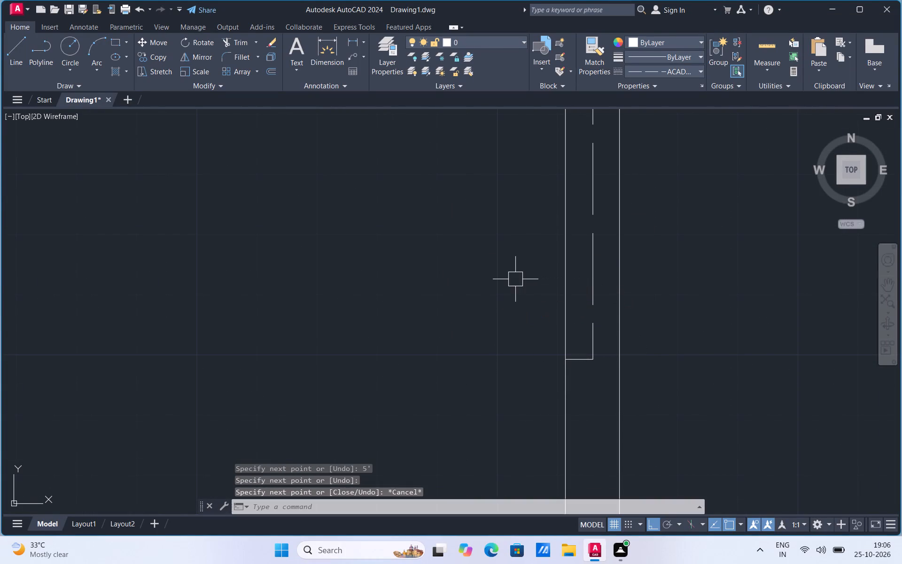
Extend the short horizontal line at the dashed line's south end east to the eastern extended line.
{"action": "key", "text": "e"}
{"action": "key", "text": "x"}
{"action": "left_click", "coordinate": [551, 315]}
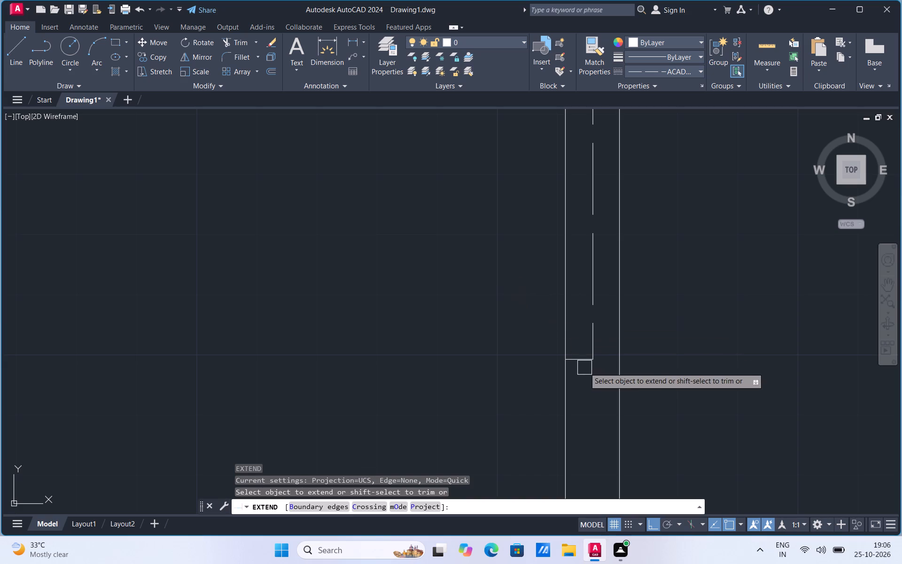
{"action": "scroll", "coordinate": [576, 365], "scroll_direction": "up", "scroll_amount": 2}
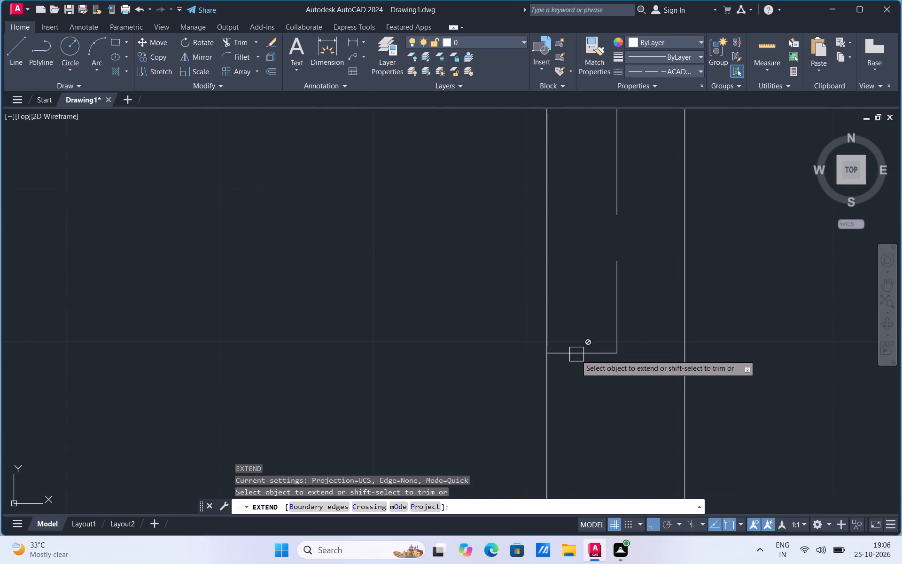
{"action": "scroll", "coordinate": [576, 355], "scroll_direction": "down", "scroll_amount": 2}
{"action": "left_click", "coordinate": [576, 357]}
{"action": "left_click", "coordinate": [577, 356]}
{"action": "scroll", "coordinate": [578, 356], "scroll_direction": "down", "scroll_amount": 1}
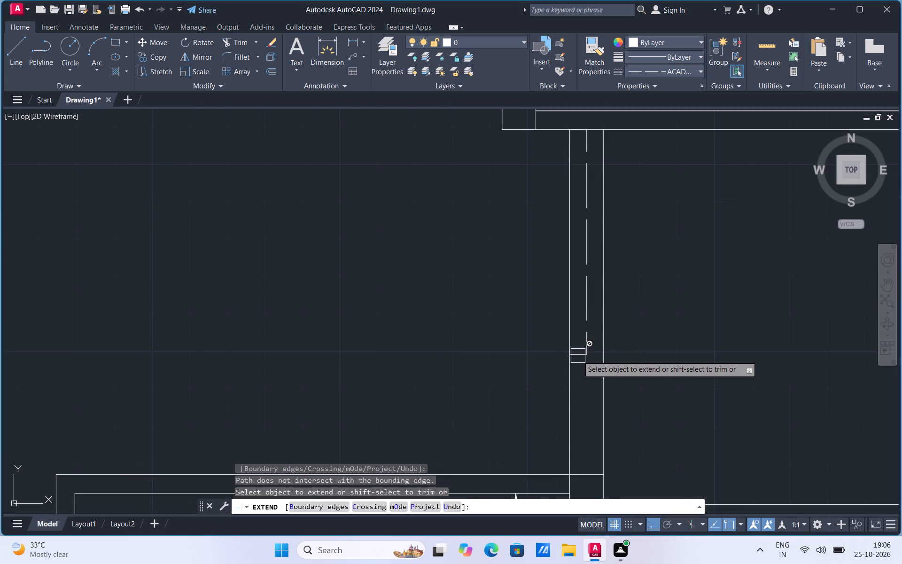
{"action": "scroll", "coordinate": [578, 356], "scroll_direction": "down", "scroll_amount": 1}
{"action": "scroll", "coordinate": [578, 356], "scroll_direction": "up", "scroll_amount": 3}
{"action": "left_click", "coordinate": [578, 356]}
{"action": "scroll", "coordinate": [508, 365], "scroll_direction": "down", "scroll_amount": 2}
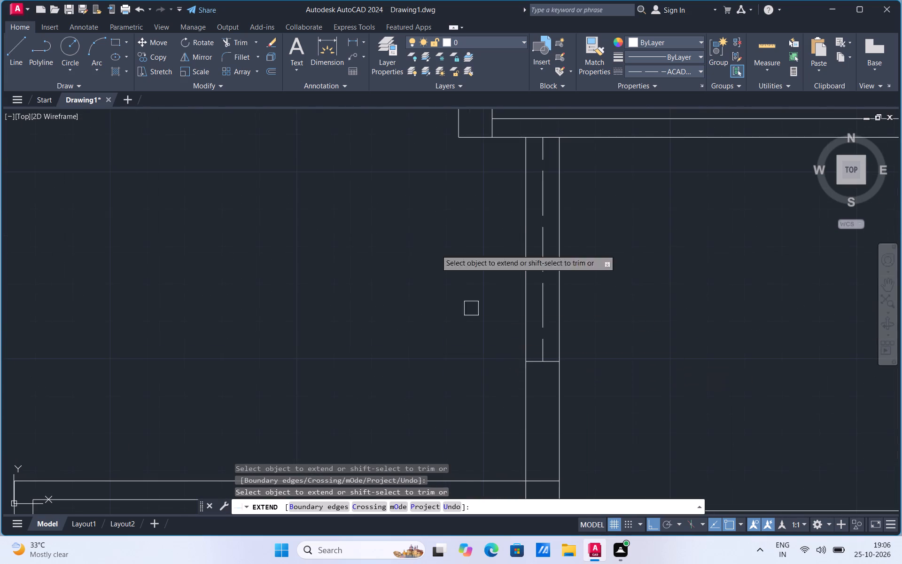
Trim away both extended wall lines and the dashed line between the short horizontal line and the 13' by 12' room's south wall.
{"action": "left_click", "coordinate": [240, 42]}
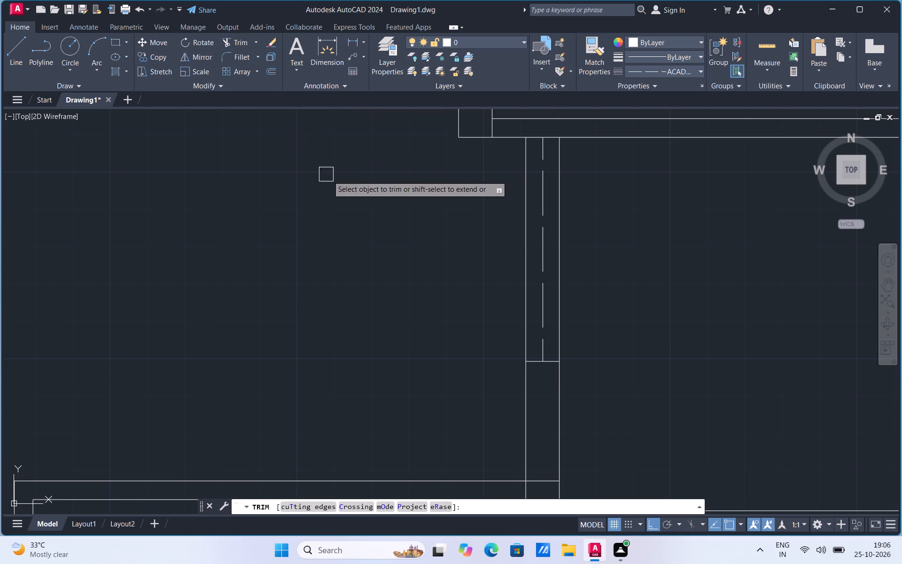
{"action": "left_click_drag", "start_coordinate": [333, 177], "coordinate": [673, 252]}
{"action": "scroll", "coordinate": [474, 184], "scroll_direction": "down", "scroll_amount": 4}
{"action": "scroll", "coordinate": [492, 241], "scroll_direction": "up", "scroll_amount": 3}
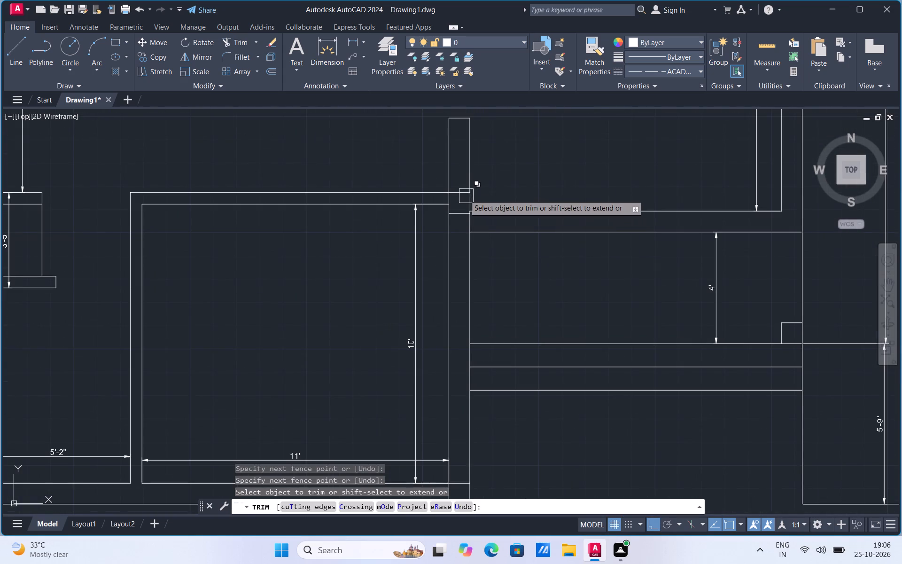
{"action": "scroll", "coordinate": [453, 193], "scroll_direction": "up", "scroll_amount": 3}
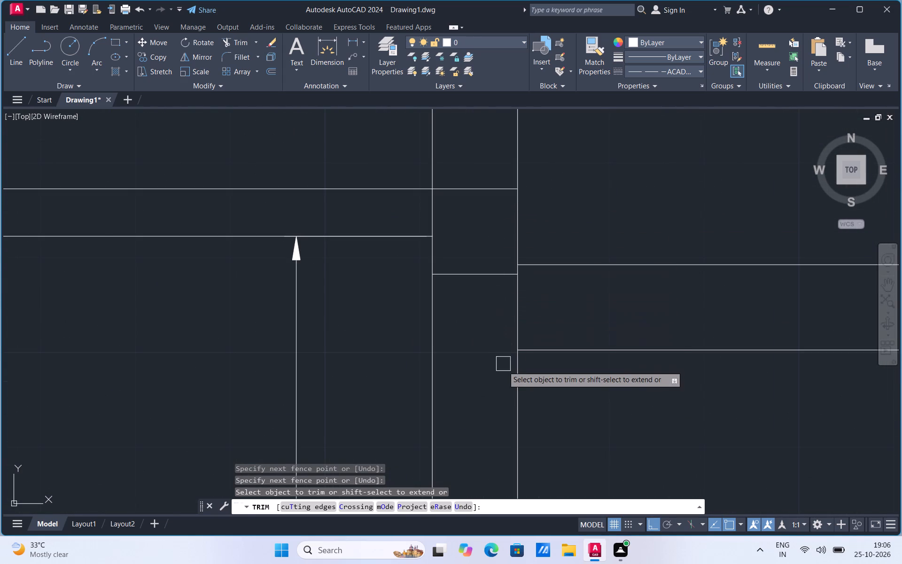
{"action": "scroll", "coordinate": [505, 385], "scroll_direction": "down", "scroll_amount": 2}
{"action": "scroll", "coordinate": [582, 272], "scroll_direction": "down", "scroll_amount": 2}
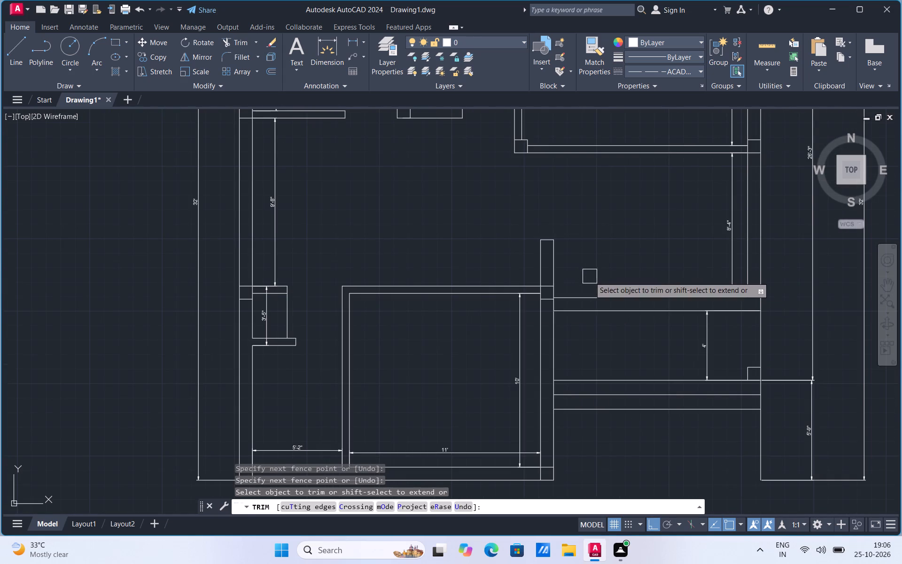
{"action": "key", "text": "Escape"}
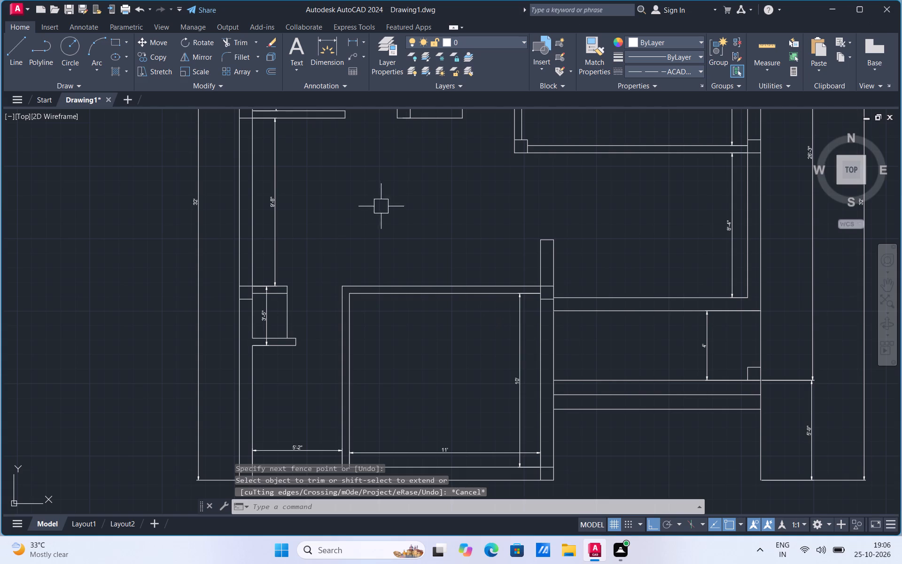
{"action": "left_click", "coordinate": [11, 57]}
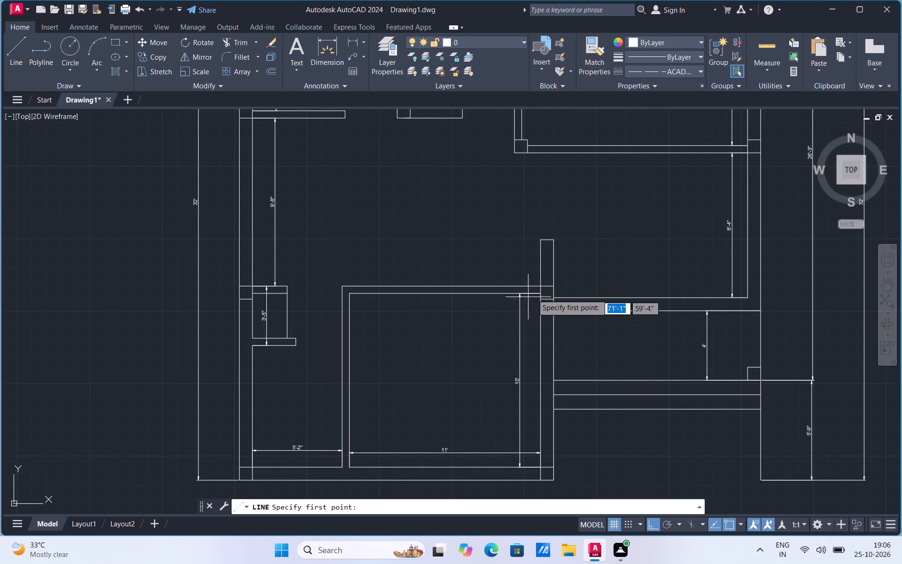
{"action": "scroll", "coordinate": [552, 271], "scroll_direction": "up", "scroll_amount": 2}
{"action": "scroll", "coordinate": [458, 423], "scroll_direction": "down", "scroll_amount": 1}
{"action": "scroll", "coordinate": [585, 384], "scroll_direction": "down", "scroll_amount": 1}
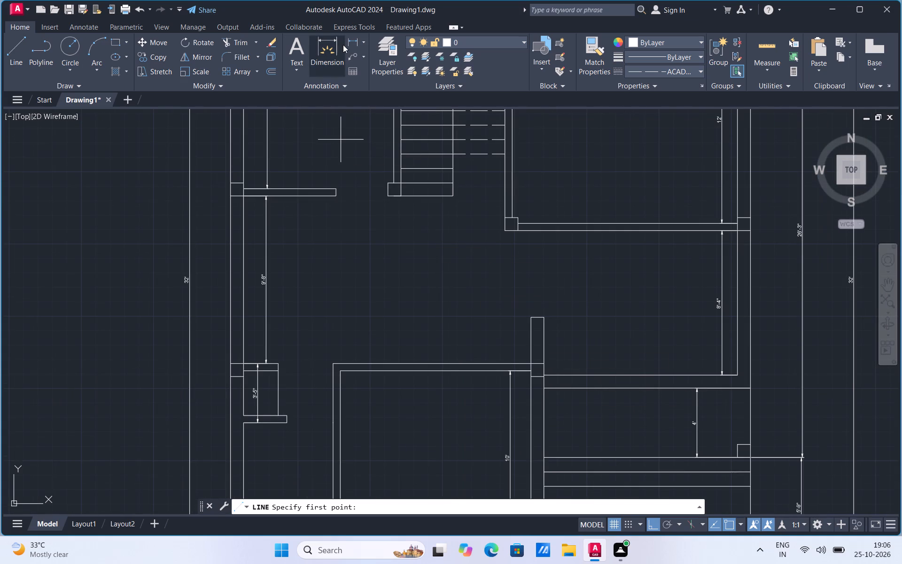
Add a linear dimension from the outer west wall's inner face to the 11' by 10' room's east wall, just north of that room.
{"action": "left_click", "coordinate": [354, 41]}
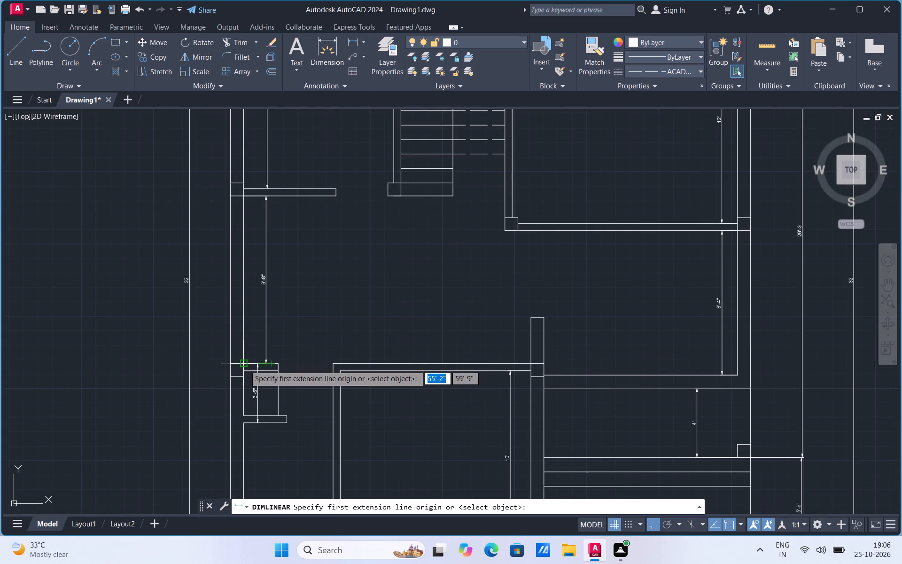
{"action": "left_click", "coordinate": [245, 365]}
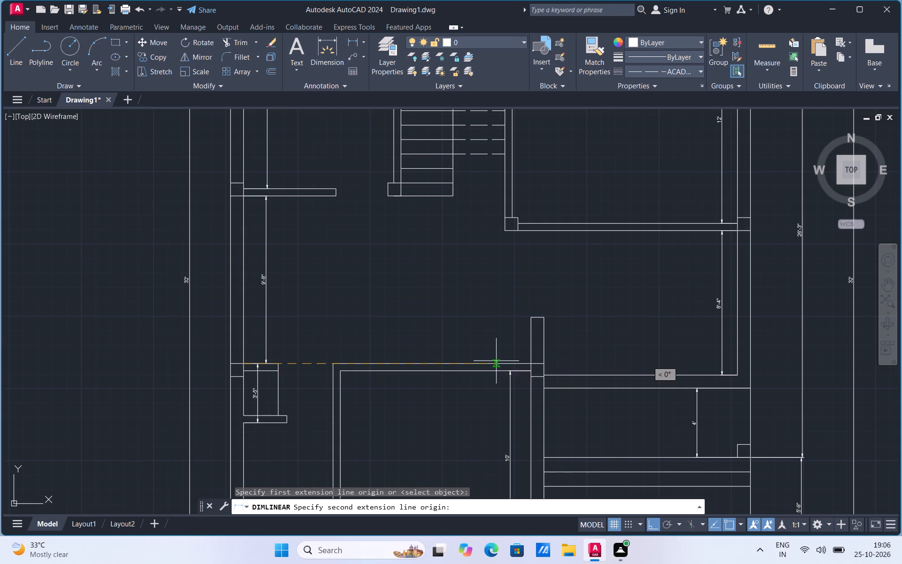
{"action": "left_click", "coordinate": [534, 363]}
{"action": "left_click", "coordinate": [534, 349]}
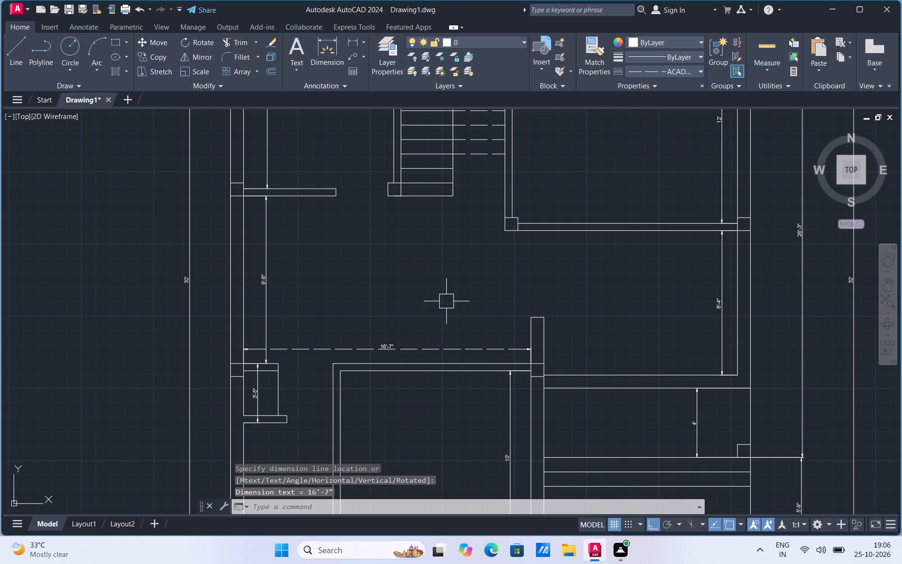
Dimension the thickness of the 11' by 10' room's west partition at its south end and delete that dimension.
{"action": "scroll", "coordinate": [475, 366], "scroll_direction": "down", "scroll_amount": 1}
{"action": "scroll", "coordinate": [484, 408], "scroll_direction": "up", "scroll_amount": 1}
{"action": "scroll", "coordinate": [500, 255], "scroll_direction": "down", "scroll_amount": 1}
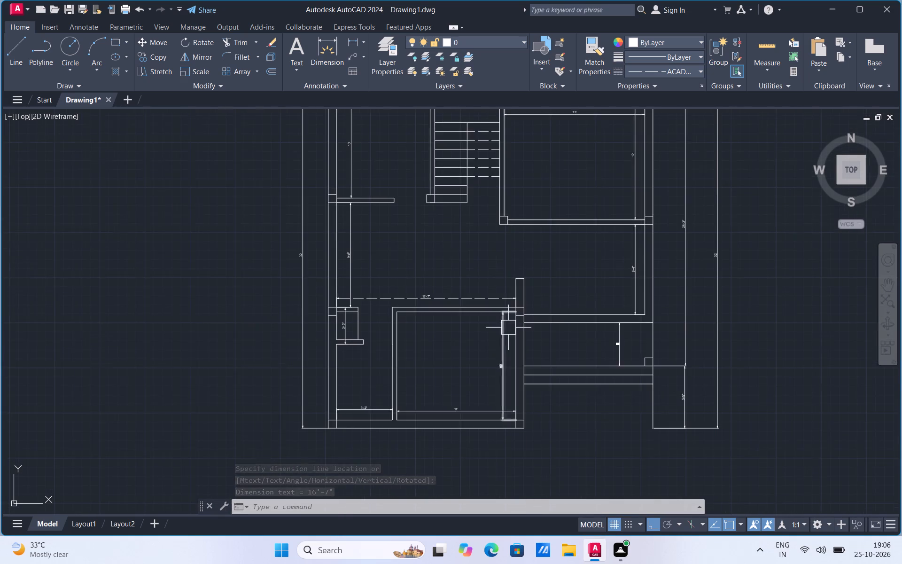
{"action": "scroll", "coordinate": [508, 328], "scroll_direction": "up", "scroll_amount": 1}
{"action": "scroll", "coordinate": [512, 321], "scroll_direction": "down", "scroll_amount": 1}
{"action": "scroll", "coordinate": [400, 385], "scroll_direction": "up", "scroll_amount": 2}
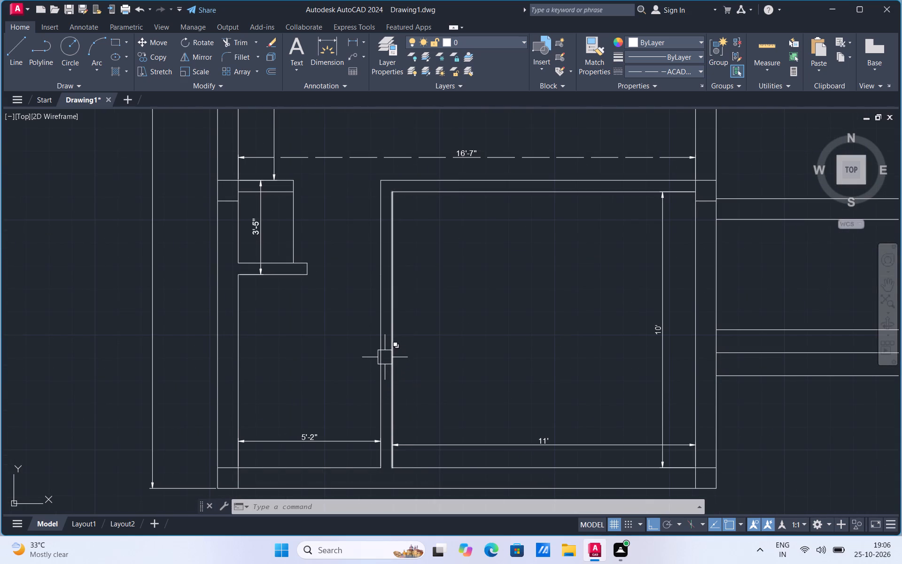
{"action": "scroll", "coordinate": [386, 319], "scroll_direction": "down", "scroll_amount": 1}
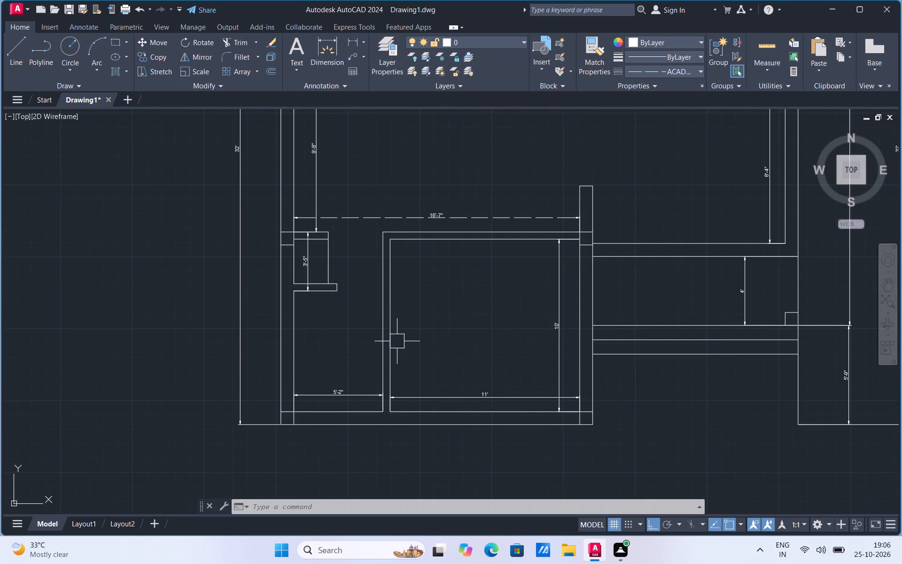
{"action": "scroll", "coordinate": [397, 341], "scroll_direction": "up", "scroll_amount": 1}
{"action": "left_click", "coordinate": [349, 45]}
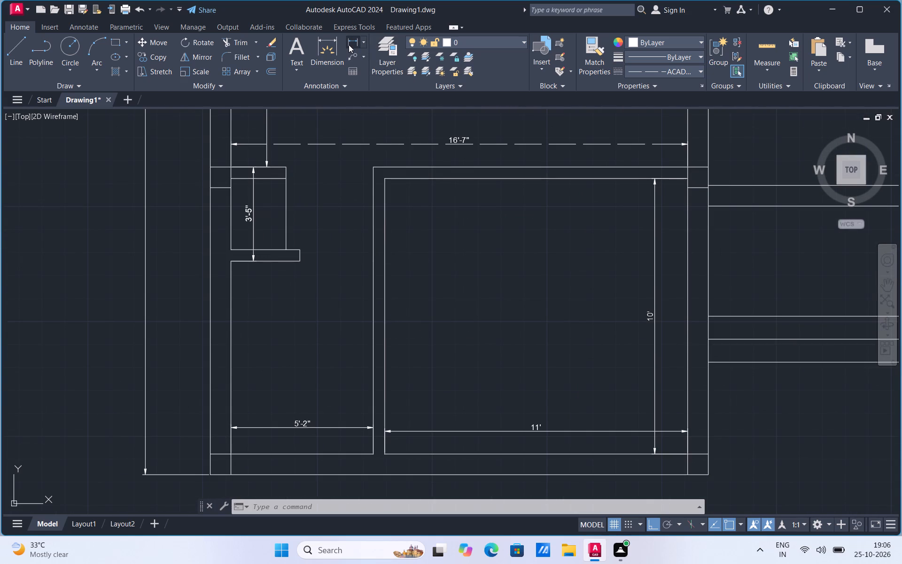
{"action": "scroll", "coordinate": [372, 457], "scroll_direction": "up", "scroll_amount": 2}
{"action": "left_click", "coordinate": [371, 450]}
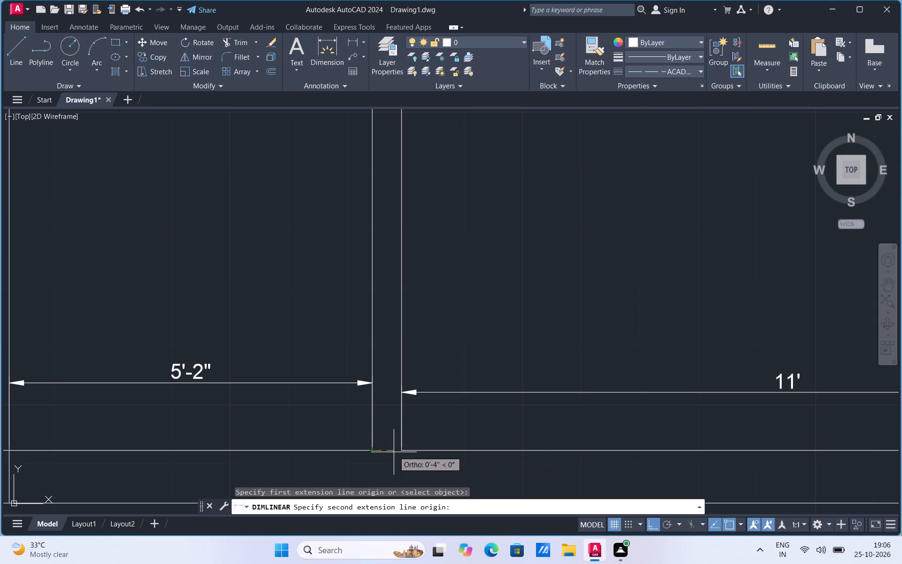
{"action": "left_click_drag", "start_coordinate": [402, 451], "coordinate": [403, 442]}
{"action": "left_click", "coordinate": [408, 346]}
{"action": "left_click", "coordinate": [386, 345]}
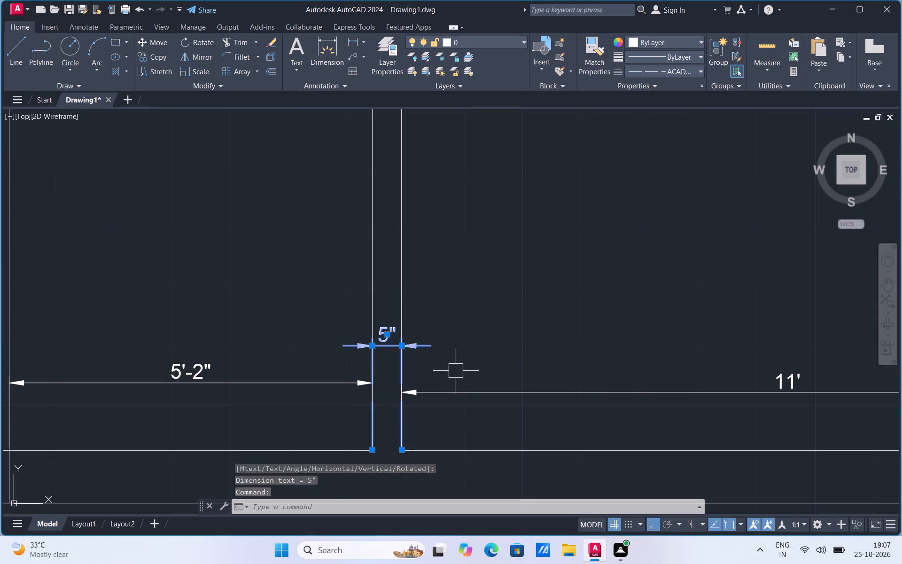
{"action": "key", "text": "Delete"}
Add a horizontal linear dimension from the wall stub north of the 11' by 10' room to the outer east wall's inner face.
{"action": "scroll", "coordinate": [437, 382], "scroll_direction": "down", "scroll_amount": 3}
{"action": "scroll", "coordinate": [462, 324], "scroll_direction": "down", "scroll_amount": 1}
{"action": "scroll", "coordinate": [516, 204], "scroll_direction": "up", "scroll_amount": 2}
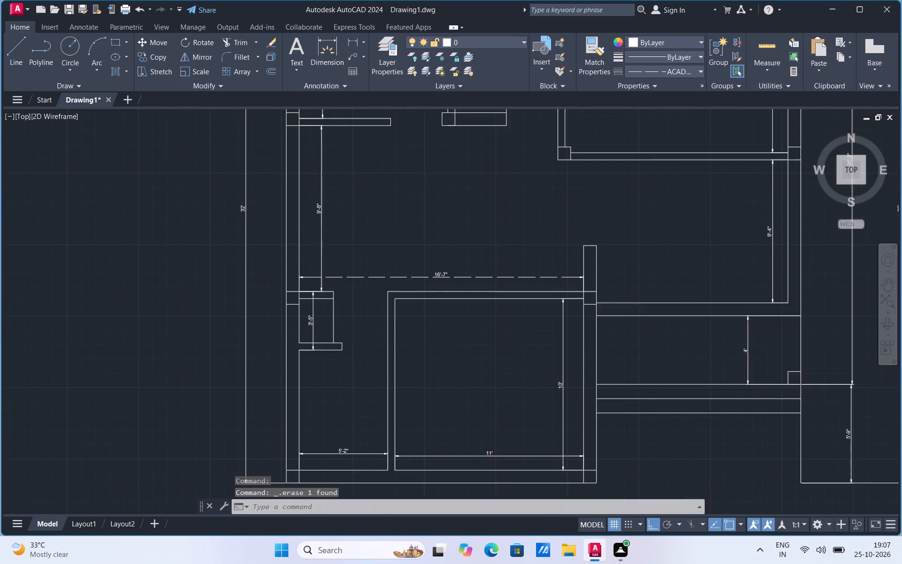
{"action": "scroll", "coordinate": [390, 275], "scroll_direction": "down", "scroll_amount": 2}
{"action": "scroll", "coordinate": [550, 271], "scroll_direction": "up", "scroll_amount": 1}
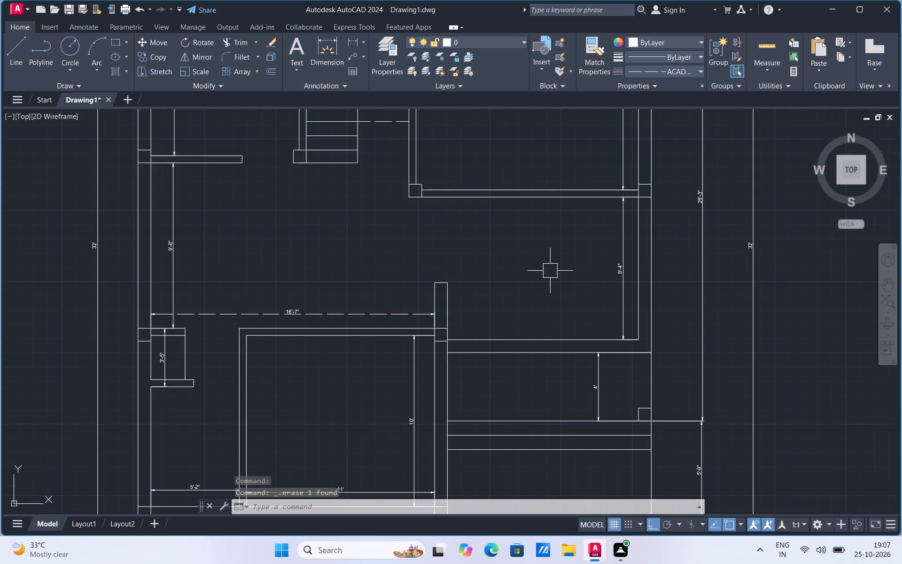
{"action": "left_click", "coordinate": [358, 45]}
{"action": "left_click", "coordinate": [446, 284]}
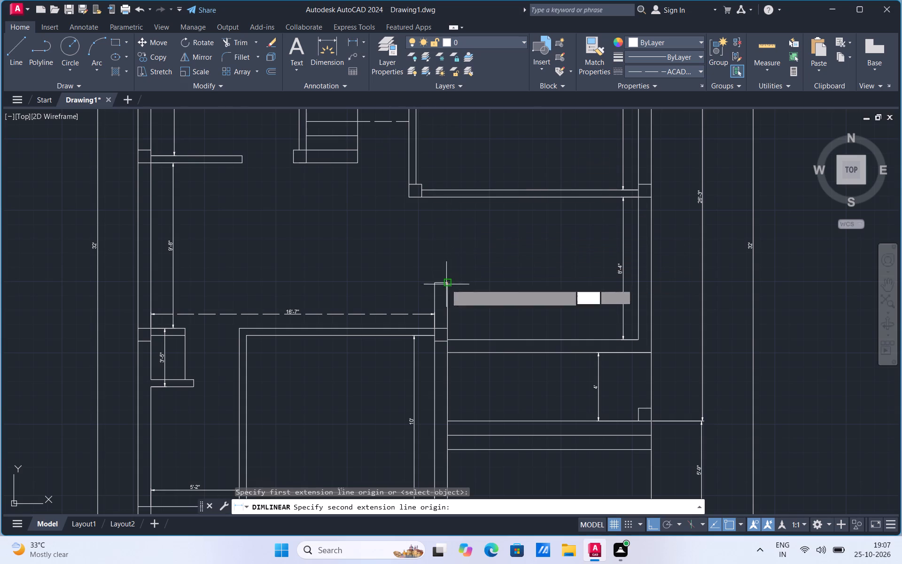
{"action": "left_click", "coordinate": [638, 287]}
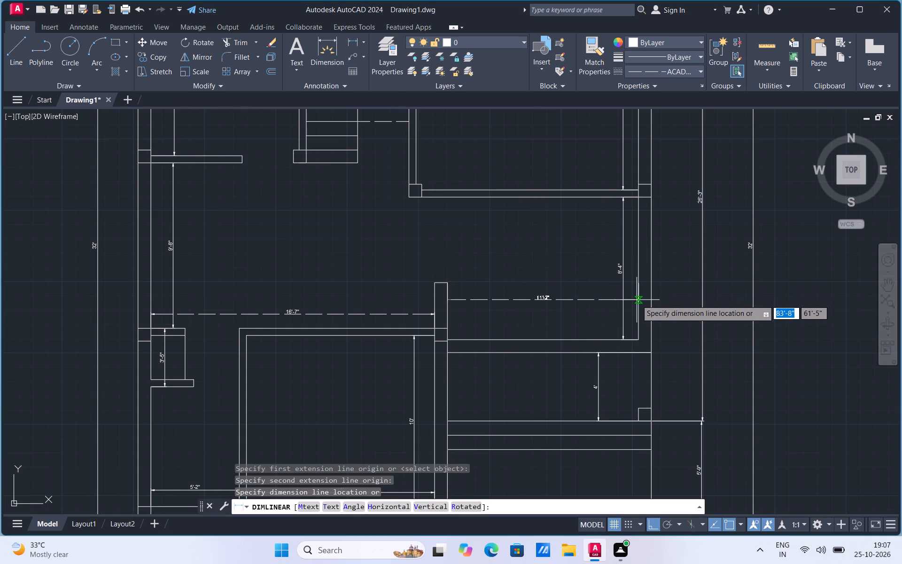
{"action": "left_click", "coordinate": [637, 300]}
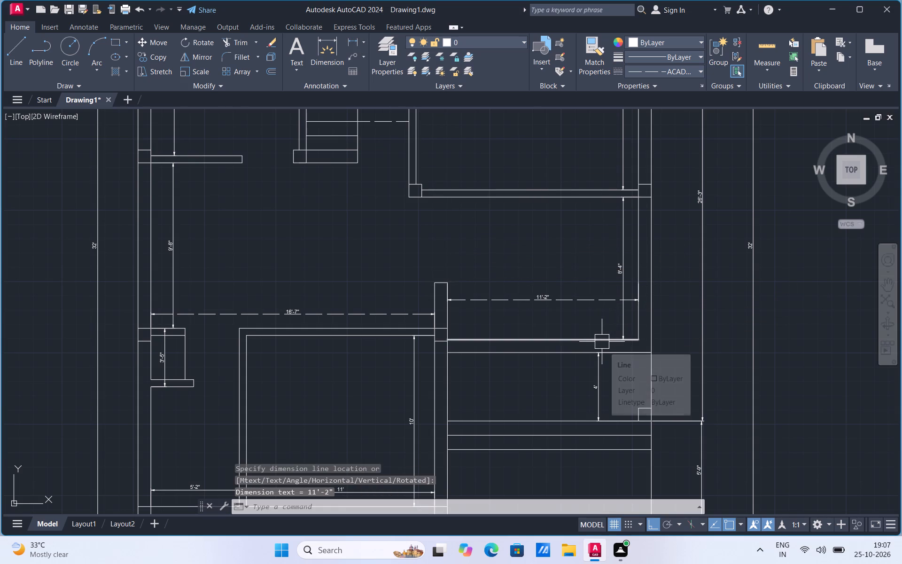
Move the 11' by 10' room's east wall, with its column lines, stub and vertical dimension, 1" east.
{"action": "scroll", "coordinate": [558, 320], "scroll_direction": "up", "scroll_amount": 2}
{"action": "scroll", "coordinate": [546, 319], "scroll_direction": "down", "scroll_amount": 1}
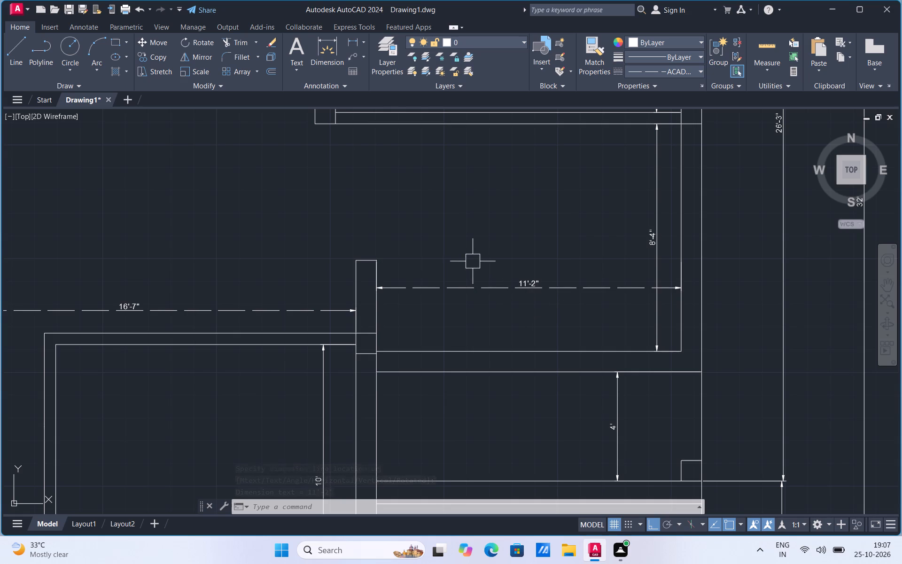
{"action": "scroll", "coordinate": [463, 239], "scroll_direction": "down", "scroll_amount": 1}
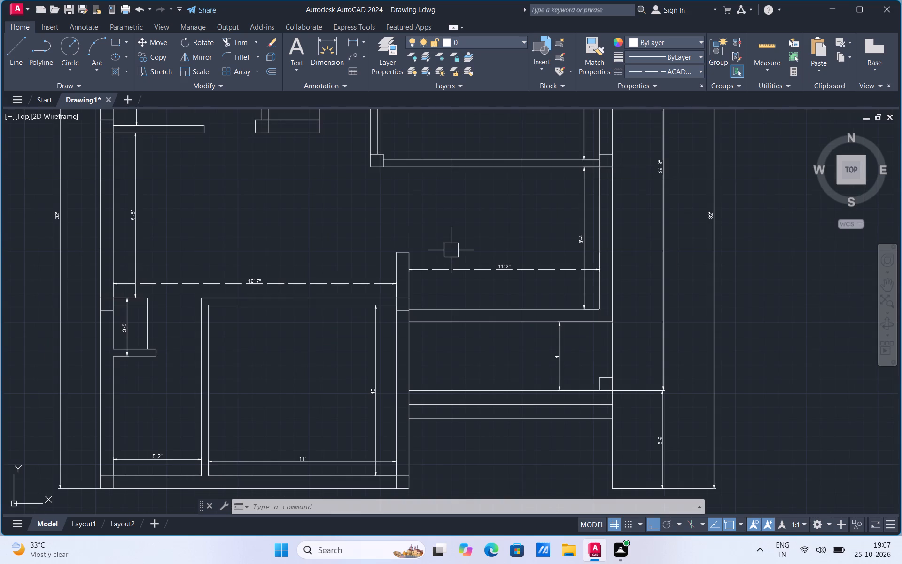
{"action": "scroll", "coordinate": [471, 216], "scroll_direction": "down", "scroll_amount": 1}
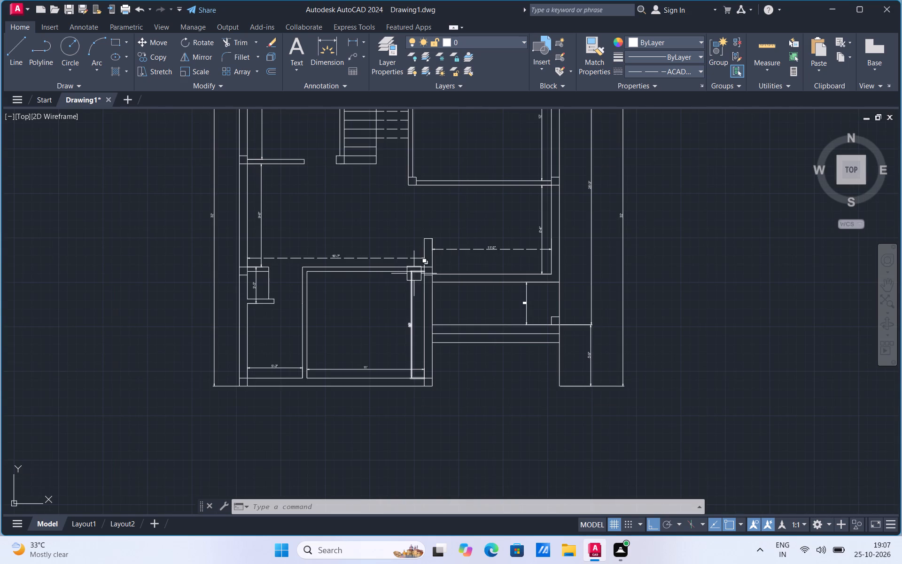
{"action": "scroll", "coordinate": [414, 274], "scroll_direction": "up", "scroll_amount": 1}
{"action": "left_click", "coordinate": [392, 188]}
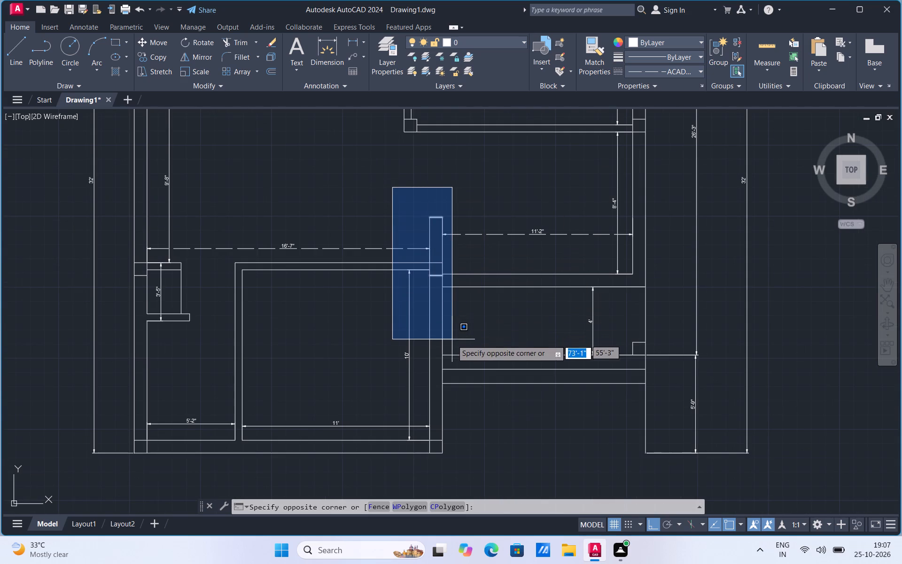
{"action": "left_click", "coordinate": [456, 467]}
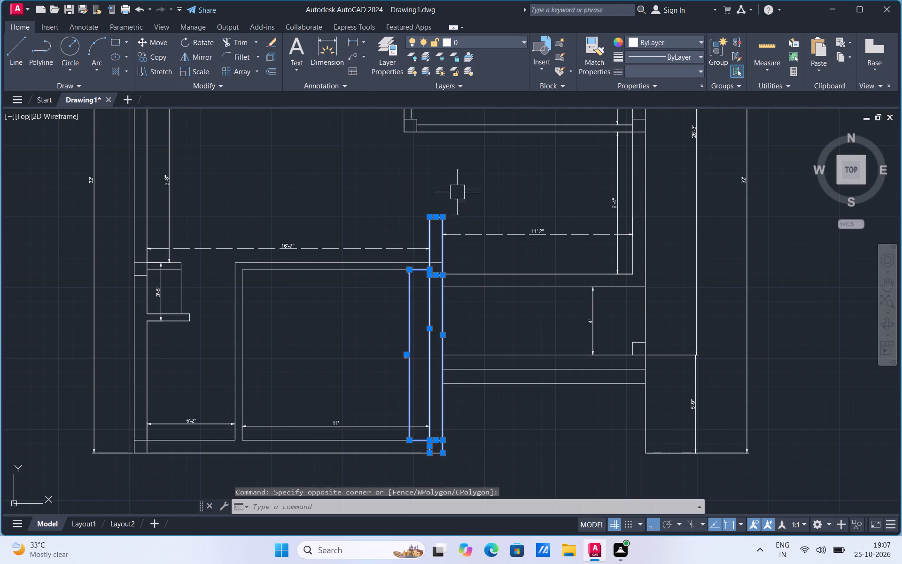
{"action": "scroll", "coordinate": [457, 191], "scroll_direction": "up", "scroll_amount": 2}
{"action": "right_click", "coordinate": [457, 191]}
{"action": "left_click", "coordinate": [490, 277]}
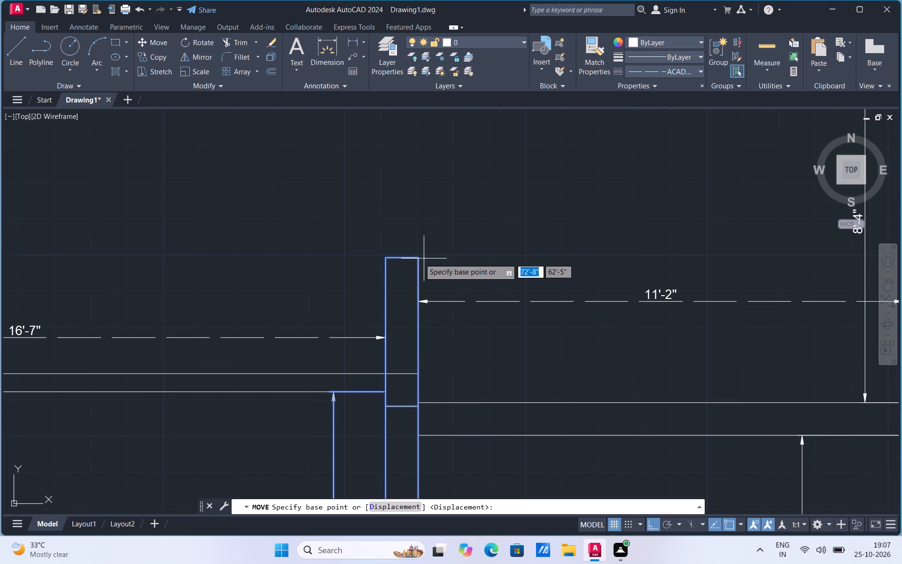
{"action": "left_click", "coordinate": [420, 258]}
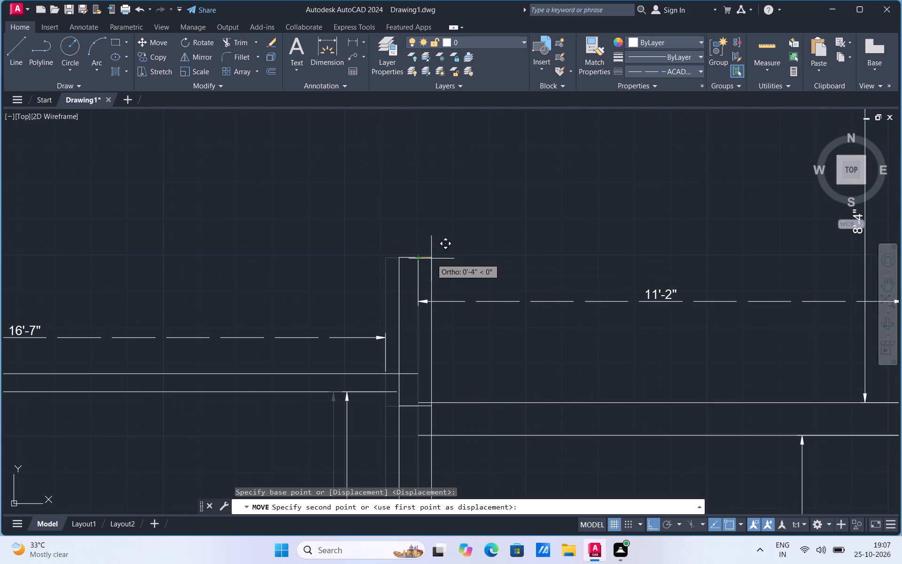
{"action": "key", "text": "1"}
{"action": "key", "text": "Return"}
Move the east line of the partition between the 5'-2" wide space and the 10' deep room 1" east.
{"action": "scroll", "coordinate": [463, 280], "scroll_direction": "down", "scroll_amount": 1}
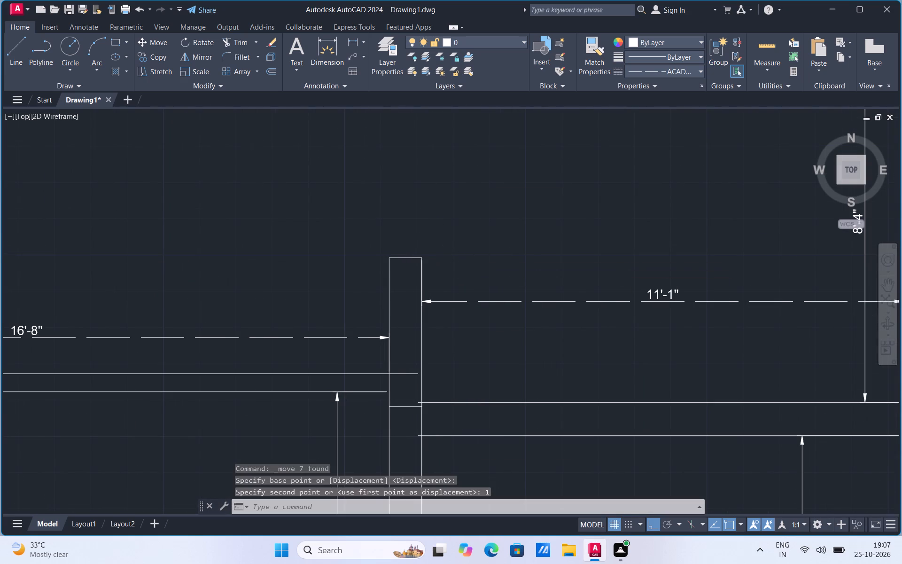
{"action": "scroll", "coordinate": [463, 280], "scroll_direction": "down", "scroll_amount": 1}
{"action": "scroll", "coordinate": [499, 290], "scroll_direction": "down", "scroll_amount": 2}
{"action": "scroll", "coordinate": [359, 373], "scroll_direction": "up", "scroll_amount": 2}
{"action": "scroll", "coordinate": [439, 355], "scroll_direction": "up", "scroll_amount": 2}
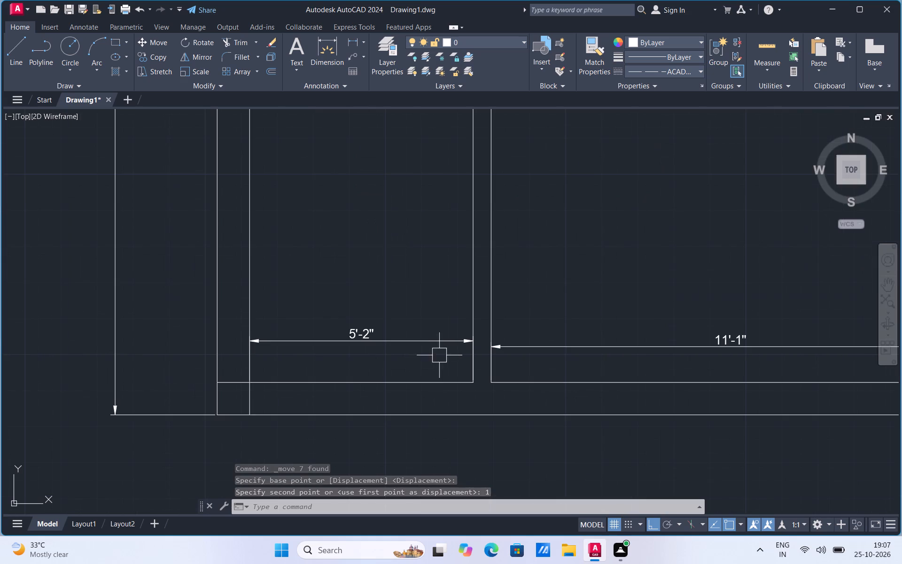
{"action": "scroll", "coordinate": [355, 426], "scroll_direction": "down", "scroll_amount": 1}
{"action": "left_click", "coordinate": [443, 329]}
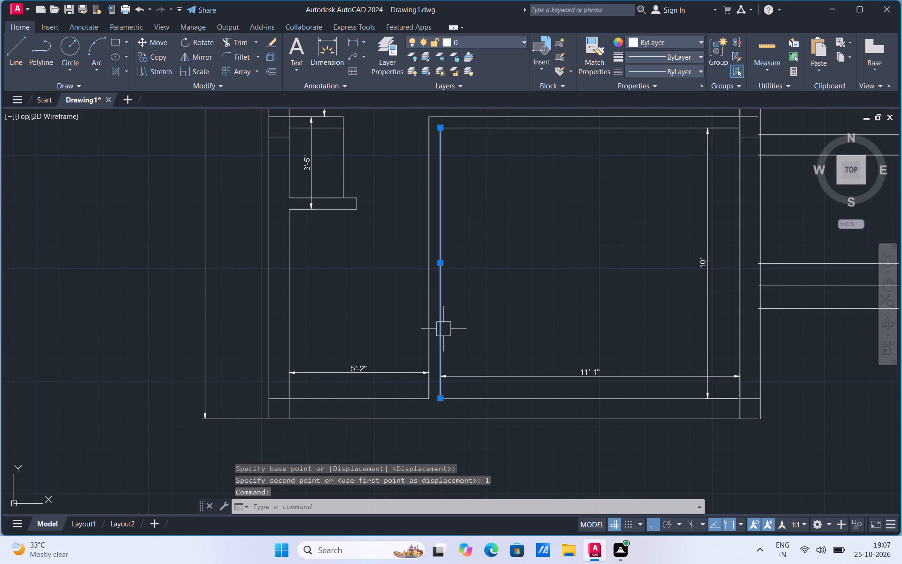
{"action": "right_click", "coordinate": [443, 329]}
{"action": "left_click", "coordinate": [472, 132]}
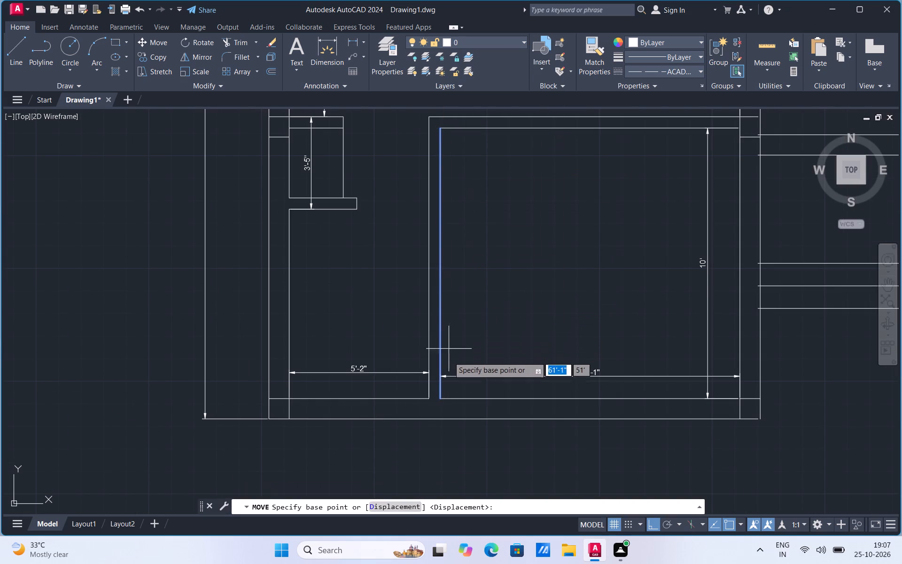
{"action": "left_click", "coordinate": [439, 397]}
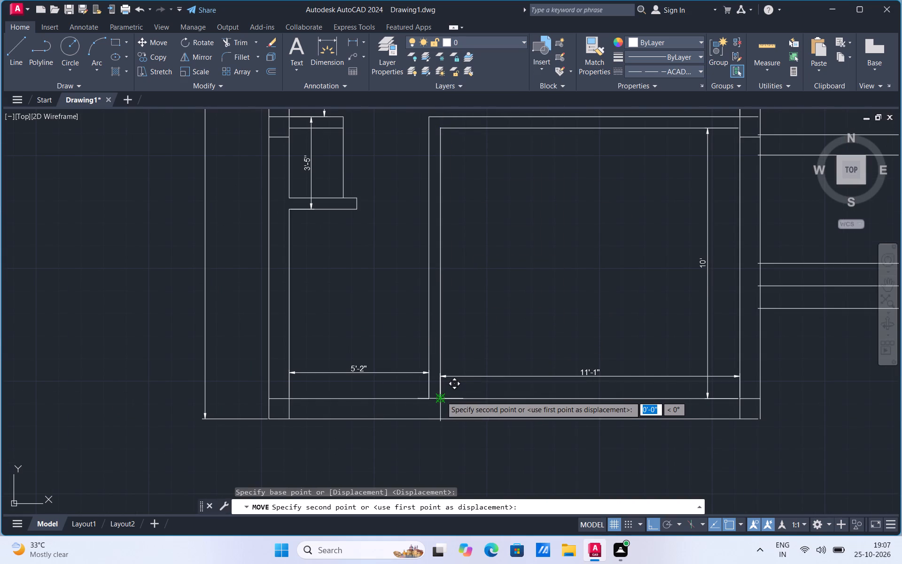
{"action": "scroll", "coordinate": [441, 396], "scroll_direction": "up", "scroll_amount": 2}
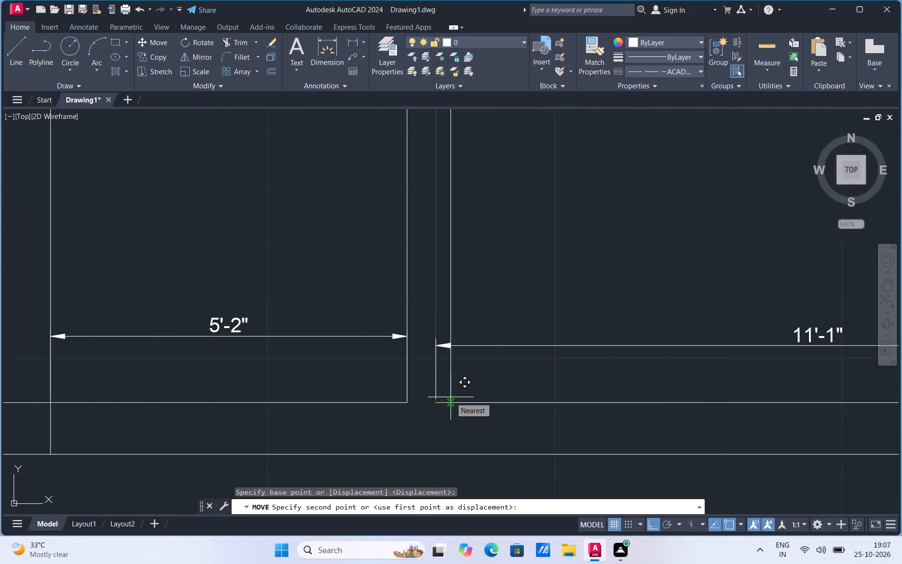
{"action": "key", "text": "1"}
{"action": "key", "text": "Return"}
Delete the 11'-1" horizontal dimension inside the room east of the 5'-2" wide space.
{"action": "left_click", "coordinate": [501, 346]}
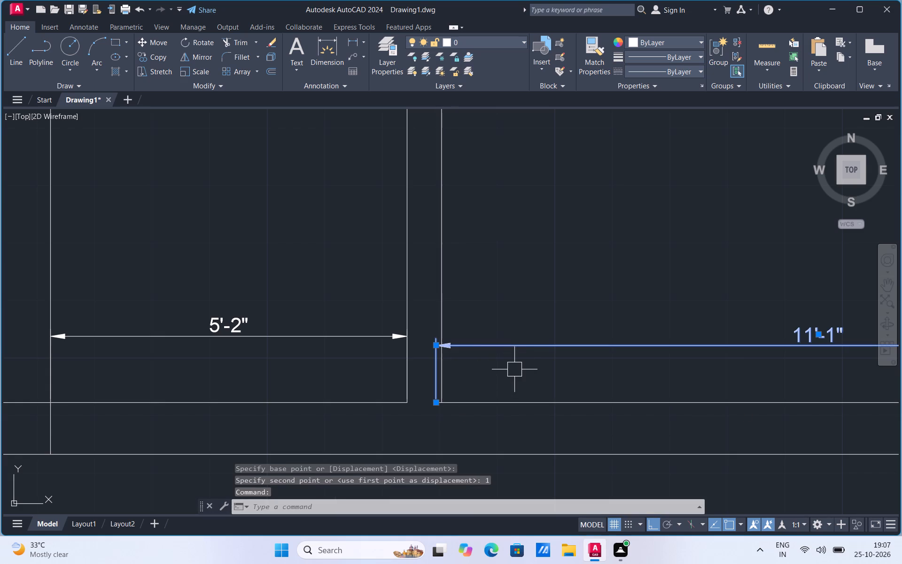
{"action": "key", "text": "Delete"}
Trim the overhanging ends of the room's south and north inner wall lines at the moved partition line.
{"action": "left_click", "coordinate": [233, 44]}
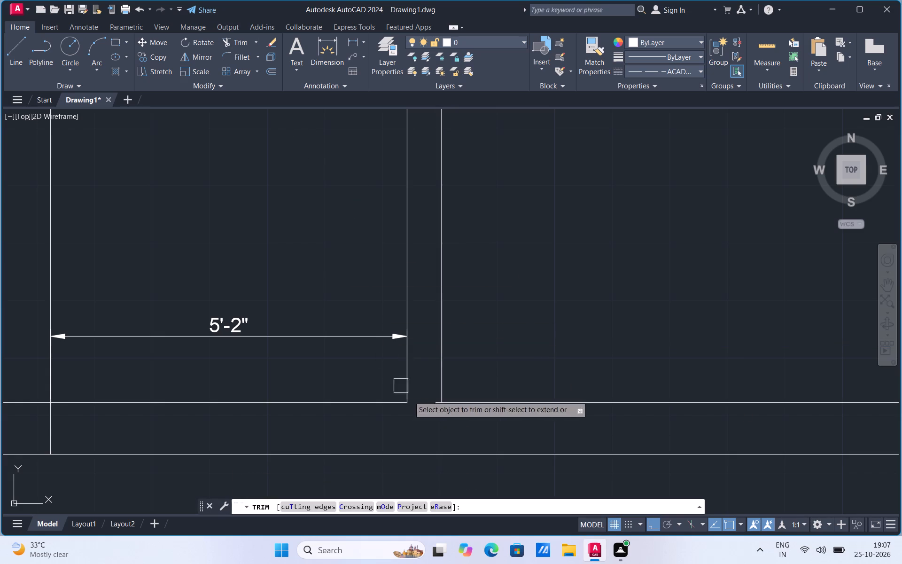
{"action": "scroll", "coordinate": [422, 416], "scroll_direction": "up", "scroll_amount": 2}
{"action": "left_click", "coordinate": [451, 391]}
{"action": "scroll", "coordinate": [421, 430], "scroll_direction": "down", "scroll_amount": 4}
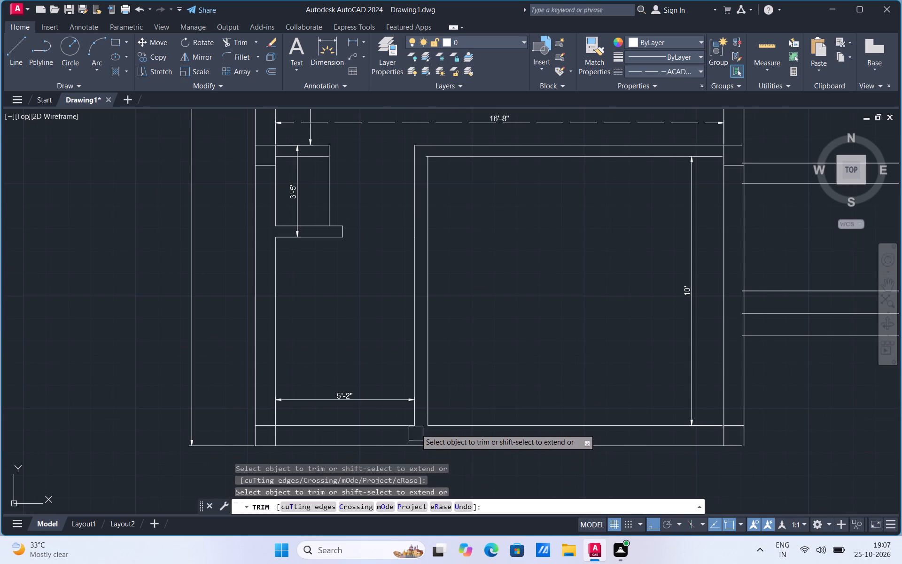
{"action": "scroll", "coordinate": [433, 138], "scroll_direction": "up", "scroll_amount": 2}
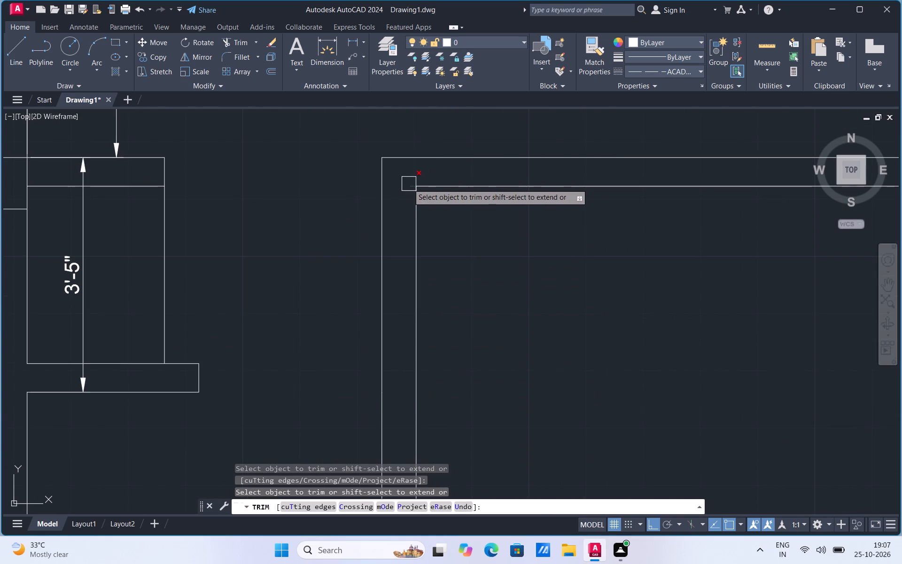
{"action": "left_click", "coordinate": [404, 183]}
{"action": "scroll", "coordinate": [465, 310], "scroll_direction": "down", "scroll_amount": 2}
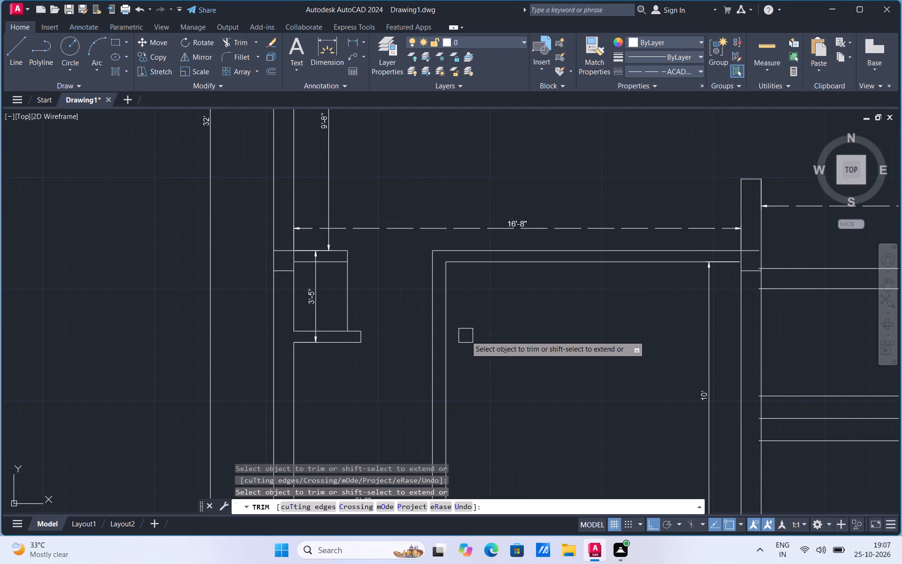
Remove the 16'-8" dimension and the horizontal dimension running from the wall stub to the outer east wall.
{"action": "scroll", "coordinate": [462, 336], "scroll_direction": "down", "scroll_amount": 1}
{"action": "left_click", "coordinate": [507, 263]}
{"action": "left_click", "coordinate": [685, 257]}
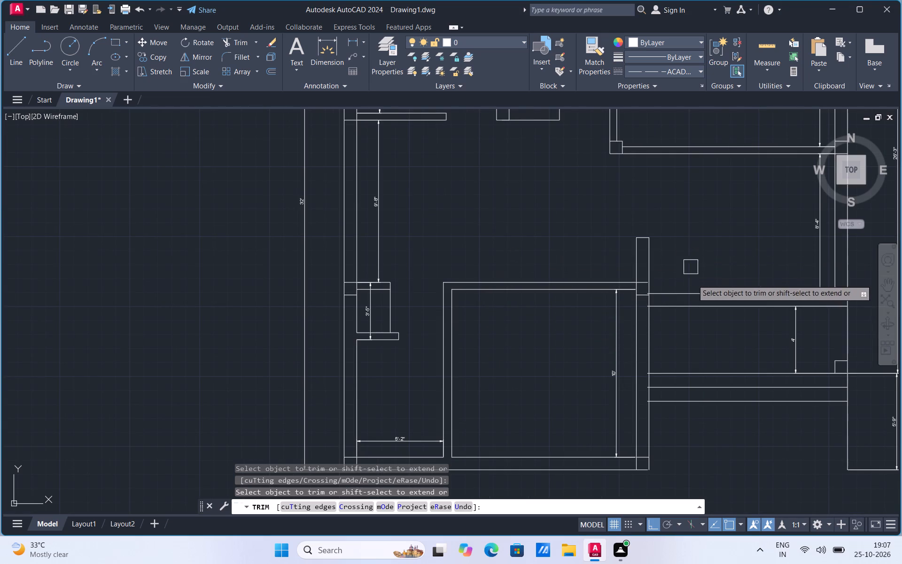
Trim the two wall lines north of the 4' passage back to the outer face of the room's east wall.
{"action": "scroll", "coordinate": [663, 290], "scroll_direction": "up", "scroll_amount": 2}
{"action": "scroll", "coordinate": [627, 301], "scroll_direction": "up", "scroll_amount": 2}
{"action": "left_click", "coordinate": [597, 304]}
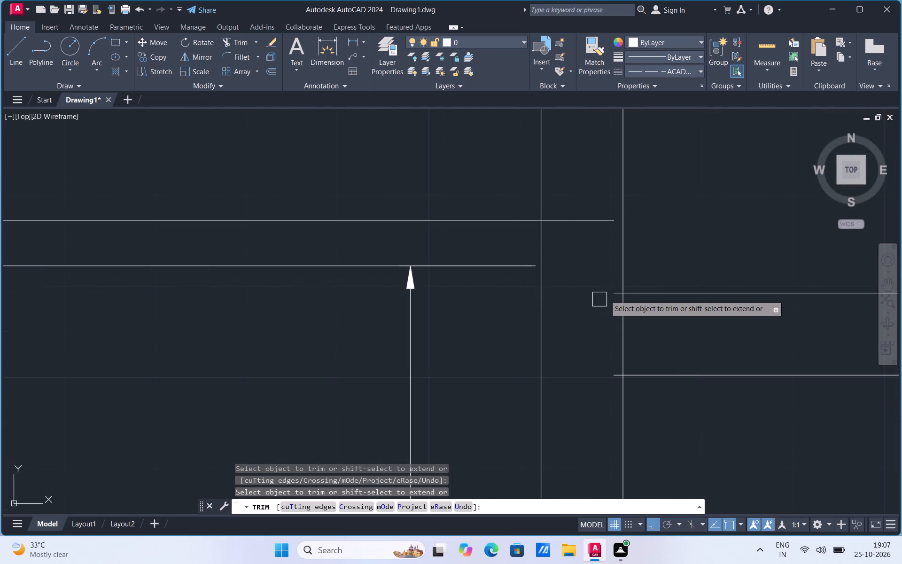
{"action": "left_click", "coordinate": [610, 293]}
{"action": "left_click", "coordinate": [611, 378]}
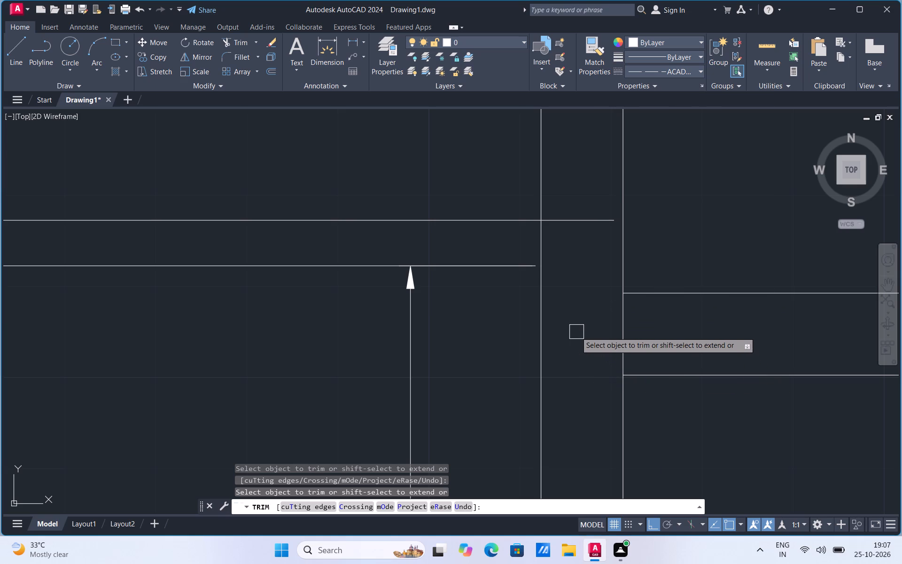
Extend the room's north wall lines to the east wall, the inner line to its inner face and the outer line to its outer face.
{"action": "key", "text": "Escape"}
{"action": "type", "text": "ex"}
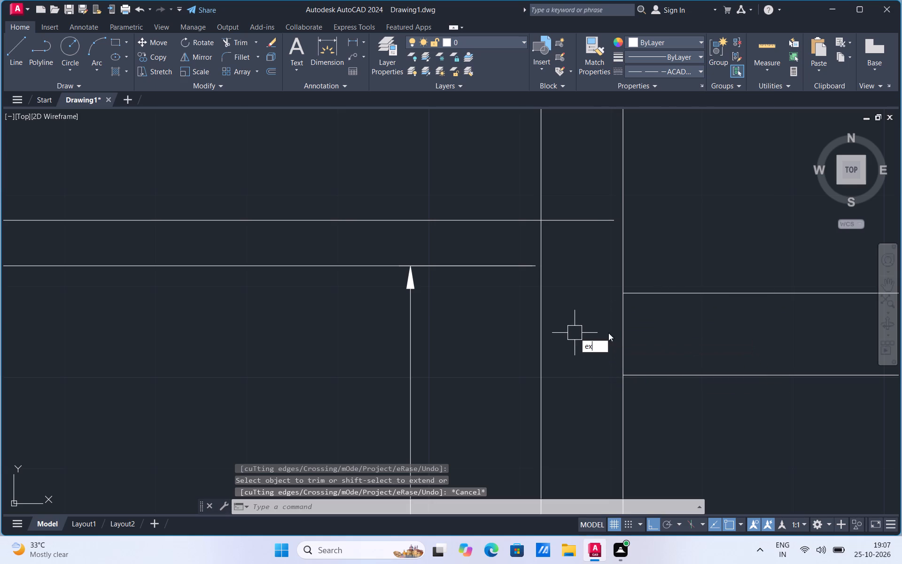
{"action": "left_click", "coordinate": [611, 355]}
{"action": "left_click", "coordinate": [325, 271]}
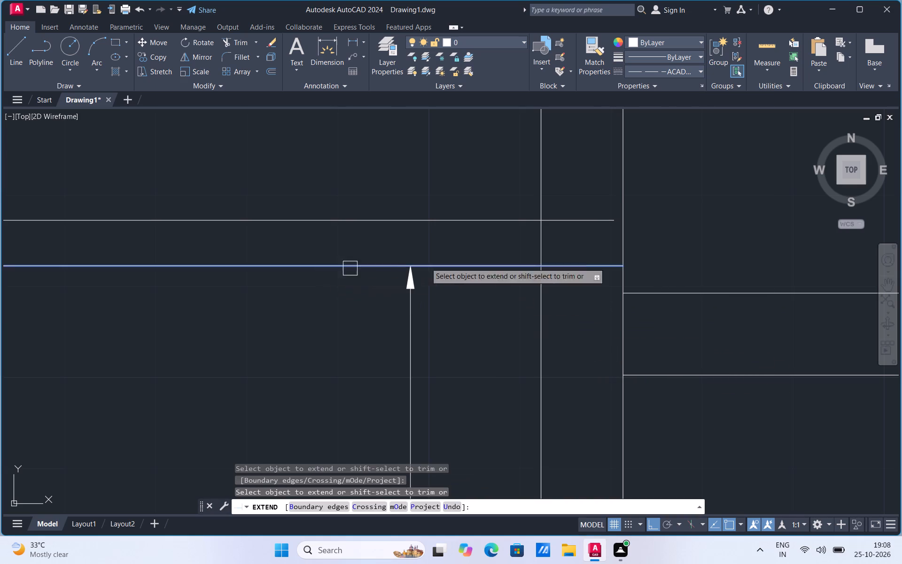
{"action": "left_click", "coordinate": [577, 227]}
Trim the three parallel lines along the south side of the 4' passage at the outer face of the room's east wall.
{"action": "scroll", "coordinate": [567, 341], "scroll_direction": "down", "scroll_amount": 3}
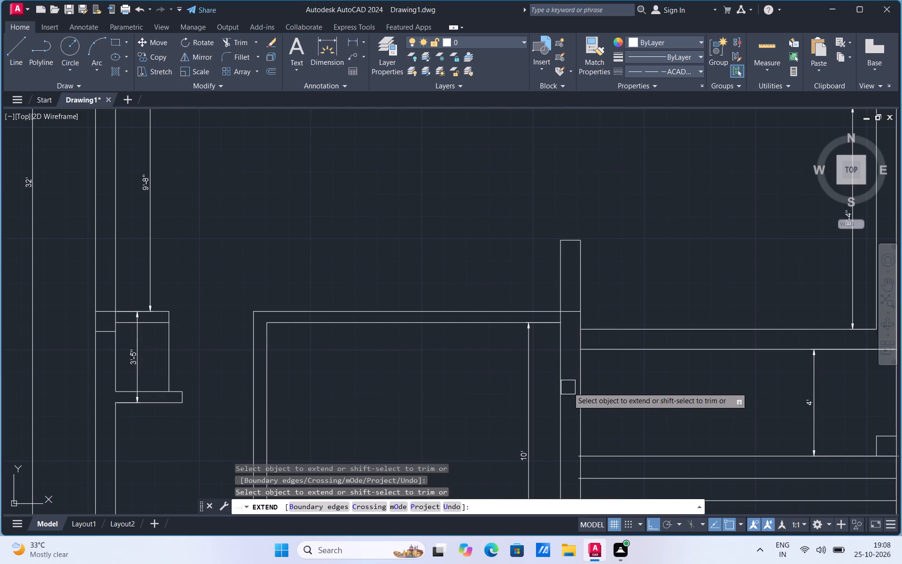
{"action": "scroll", "coordinate": [579, 240], "scroll_direction": "down", "scroll_amount": 2}
{"action": "scroll", "coordinate": [611, 366], "scroll_direction": "up", "scroll_amount": 1}
{"action": "scroll", "coordinate": [544, 312], "scroll_direction": "up", "scroll_amount": 2}
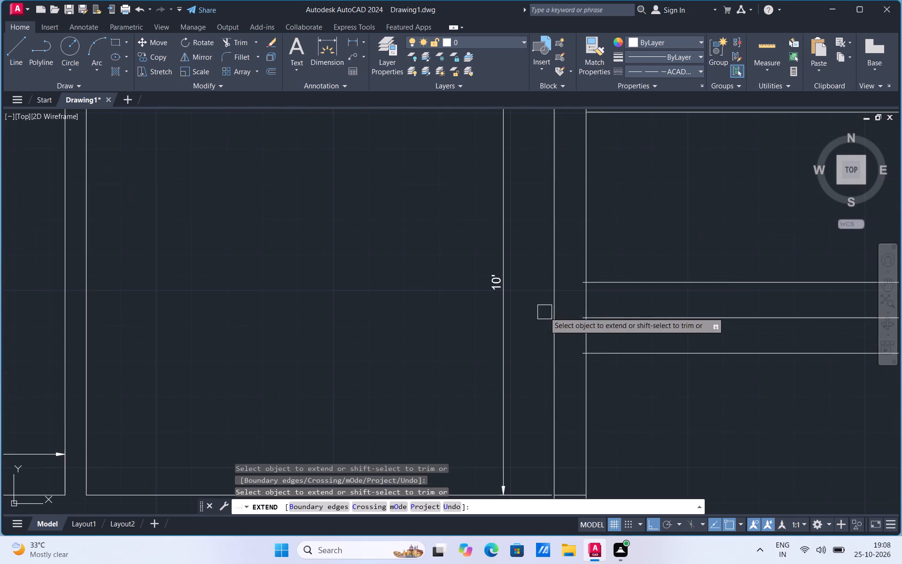
{"action": "left_click", "coordinate": [242, 45]}
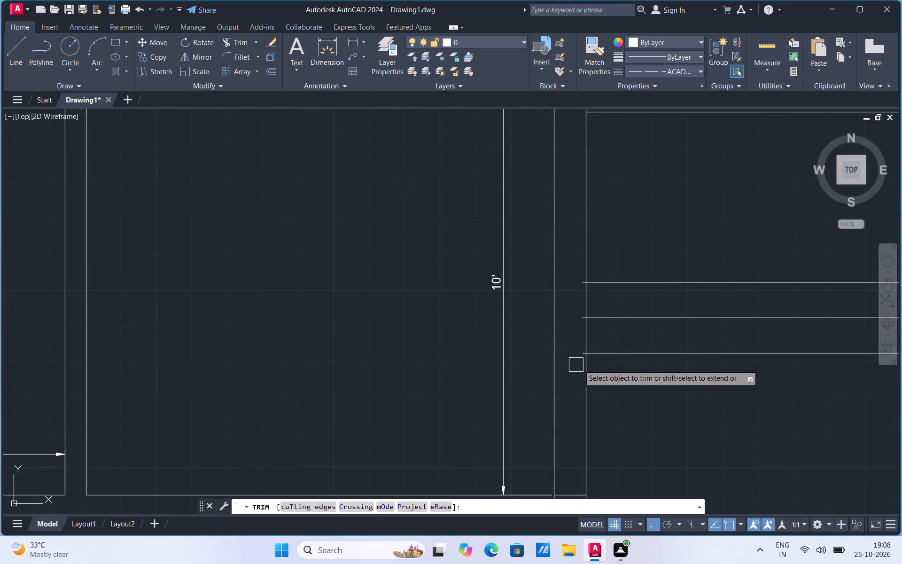
{"action": "scroll", "coordinate": [583, 364], "scroll_direction": "up", "scroll_amount": 2}
{"action": "left_click", "coordinate": [578, 340]}
{"action": "left_click", "coordinate": [576, 249]}
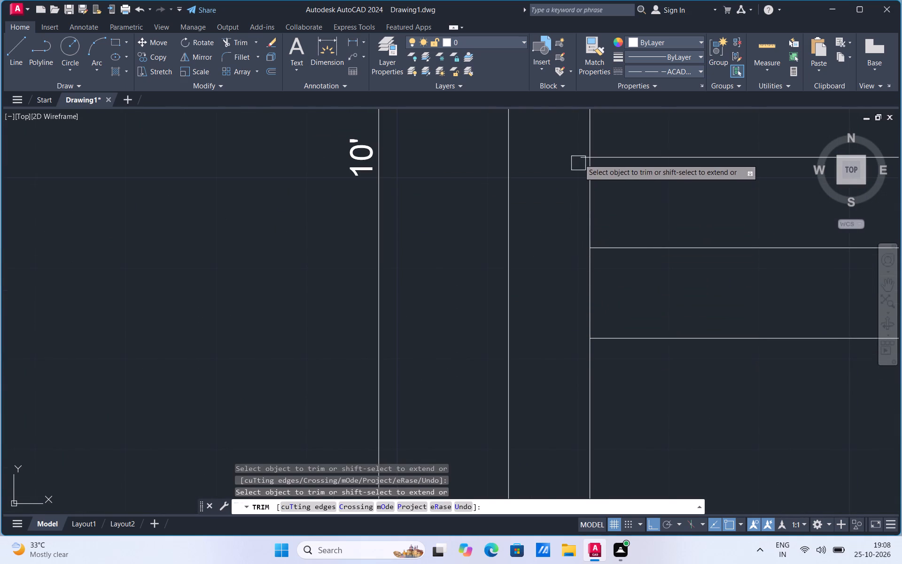
{"action": "left_click_drag", "start_coordinate": [579, 158], "coordinate": [579, 164]}
{"action": "scroll", "coordinate": [566, 261], "scroll_direction": "down", "scroll_amount": 5}
{"action": "scroll", "coordinate": [571, 326], "scroll_direction": "up", "scroll_amount": 2}
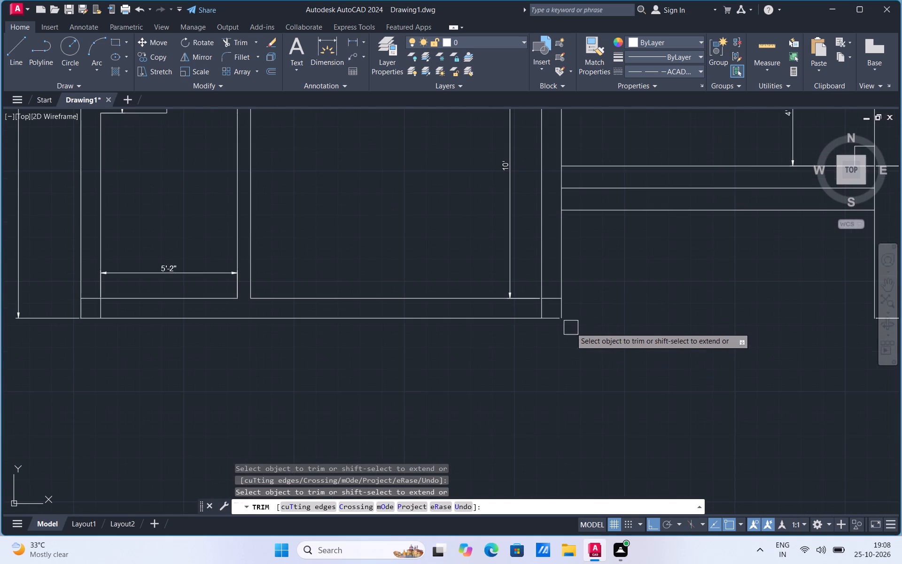
{"action": "scroll", "coordinate": [564, 327], "scroll_direction": "up", "scroll_amount": 1}
{"action": "key", "text": "Escape"}
Fillet the outer south wall line and the east wall's outer line into a square corner at the room's southeast.
{"action": "key", "text": "f"}
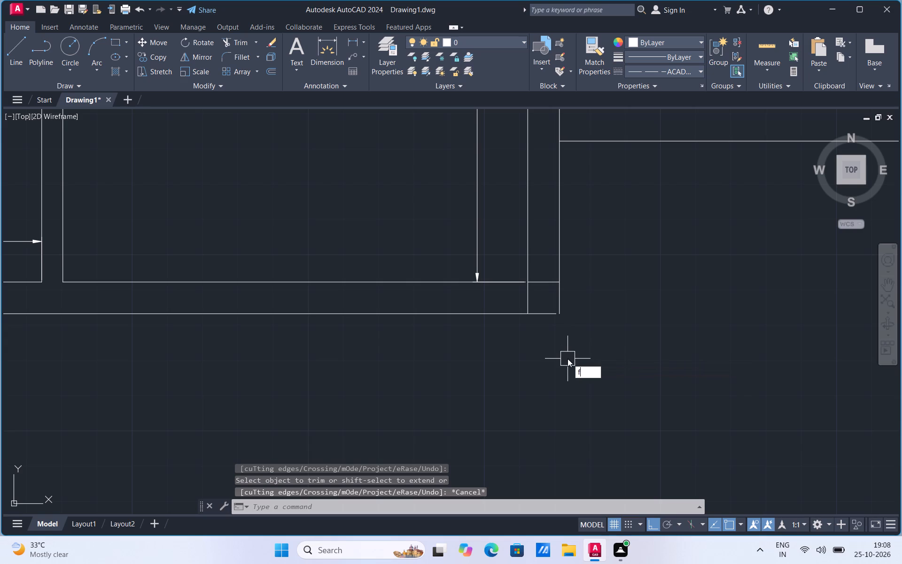
{"action": "key", "text": "Return"}
{"action": "left_click", "coordinate": [548, 315]}
{"action": "left_click", "coordinate": [557, 301]}
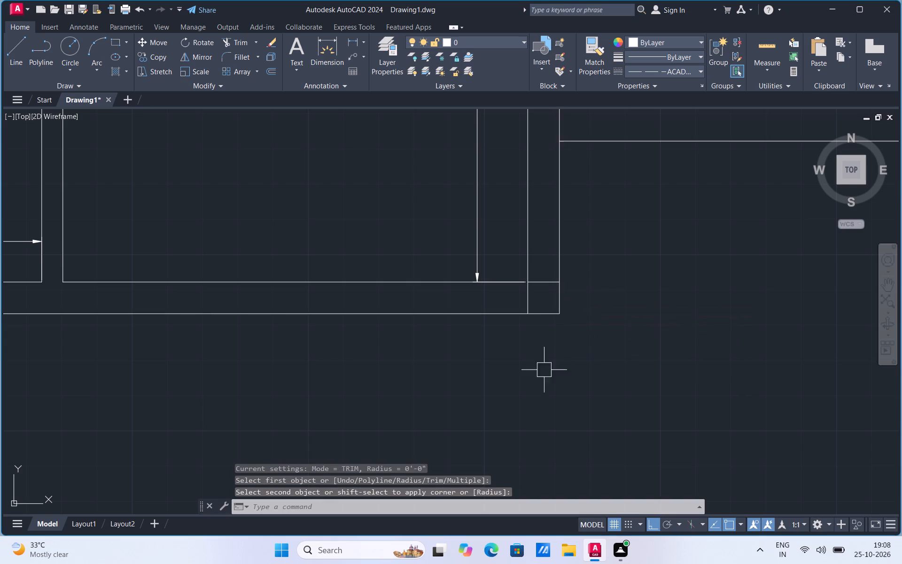
Delete the 10' vertical dimension beside the room's east wall.
{"action": "scroll", "coordinate": [535, 423], "scroll_direction": "down", "scroll_amount": 1}
{"action": "left_click", "coordinate": [498, 303]}
{"action": "key", "text": "Delete"}
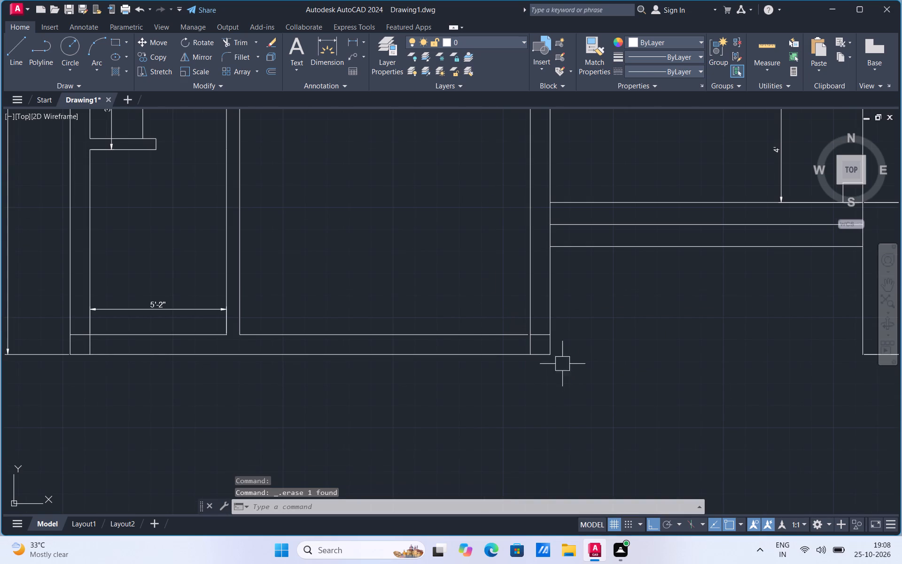
Erase the room's south inner wall line between the partition and the east wall.
{"action": "scroll", "coordinate": [503, 322], "scroll_direction": "up", "scroll_amount": 1}
{"action": "left_click", "coordinate": [497, 344]}
{"action": "key", "text": "Delete"}
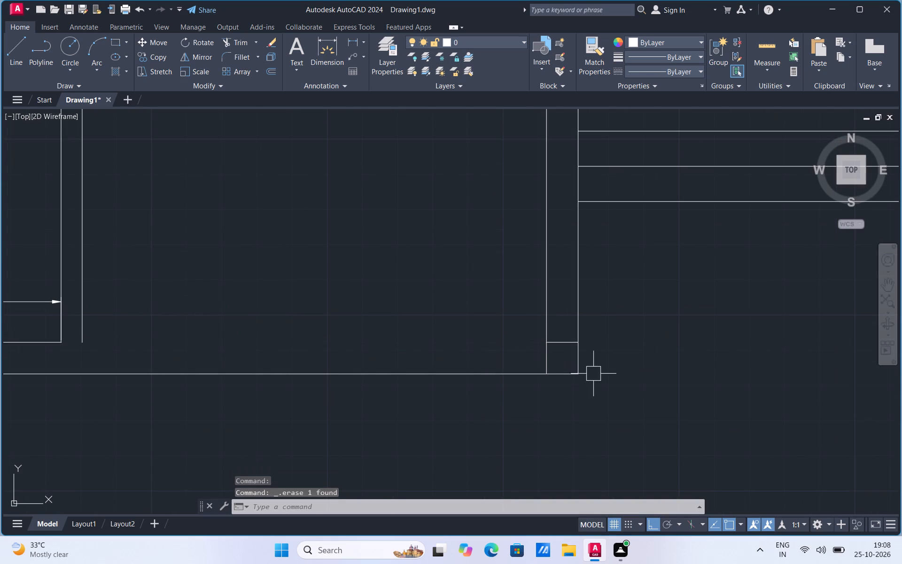
Set the linetype to ByLayer and draw the room's south inner wall line from the partition to the east wall's inner face.
{"action": "left_click", "coordinate": [16, 56]}
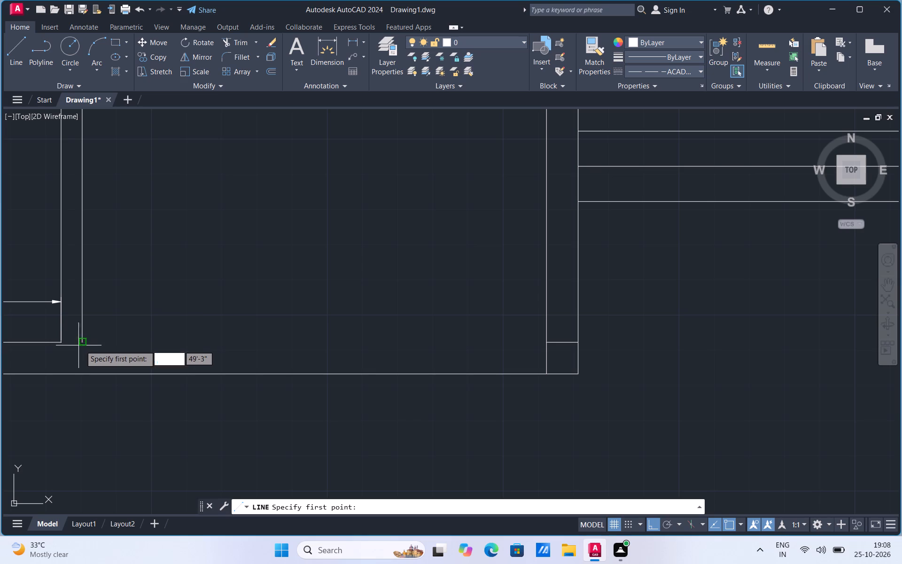
{"action": "left_click", "coordinate": [81, 345]}
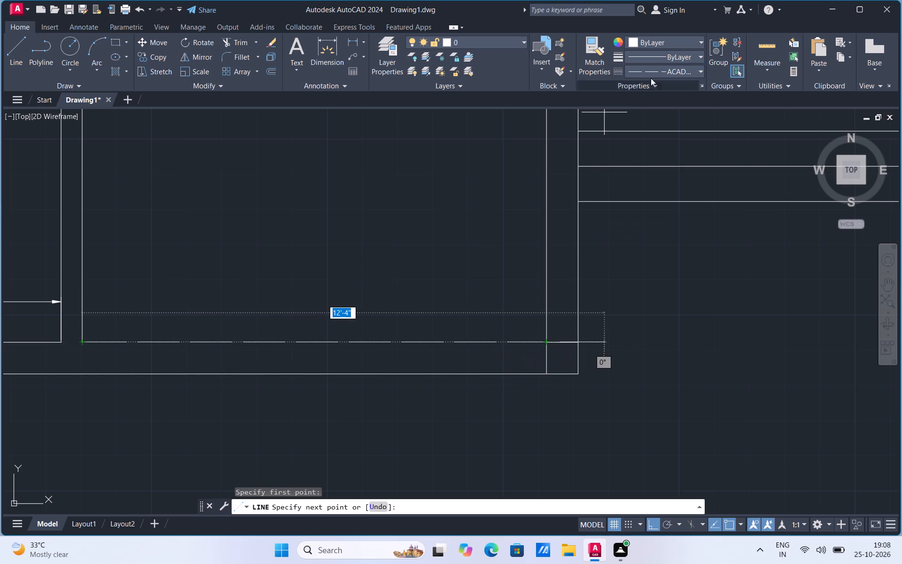
{"action": "left_click", "coordinate": [701, 69]}
{"action": "left_click", "coordinate": [658, 85]}
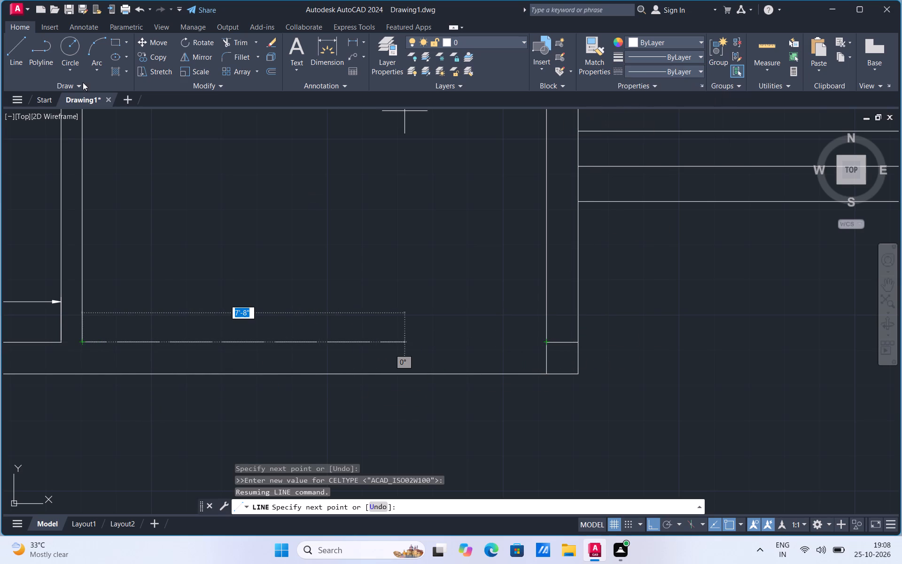
{"action": "left_click", "coordinate": [11, 57]}
{"action": "left_click", "coordinate": [83, 343]}
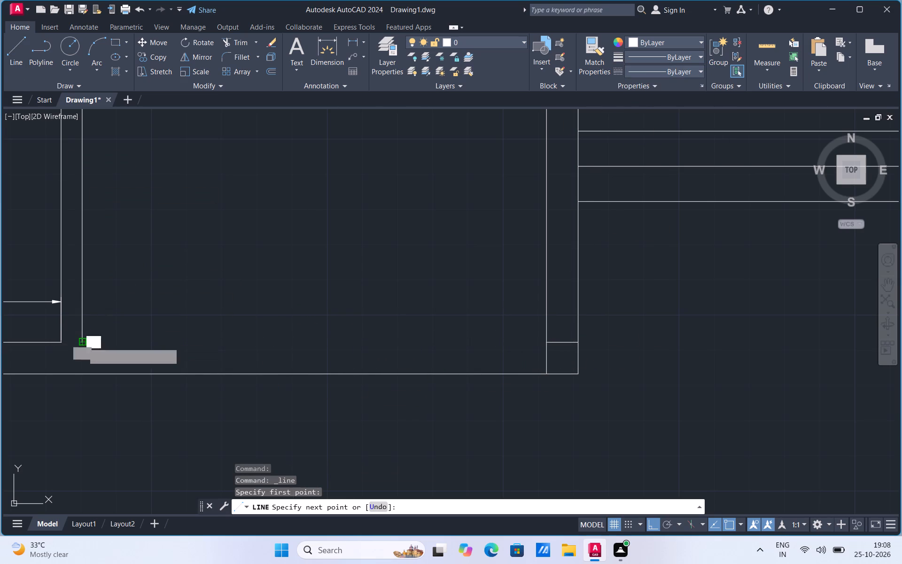
{"action": "left_click", "coordinate": [548, 341]}
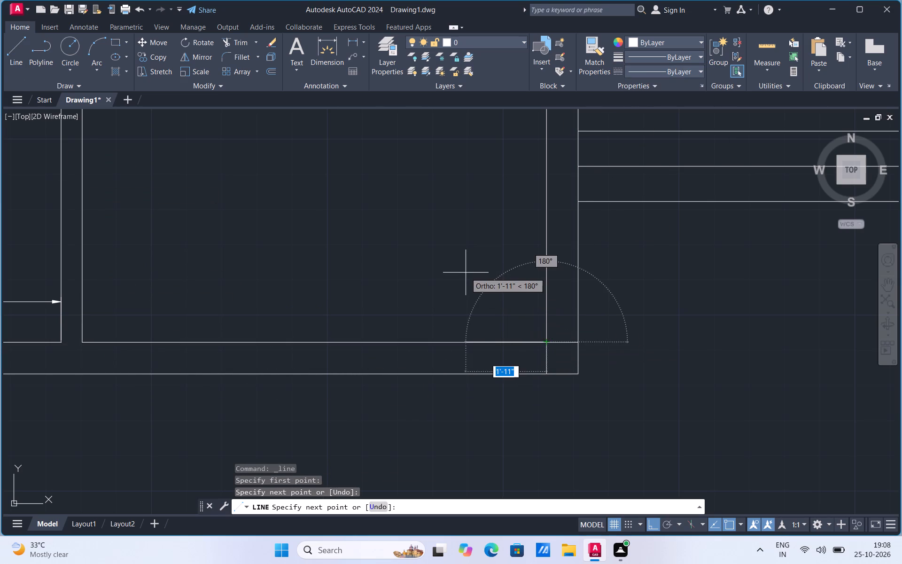
{"action": "key", "text": "Escape"}
Draw a 9" by 9" column rectangle in the open area of the room.
{"action": "scroll", "coordinate": [513, 429], "scroll_direction": "down", "scroll_amount": 2}
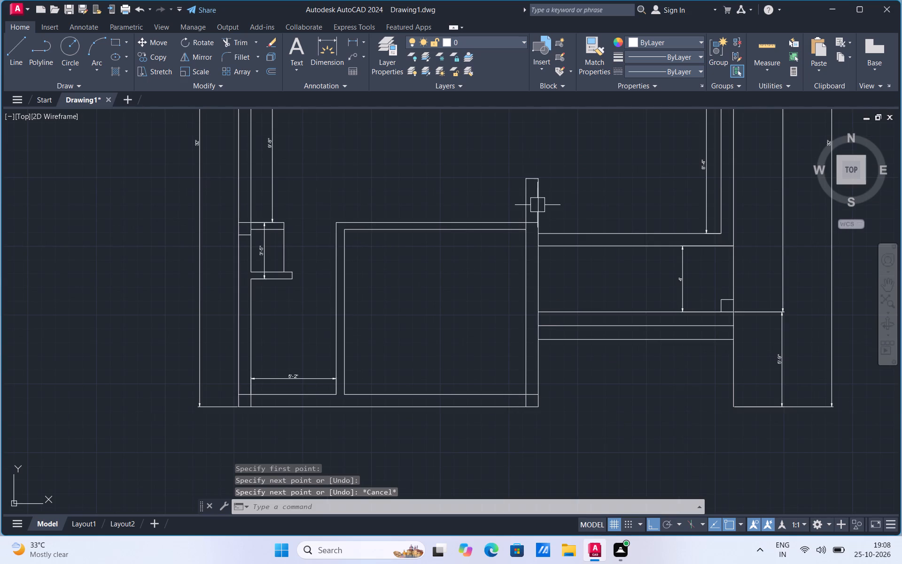
{"action": "scroll", "coordinate": [722, 299], "scroll_direction": "up", "scroll_amount": 2}
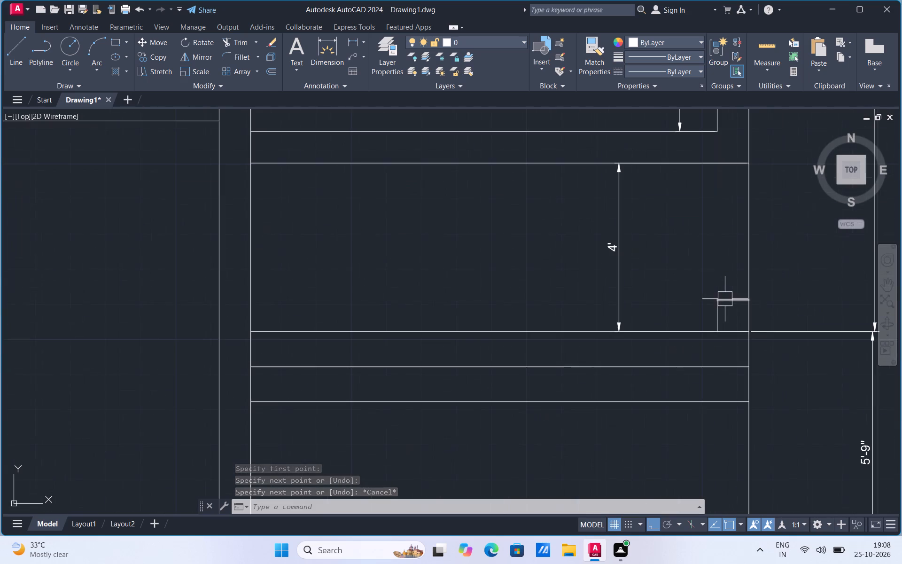
{"action": "scroll", "coordinate": [600, 320], "scroll_direction": "down", "scroll_amount": 1}
{"action": "left_click", "coordinate": [124, 44]}
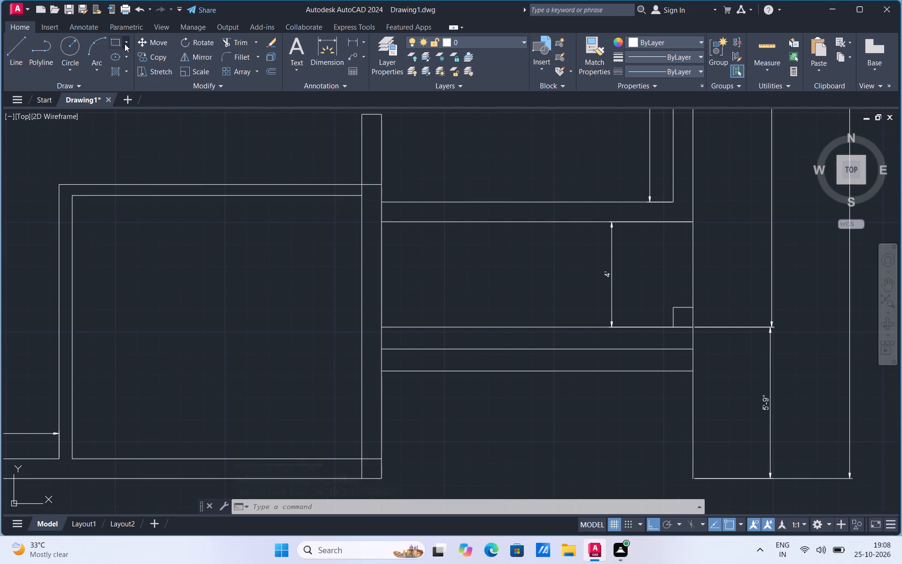
{"action": "left_click", "coordinate": [123, 63]}
{"action": "left_click", "coordinate": [175, 315]}
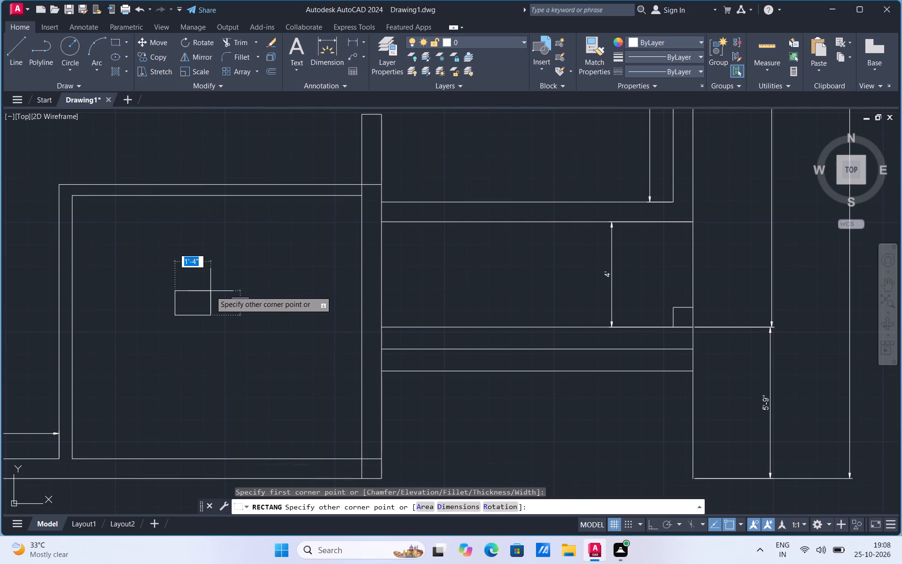
{"action": "key", "text": "9"}
{"action": "type", "text": ",9"}
{"action": "key", "text": "Return"}
Move the 9" column by its northeast corner to where the room's north wall meets the east wall's outer face.
{"action": "left_click", "coordinate": [197, 299]}
{"action": "right_click", "coordinate": [197, 300]}
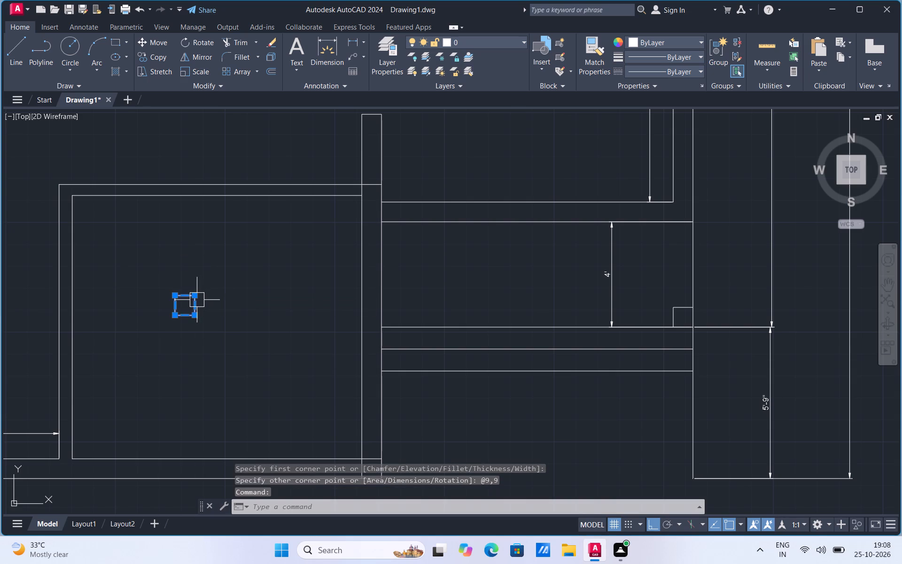
{"action": "left_click", "coordinate": [228, 338]}
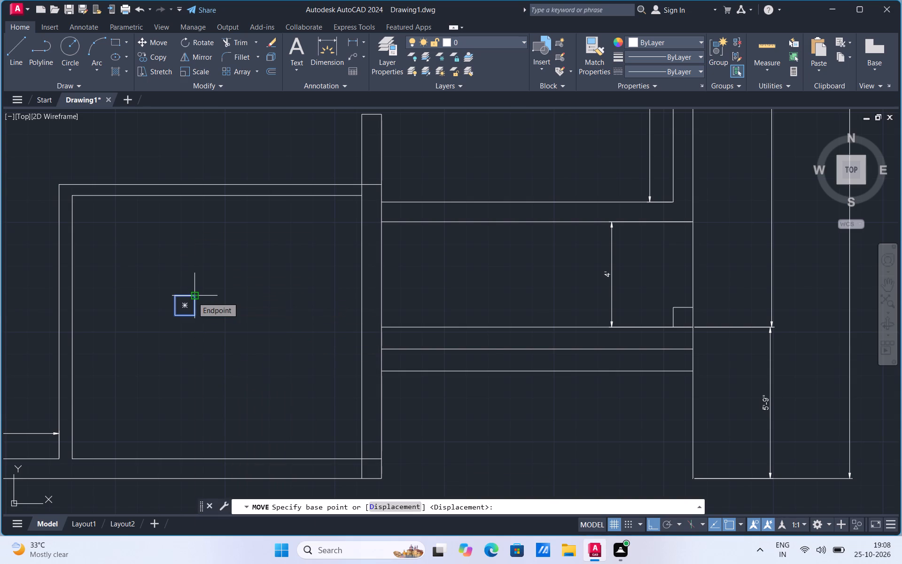
{"action": "left_click", "coordinate": [193, 297]}
{"action": "scroll", "coordinate": [348, 329], "scroll_direction": "down", "scroll_amount": 2}
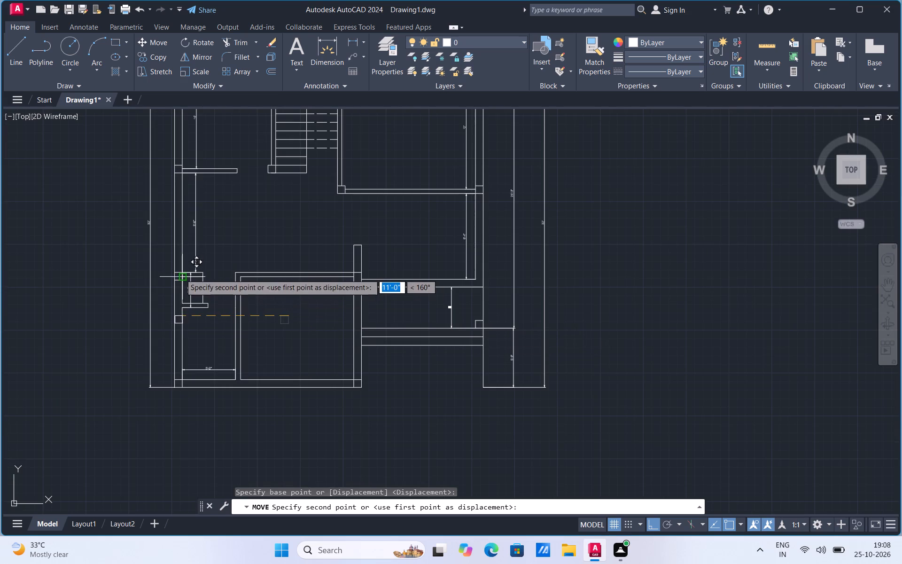
{"action": "scroll", "coordinate": [179, 273], "scroll_direction": "up", "scroll_amount": 1}
{"action": "scroll", "coordinate": [452, 282], "scroll_direction": "up", "scroll_amount": 2}
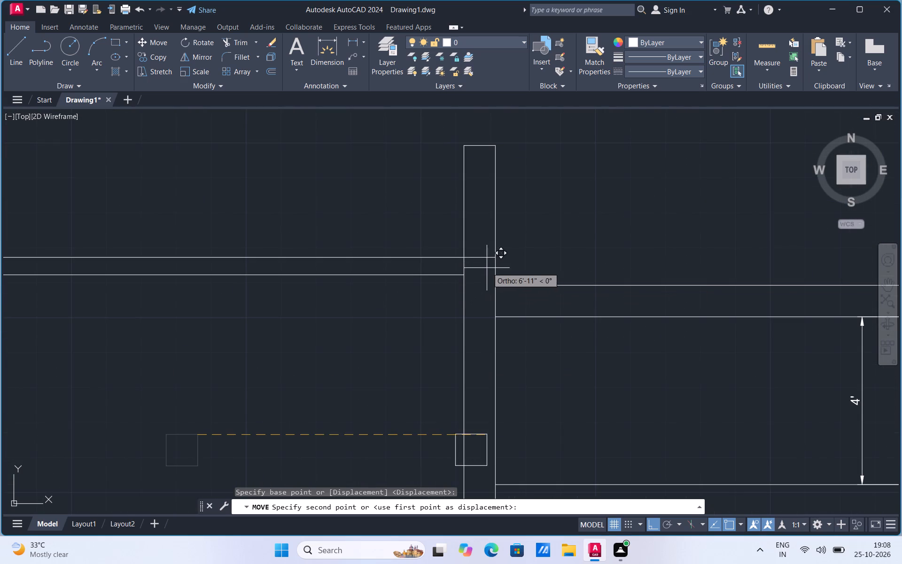
{"action": "left_click", "coordinate": [494, 259]}
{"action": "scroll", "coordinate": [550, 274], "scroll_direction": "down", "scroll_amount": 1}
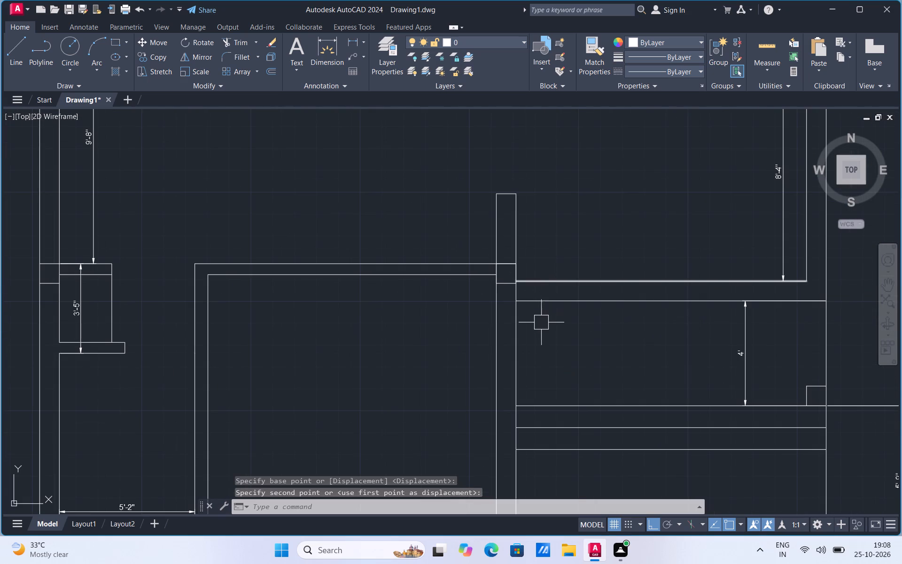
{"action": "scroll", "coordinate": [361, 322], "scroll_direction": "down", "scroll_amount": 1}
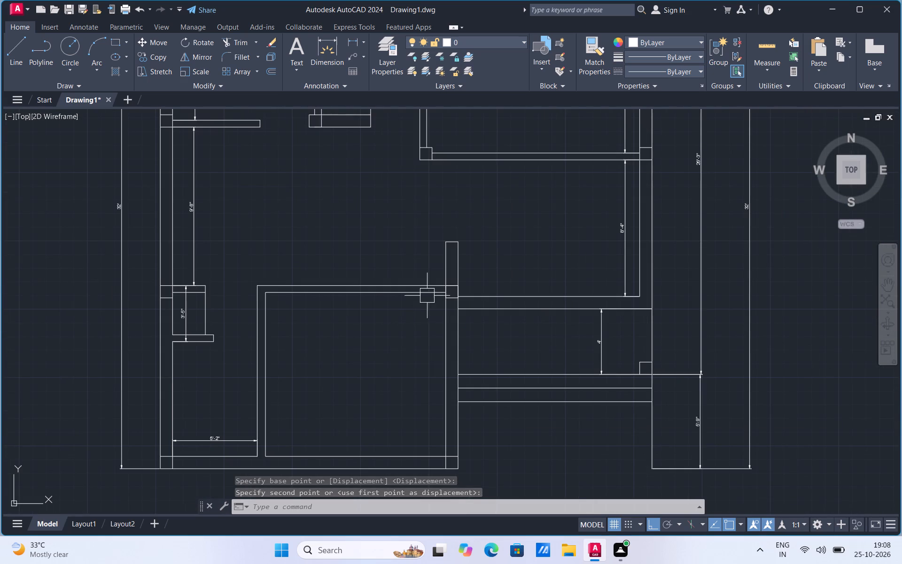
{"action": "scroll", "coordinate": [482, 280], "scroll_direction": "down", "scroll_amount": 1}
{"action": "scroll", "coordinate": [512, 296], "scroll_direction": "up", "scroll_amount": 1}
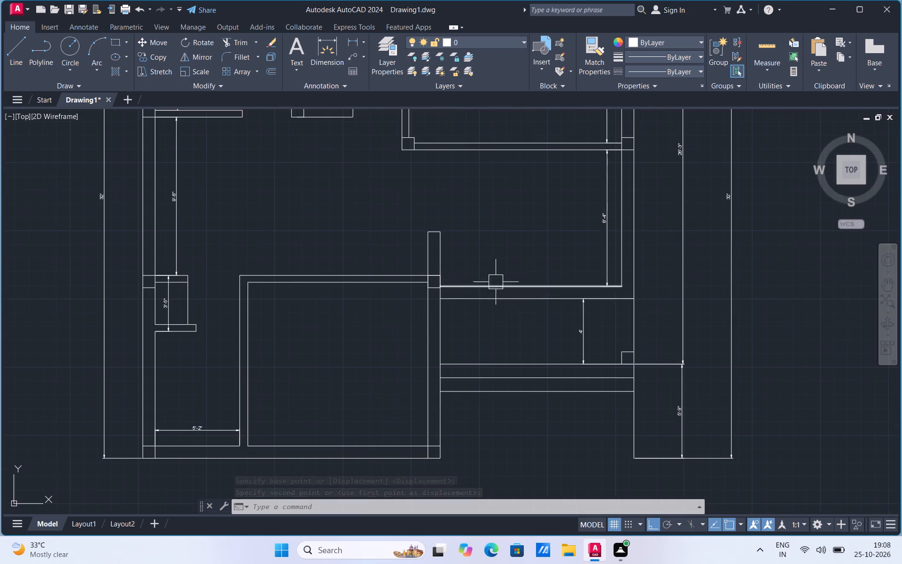
Add a horizontal linear dimension across the larger southern room's inside width, just above its south wall.
{"action": "scroll", "coordinate": [487, 272], "scroll_direction": "down", "scroll_amount": 1}
{"action": "scroll", "coordinate": [463, 373], "scroll_direction": "up", "scroll_amount": 1}
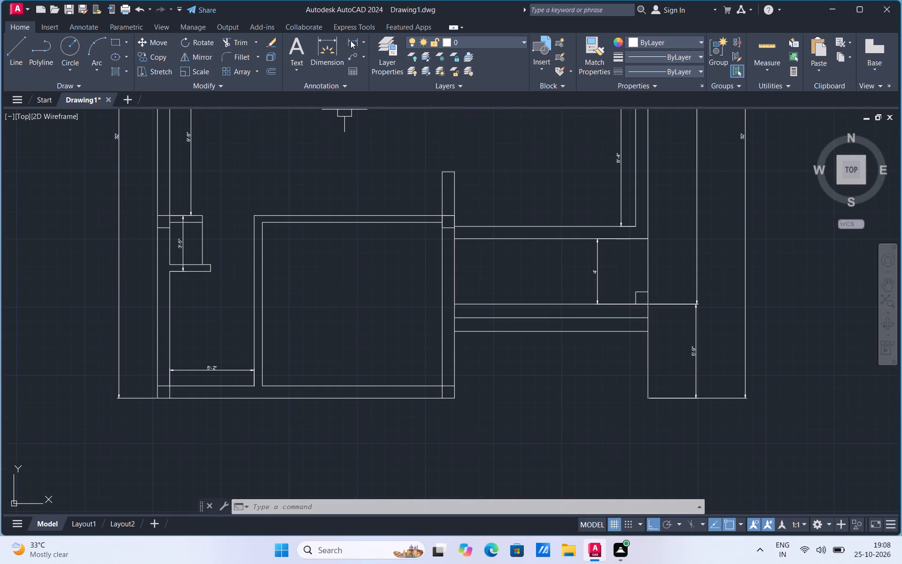
{"action": "left_click", "coordinate": [350, 40]}
{"action": "left_click", "coordinate": [265, 384]}
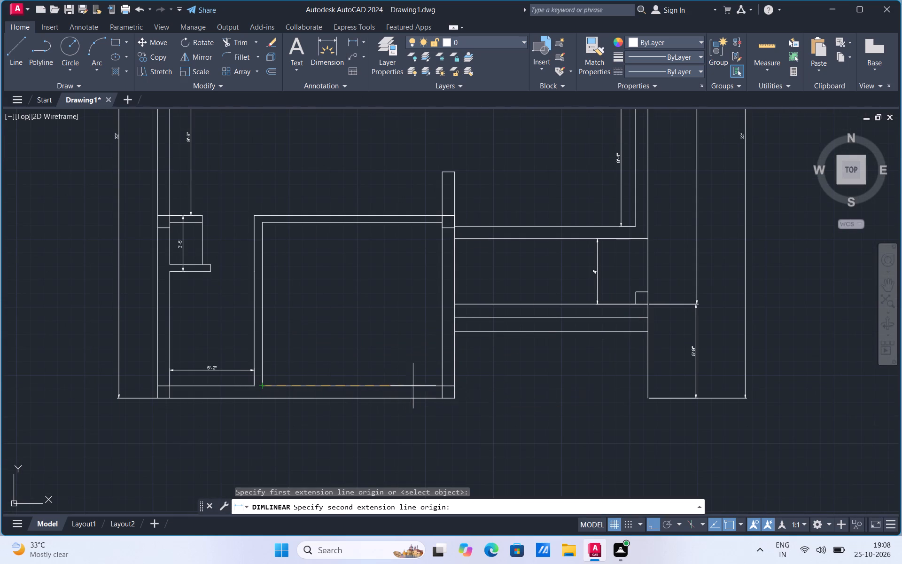
{"action": "left_click", "coordinate": [445, 386]}
{"action": "left_click", "coordinate": [448, 369]}
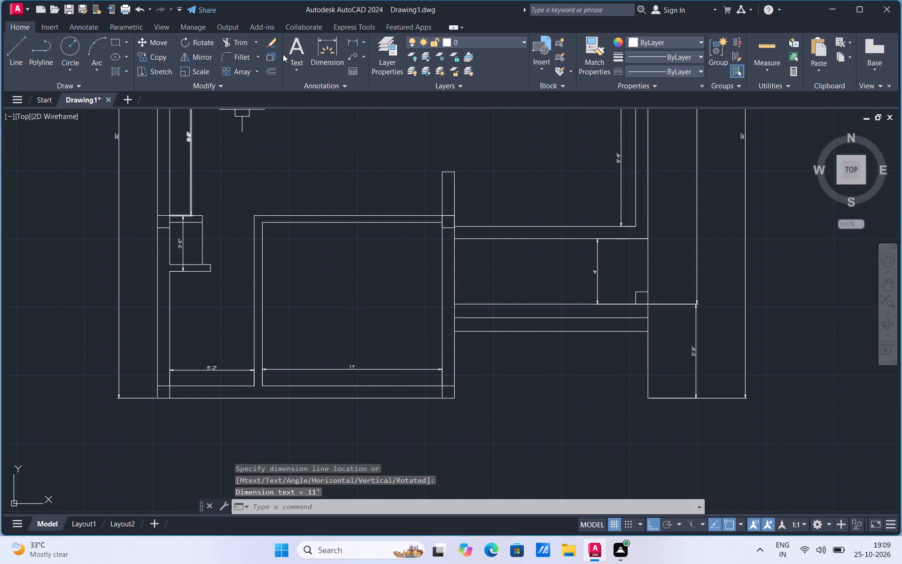
Add a vertical linear dimension in the southwest room, from its south wall to the underside of the short stub wall.
{"action": "left_click", "coordinate": [353, 42]}
{"action": "scroll", "coordinate": [172, 320], "scroll_direction": "up", "scroll_amount": 2}
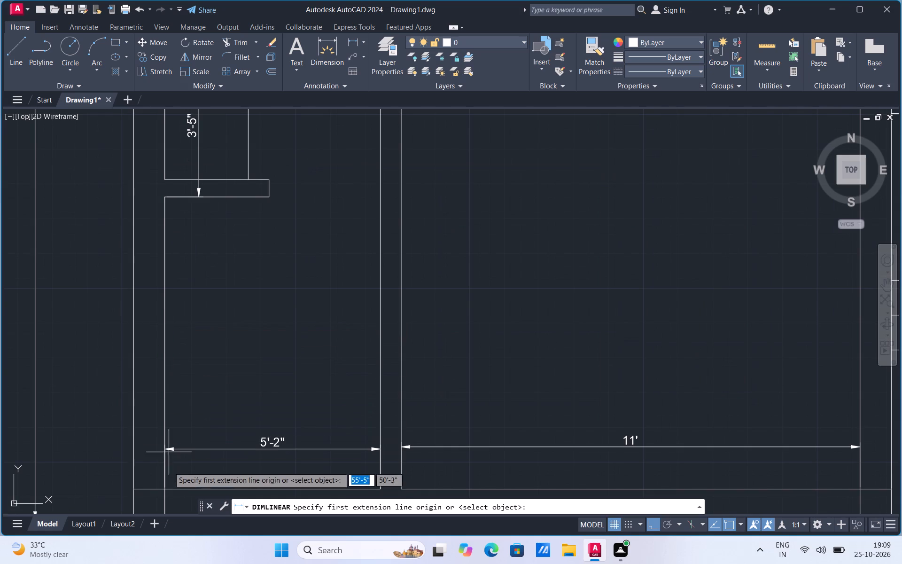
{"action": "left_click", "coordinate": [164, 490]}
{"action": "left_click", "coordinate": [167, 199]}
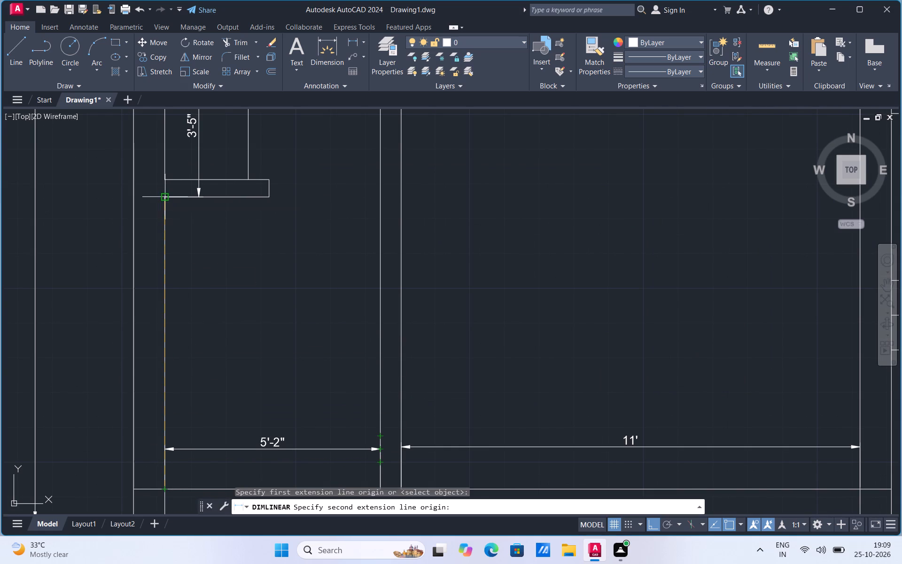
{"action": "left_click", "coordinate": [209, 208]}
{"action": "scroll", "coordinate": [280, 224], "scroll_direction": "down", "scroll_amount": 2}
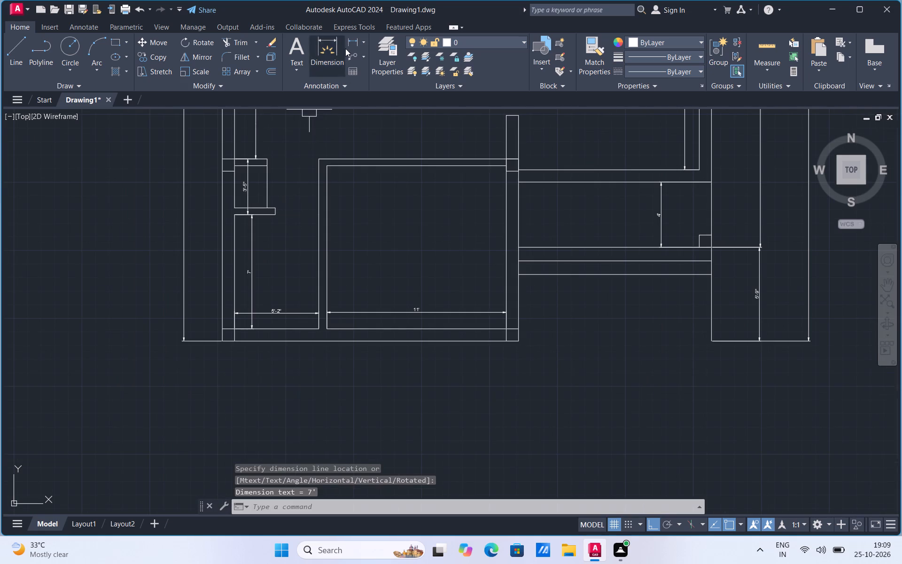
Add a vertical linear dimension for the larger southern room's inside height, placed near its west wall.
{"action": "left_click", "coordinate": [350, 43]}
{"action": "left_click", "coordinate": [328, 164]}
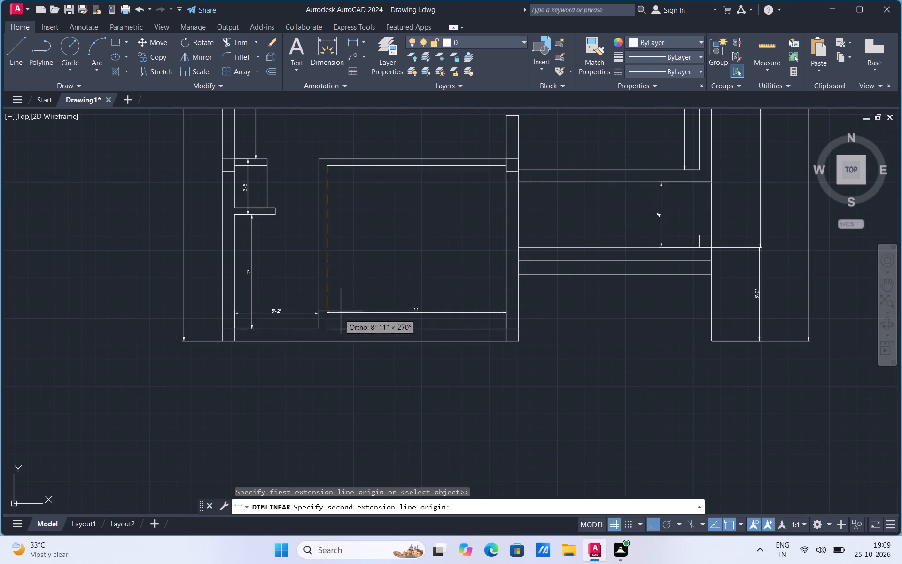
{"action": "scroll", "coordinate": [337, 317], "scroll_direction": "up", "scroll_amount": 2}
{"action": "left_click", "coordinate": [306, 349]}
{"action": "left_click", "coordinate": [357, 346]}
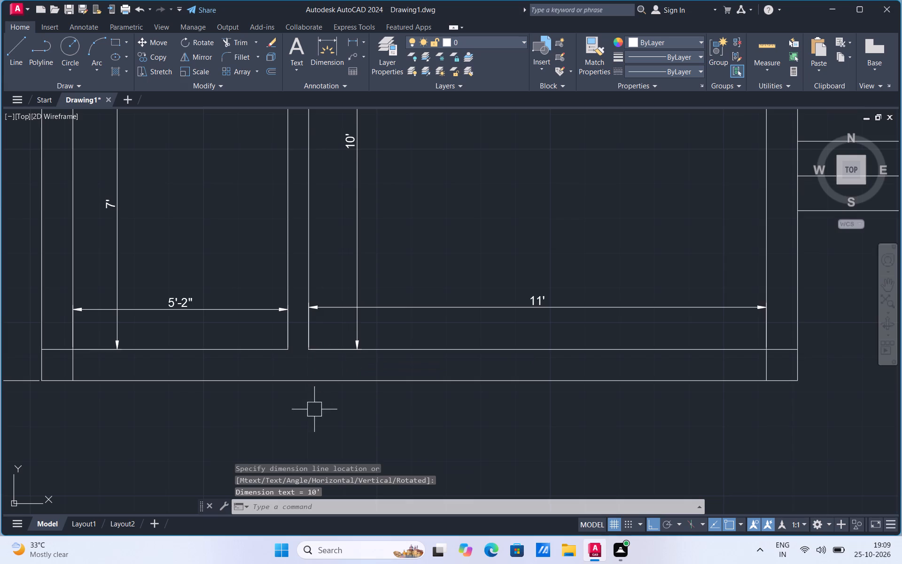
Draw a 3'4" line west from the column inside the room's north wall, then a jamb extended across the full wall thickness.
{"action": "scroll", "coordinate": [314, 415], "scroll_direction": "down", "scroll_amount": 2}
{"action": "scroll", "coordinate": [553, 208], "scroll_direction": "up", "scroll_amount": 1}
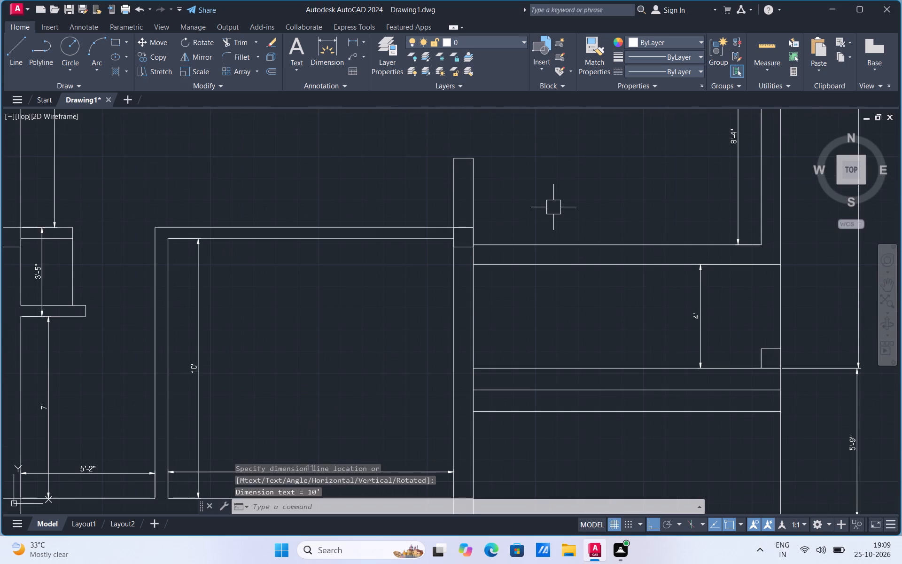
{"action": "left_click", "coordinate": [16, 58]}
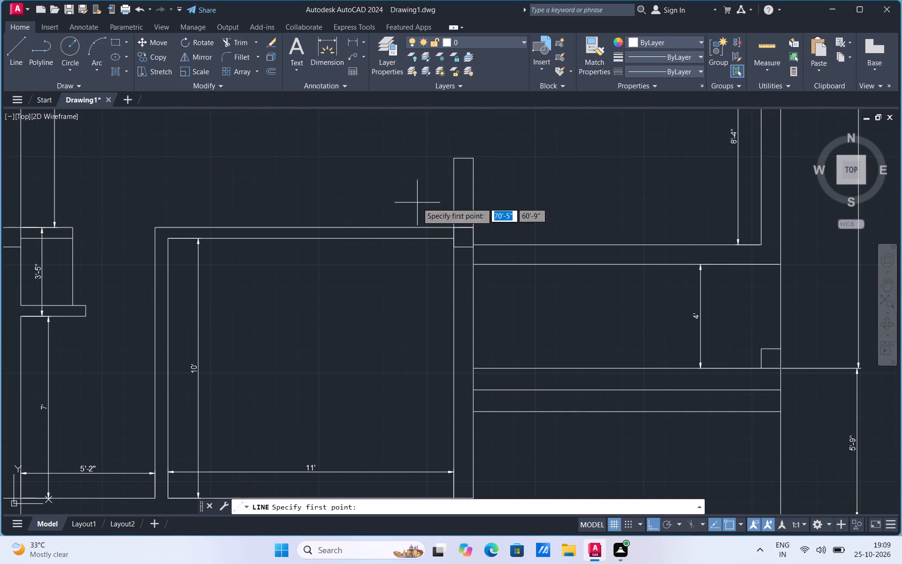
{"action": "scroll", "coordinate": [438, 218], "scroll_direction": "up", "scroll_amount": 3}
{"action": "left_click", "coordinate": [496, 279]}
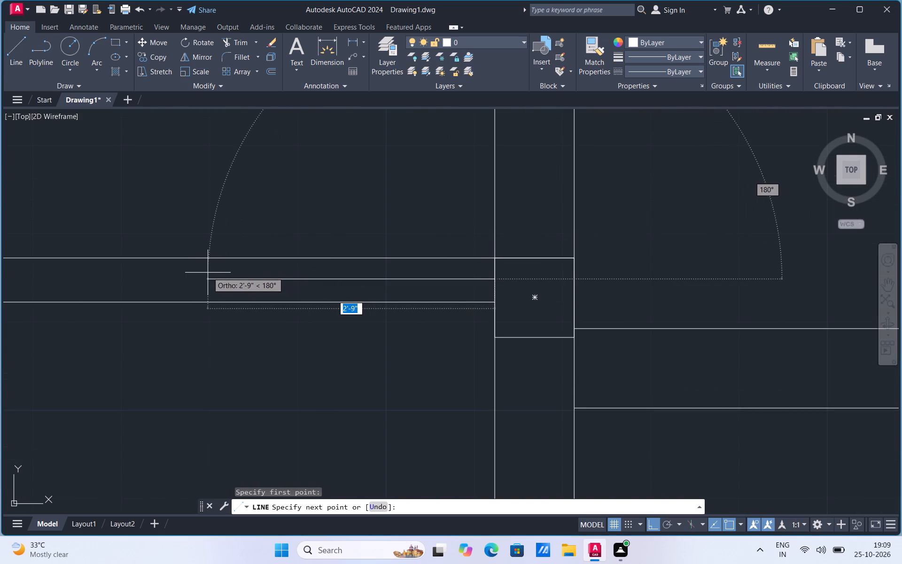
{"action": "type", "text": "3'4\""}
{"action": "key", "text": "Return"}
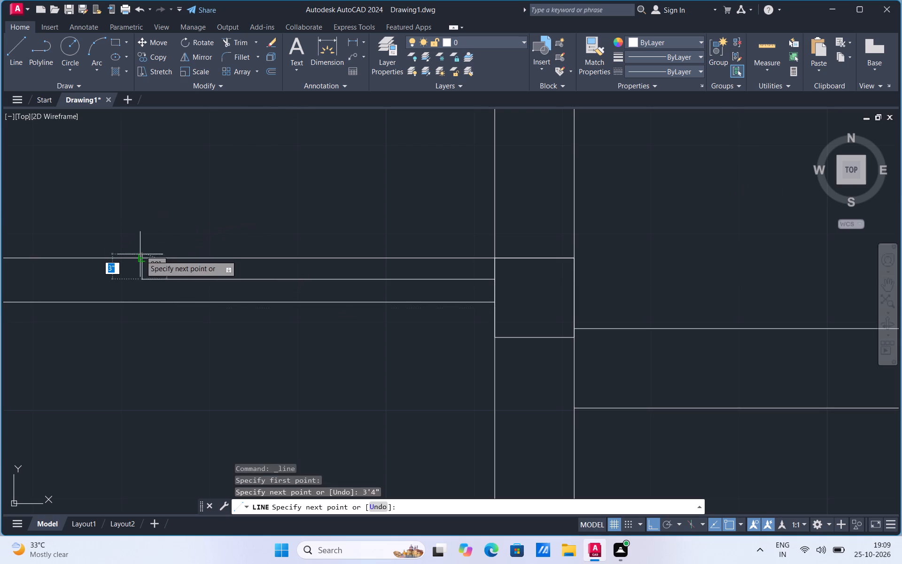
{"action": "left_click", "coordinate": [141, 261]}
{"action": "key", "text": "Escape"}
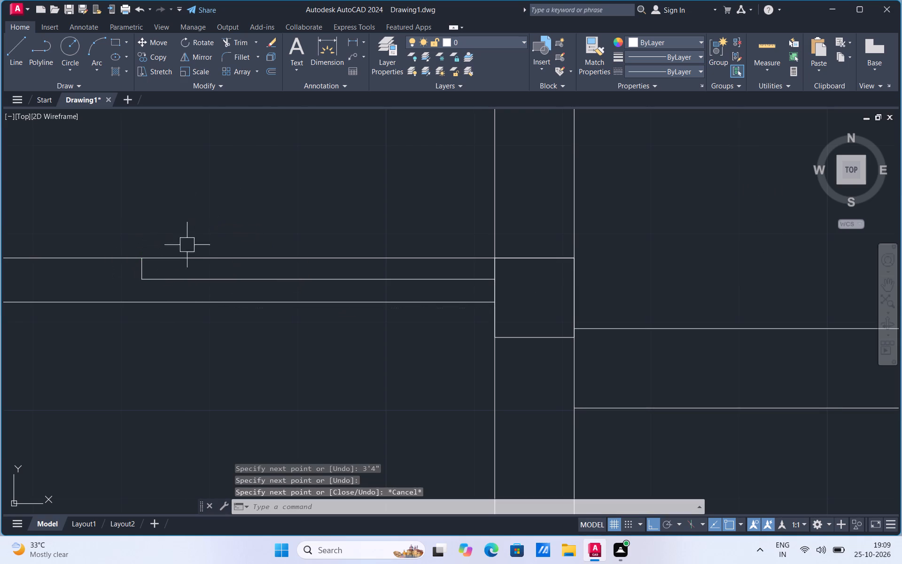
{"action": "key", "text": "e"}
{"action": "key", "text": "x"}
{"action": "left_click", "coordinate": [236, 287]}
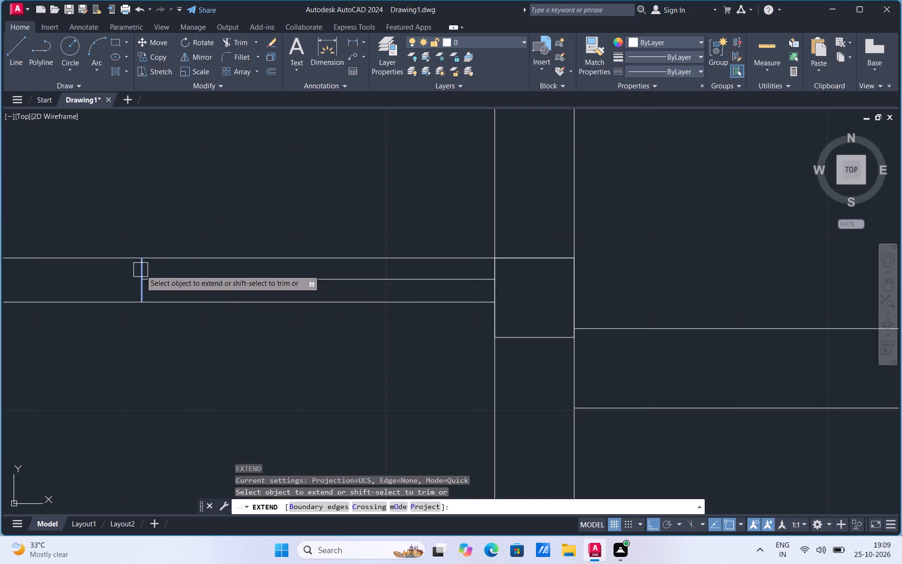
{"action": "left_click", "coordinate": [140, 270]}
Trim the north wall lines and the 3'4" guide line between the jamb and the column to form the opening.
{"action": "left_click", "coordinate": [241, 43]}
{"action": "left_click_drag", "start_coordinate": [296, 191], "coordinate": [319, 334]}
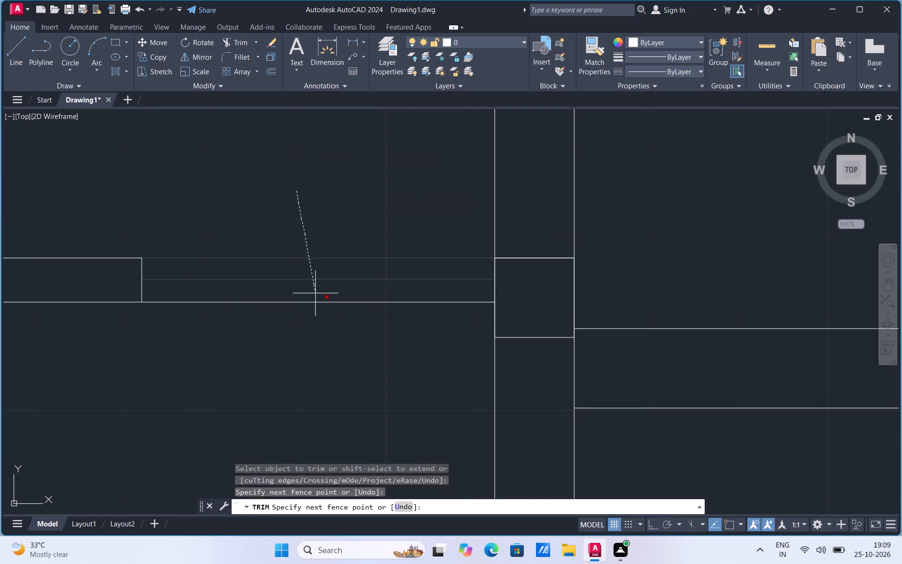
{"action": "left_click_drag", "start_coordinate": [319, 334], "coordinate": [326, 362]}
Remove the 3'-5" dimension from the small alcove on the west wall using Trim.
{"action": "scroll", "coordinate": [459, 267], "scroll_direction": "down", "scroll_amount": 3}
{"action": "scroll", "coordinate": [549, 224], "scroll_direction": "down", "scroll_amount": 1}
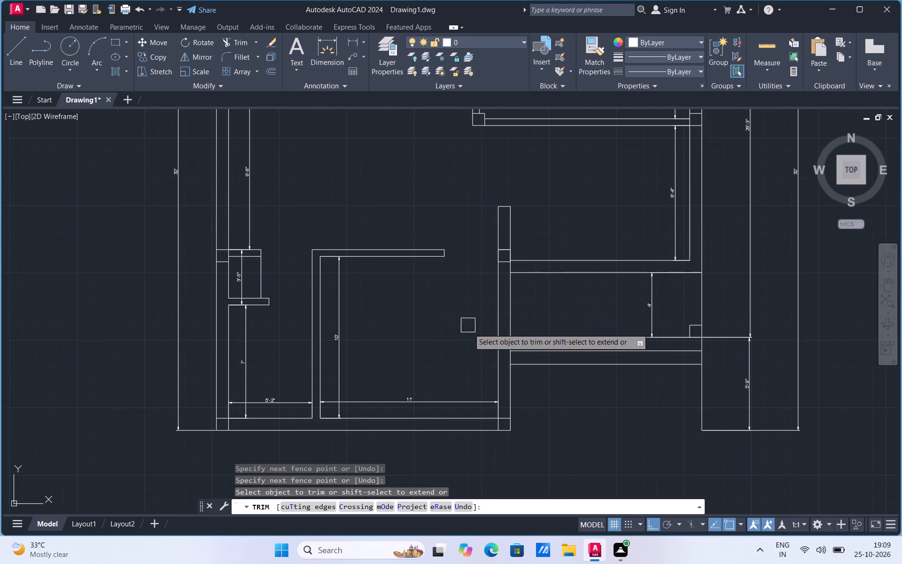
{"action": "scroll", "coordinate": [484, 348], "scroll_direction": "down", "scroll_amount": 1}
{"action": "scroll", "coordinate": [460, 303], "scroll_direction": "up", "scroll_amount": 1}
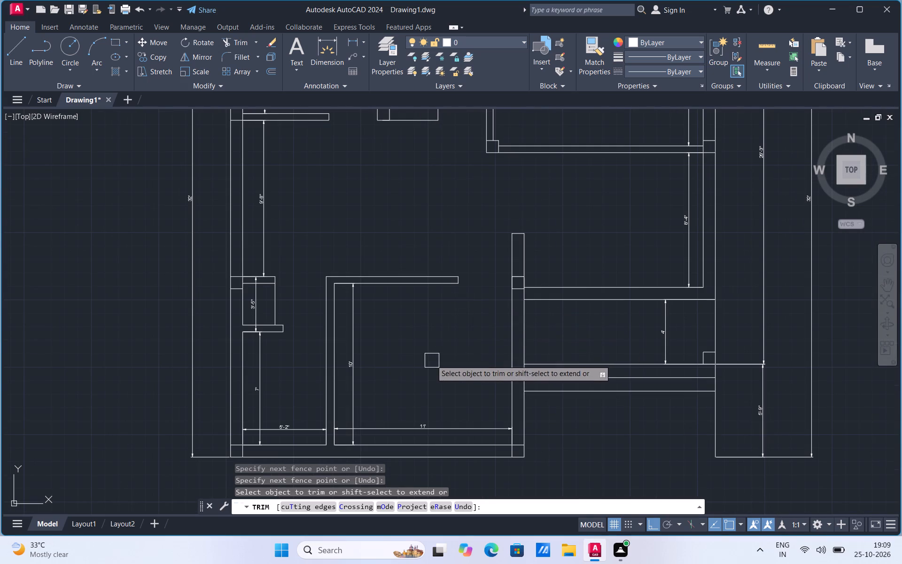
{"action": "left_click", "coordinate": [256, 302]}
{"action": "scroll", "coordinate": [482, 333], "scroll_direction": "down", "scroll_amount": 1}
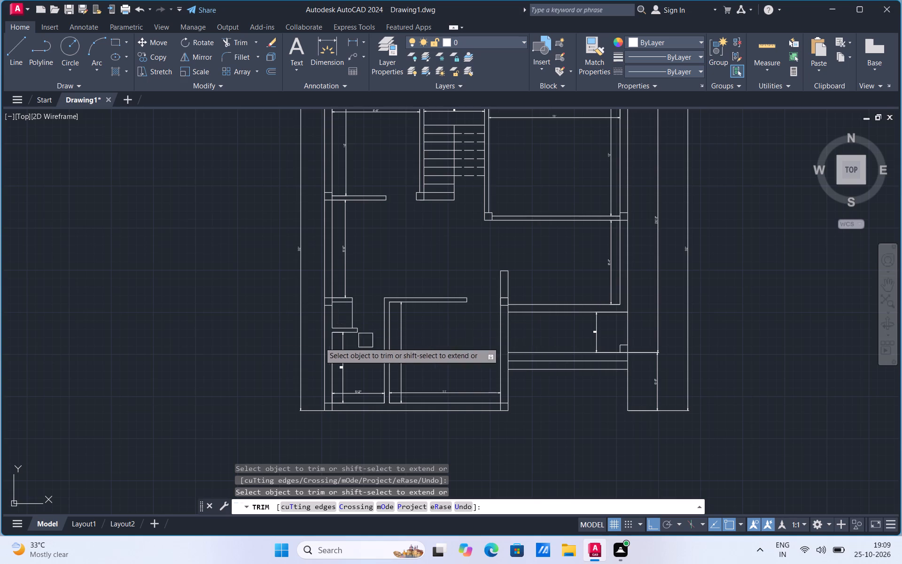
{"action": "scroll", "coordinate": [268, 338], "scroll_direction": "up", "scroll_amount": 2}
{"action": "scroll", "coordinate": [497, 264], "scroll_direction": "up", "scroll_amount": 1}
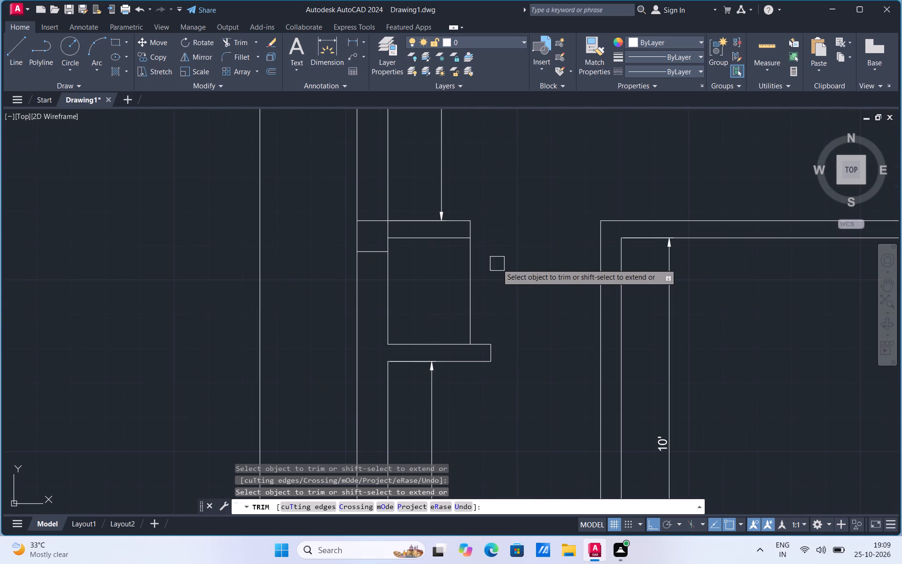
{"action": "scroll", "coordinate": [497, 264], "scroll_direction": "up", "scroll_amount": 1}
{"action": "key", "text": "Escape"}
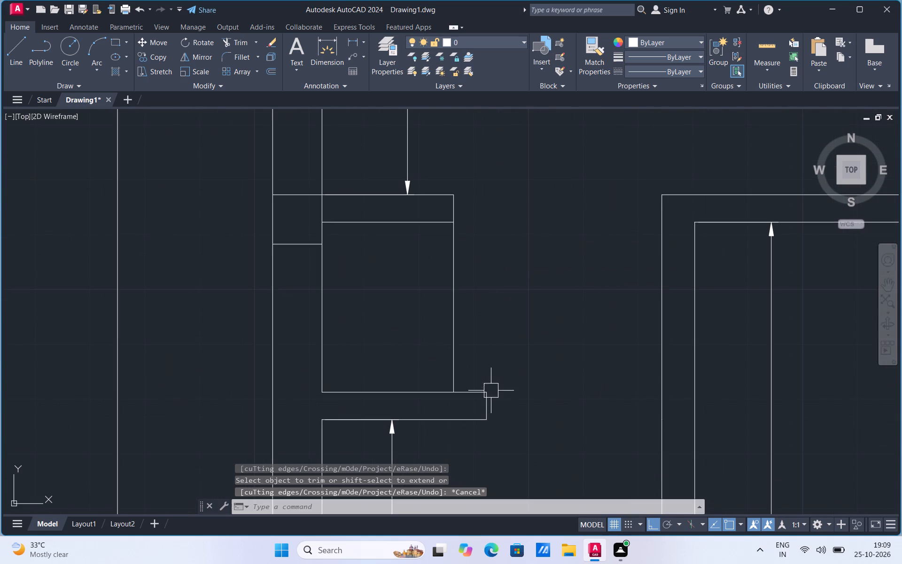
Copy the end line of the alcove's lower stub wall straight north, level with the upper stub wall.
{"action": "left_click", "coordinate": [491, 406]}
{"action": "right_click", "coordinate": [491, 406]}
{"action": "left_click", "coordinate": [539, 221]}
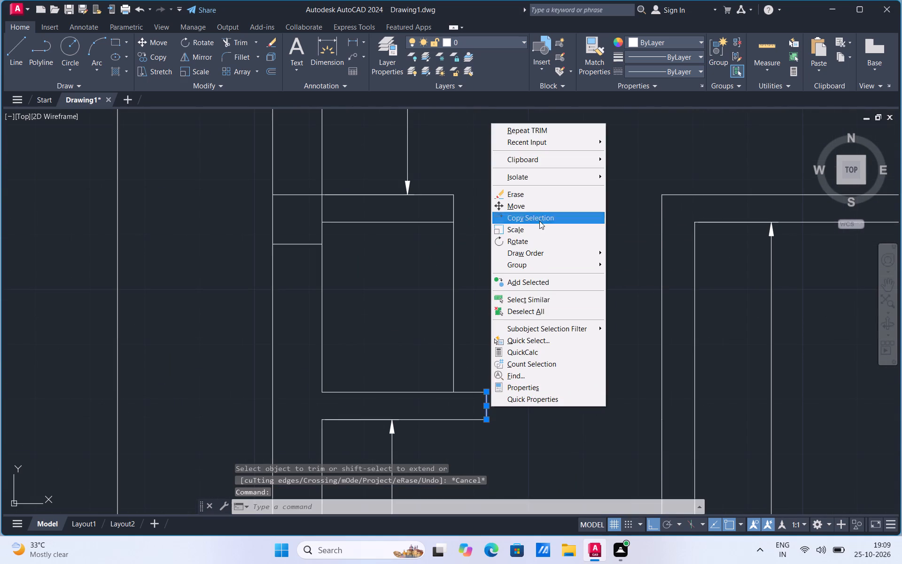
{"action": "left_click", "coordinate": [487, 392]}
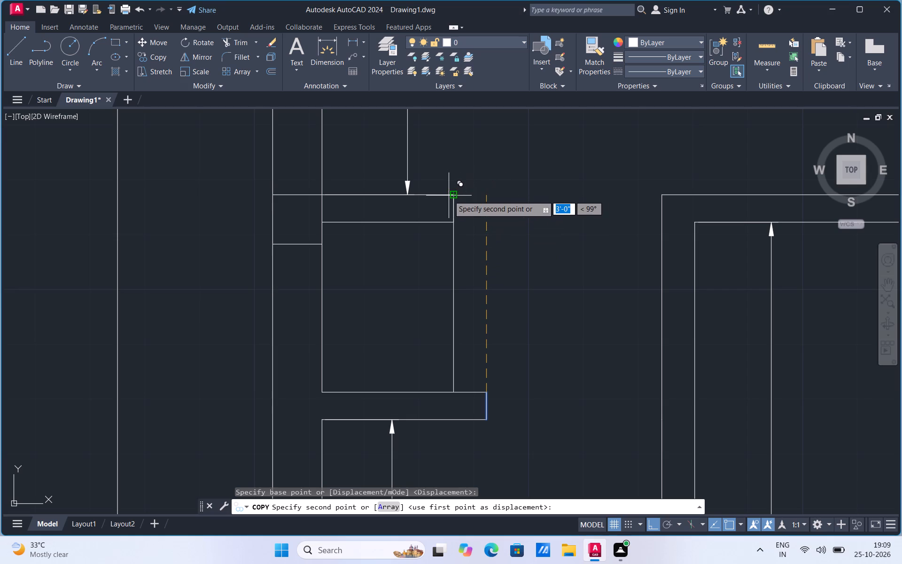
{"action": "left_click", "coordinate": [484, 195]}
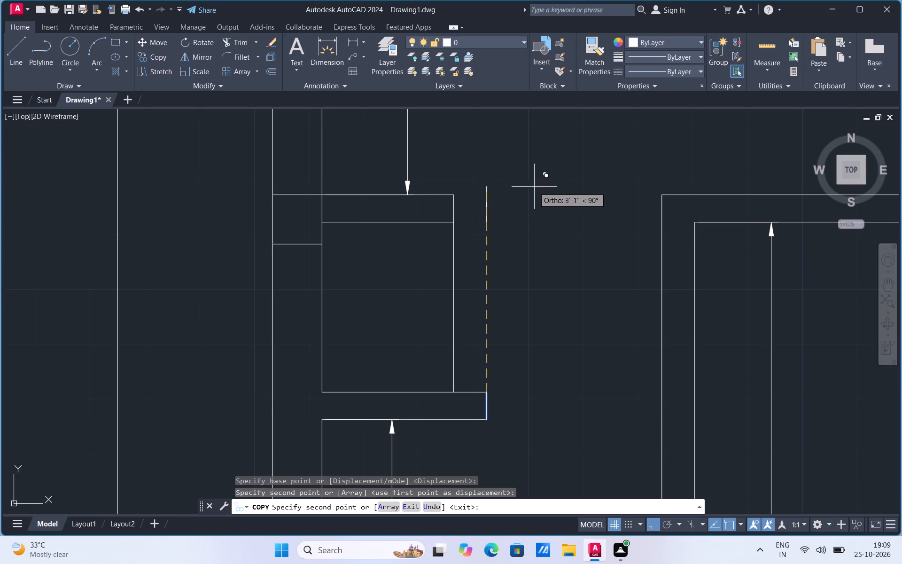
{"action": "key", "text": "Escape"}
Trim the old end of the alcove's upper stub wall and extend both its wall lines to the copied end line.
{"action": "left_click", "coordinate": [241, 42]}
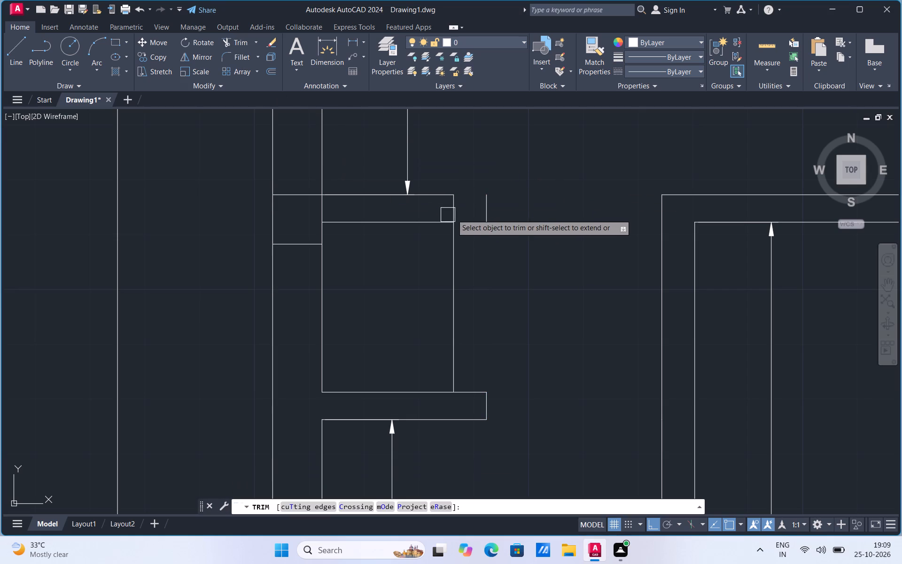
{"action": "left_click", "coordinate": [459, 208]}
{"action": "key", "text": "Escape"}
{"action": "type", "text": "ex"}
{"action": "left_click", "coordinate": [583, 313]}
{"action": "left_click", "coordinate": [442, 197]}
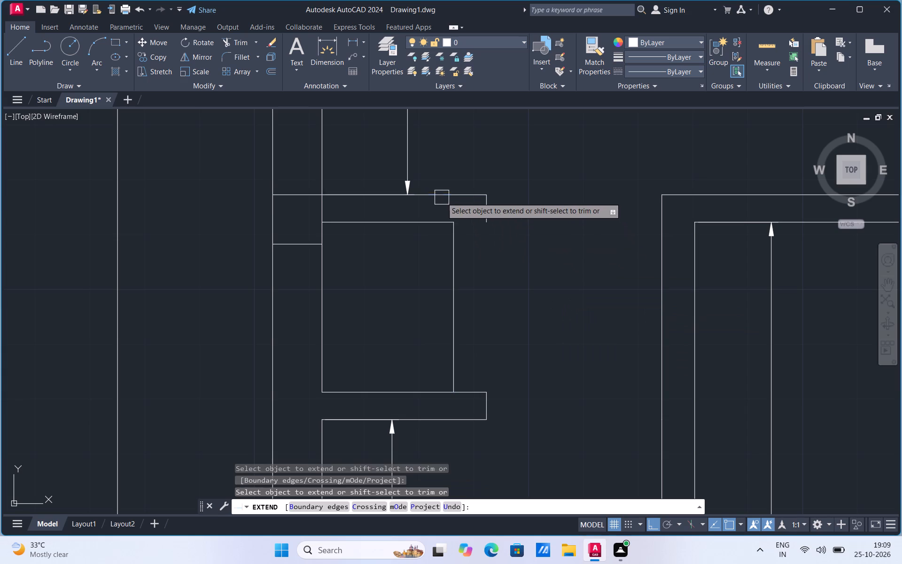
{"action": "left_click", "coordinate": [440, 221]}
{"action": "scroll", "coordinate": [507, 303], "scroll_direction": "down", "scroll_amount": 2}
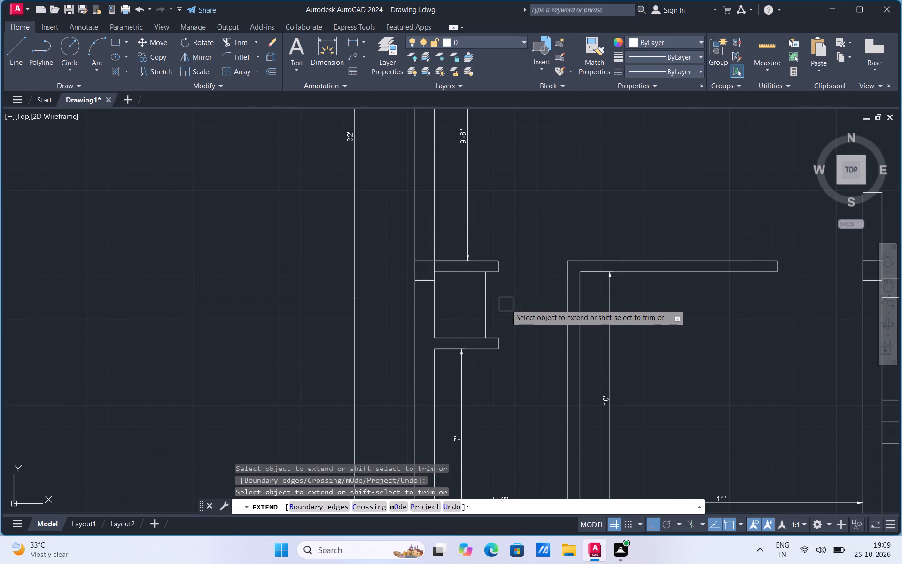
{"action": "key", "text": "Escape"}
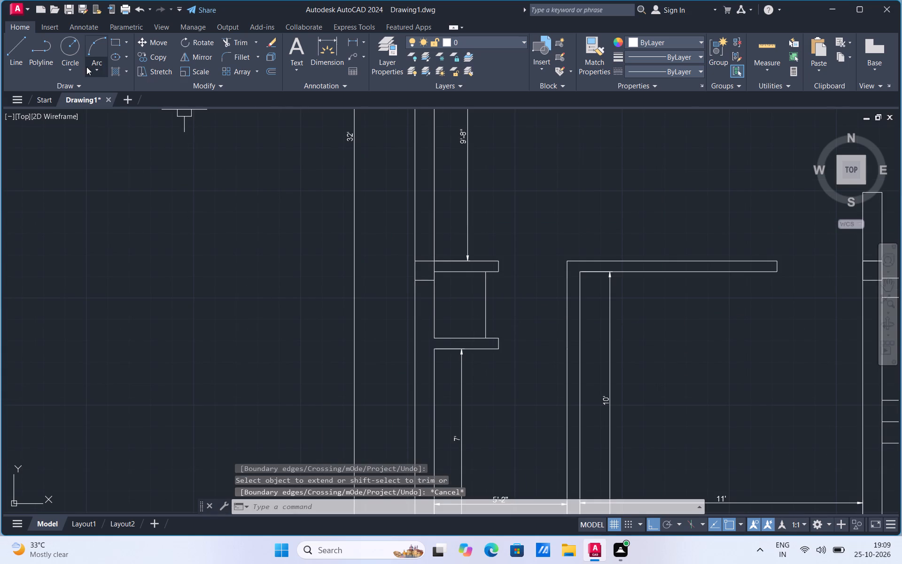
Draw a centre-defined ellipse in the middle of the alcove, with its long axis running east-west.
{"action": "left_click", "coordinate": [124, 59]}
{"action": "left_click", "coordinate": [122, 75]}
{"action": "scroll", "coordinate": [462, 304], "scroll_direction": "up", "scroll_amount": 1}
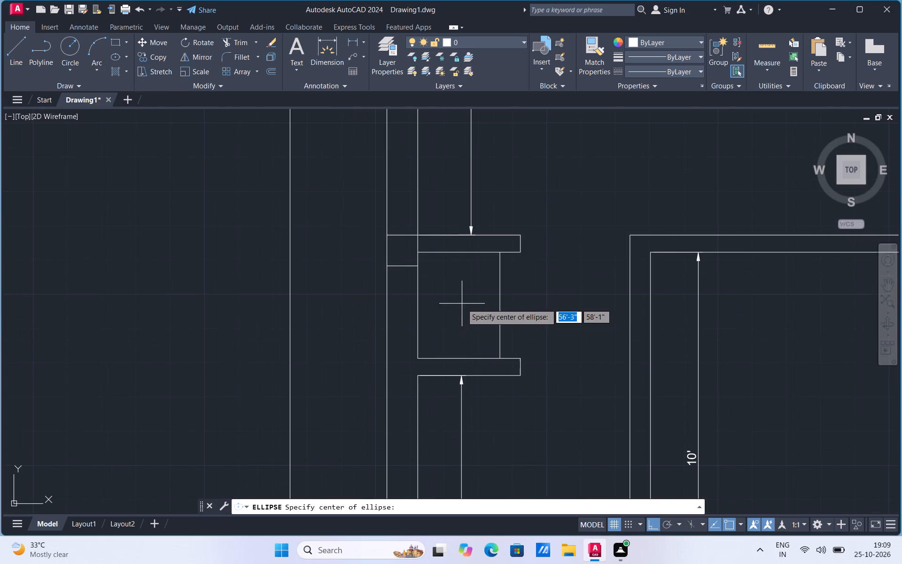
{"action": "left_click", "coordinate": [462, 304]}
{"action": "left_click", "coordinate": [471, 278]}
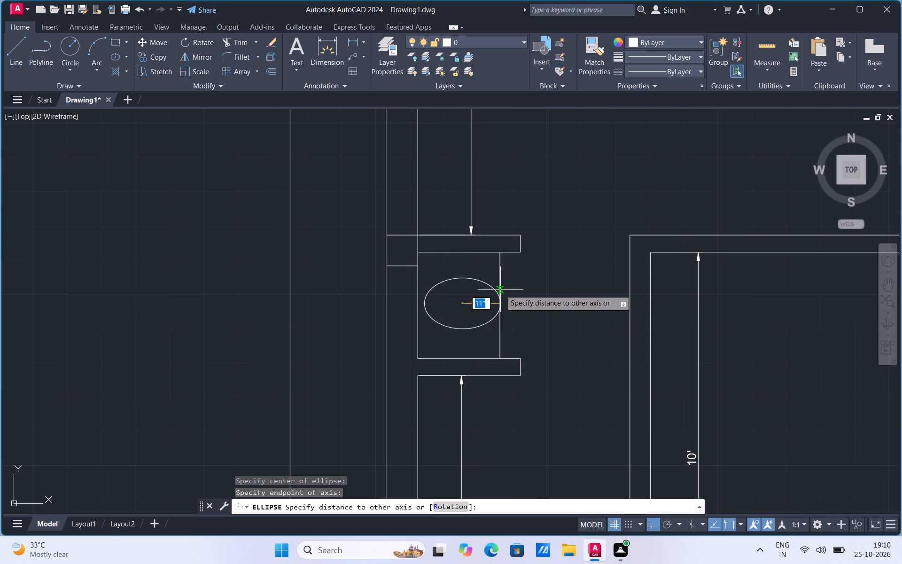
{"action": "left_click", "coordinate": [506, 287]}
Rotate the ellipse a quarter turn about its east quadrant point so its long axis runs north-south.
{"action": "left_click", "coordinate": [487, 323]}
{"action": "right_click", "coordinate": [486, 323]}
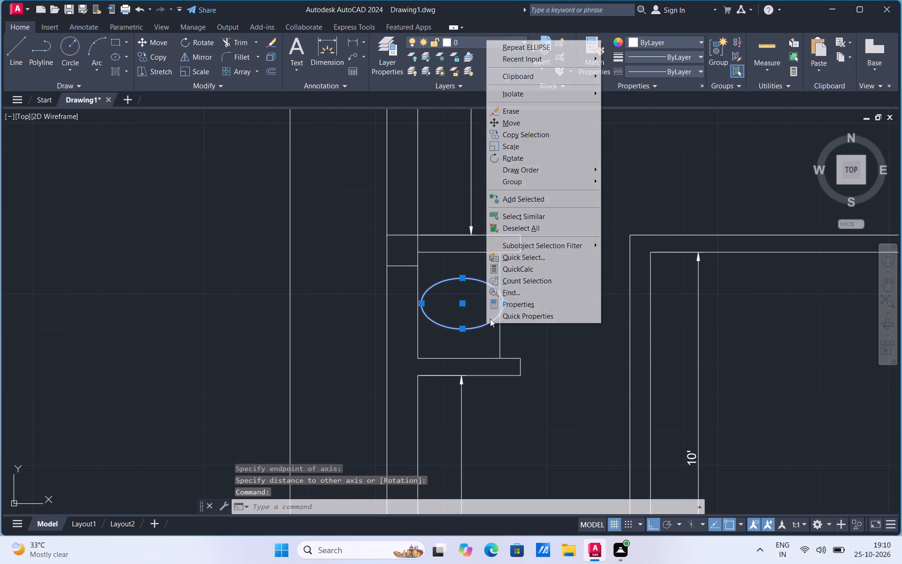
{"action": "left_click", "coordinate": [533, 157]}
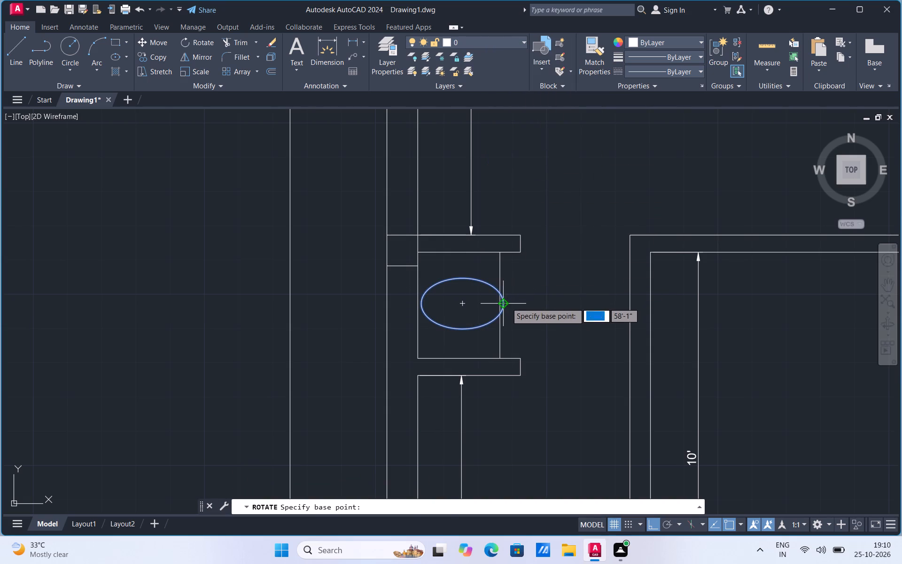
{"action": "left_click", "coordinate": [506, 303]}
{"action": "left_click", "coordinate": [520, 323]}
Move the ellipse from its centre into the middle of the alcove, with Ortho turned off for the diagonal shift.
{"action": "left_click", "coordinate": [517, 299]}
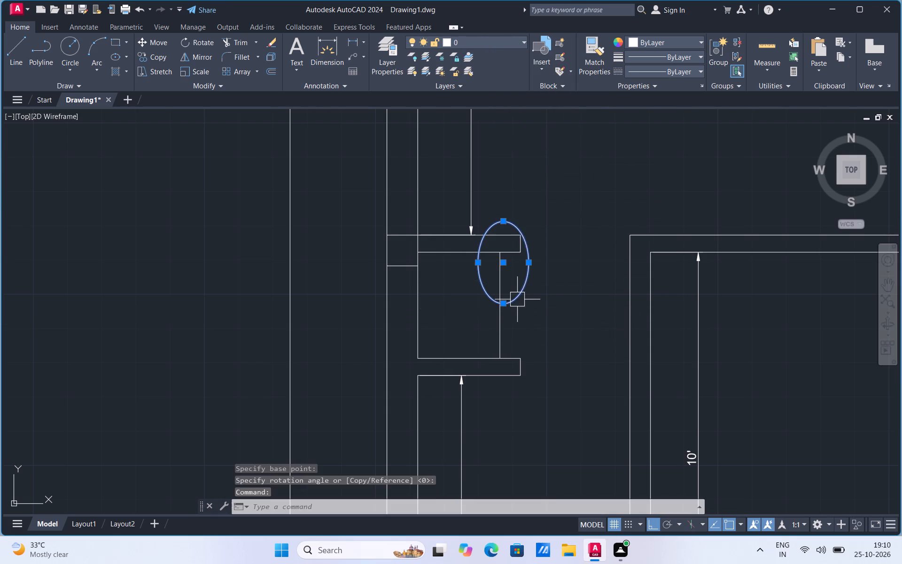
{"action": "right_click", "coordinate": [517, 299]}
{"action": "left_click", "coordinate": [556, 98]}
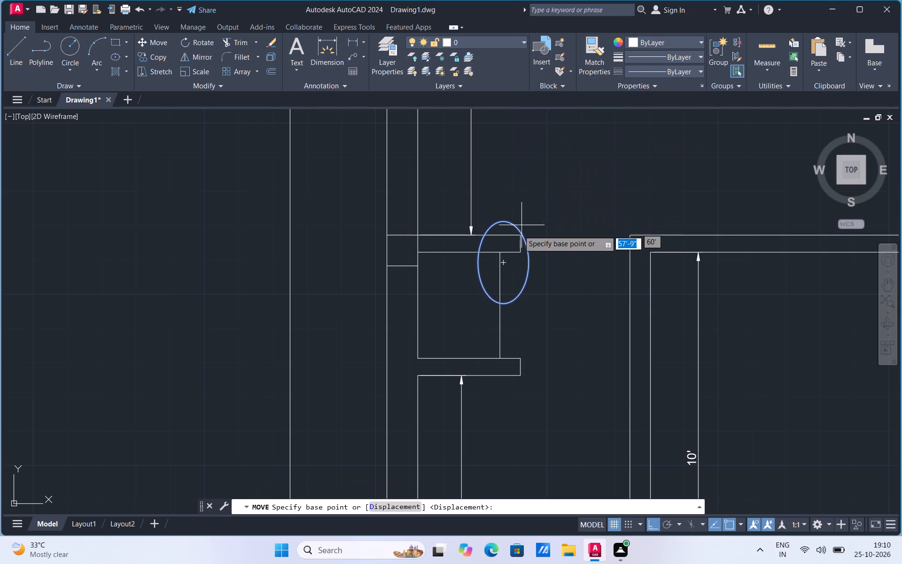
{"action": "left_click", "coordinate": [508, 265]}
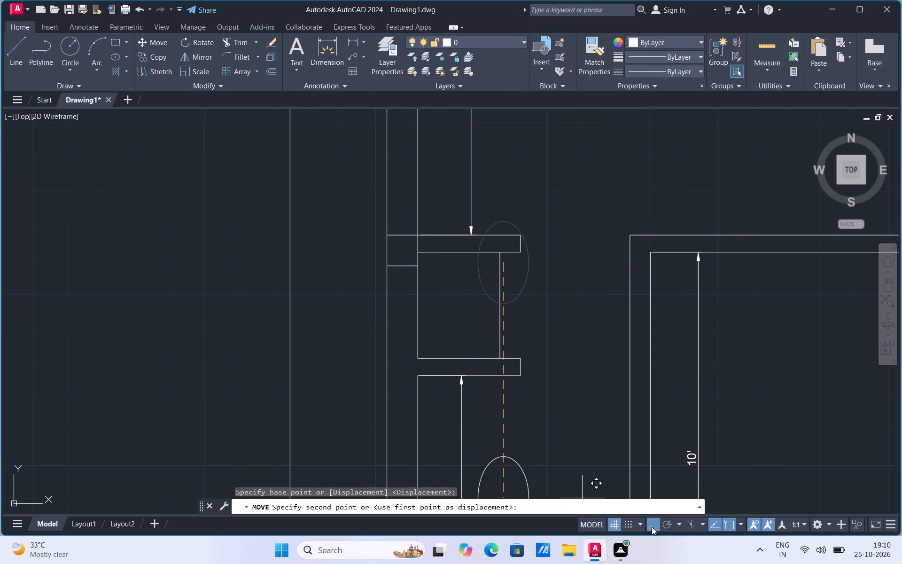
{"action": "left_click", "coordinate": [652, 527]}
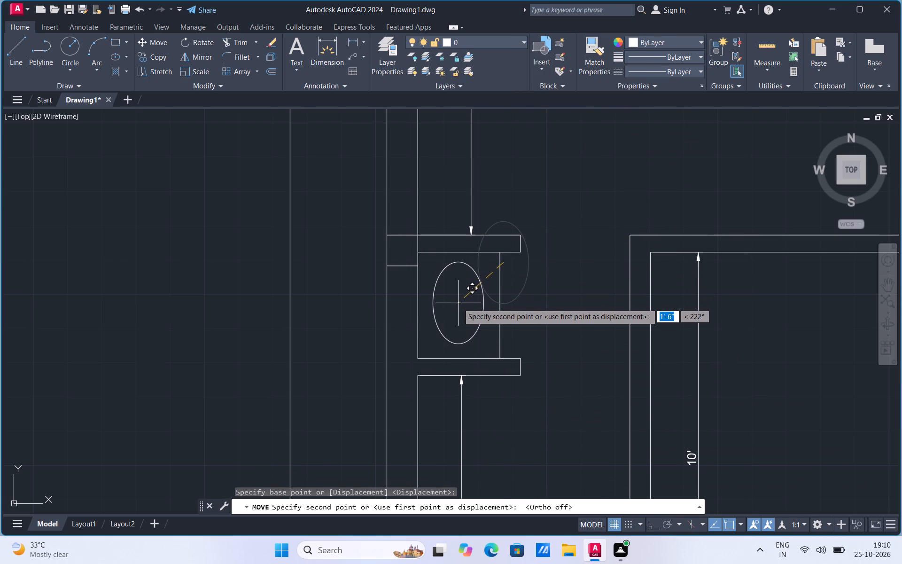
{"action": "left_click", "coordinate": [459, 303]}
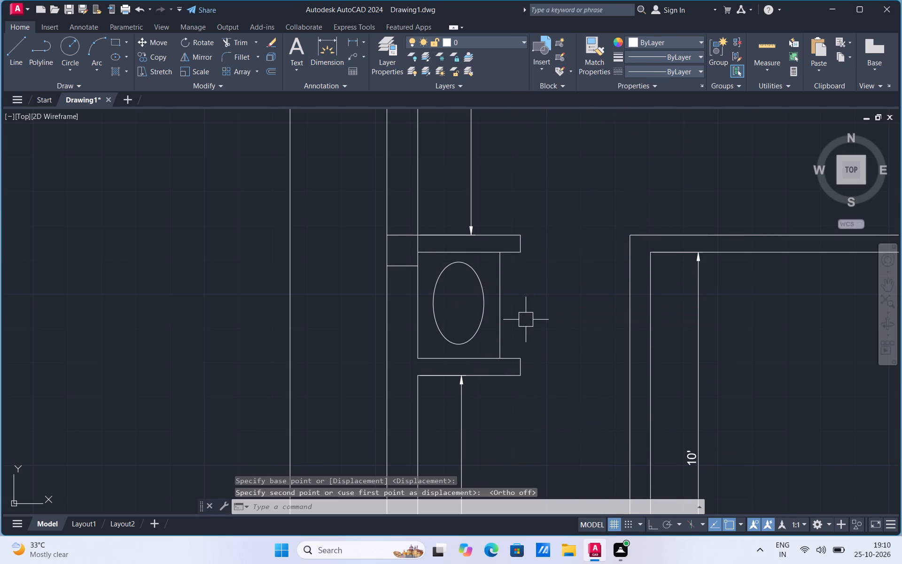
Measure the thickness of the partition between the 5'-2" and 11' rooms with a temporary linear dimension, and erase that dimension.
{"action": "scroll", "coordinate": [370, 295], "scroll_direction": "down", "scroll_amount": 3}
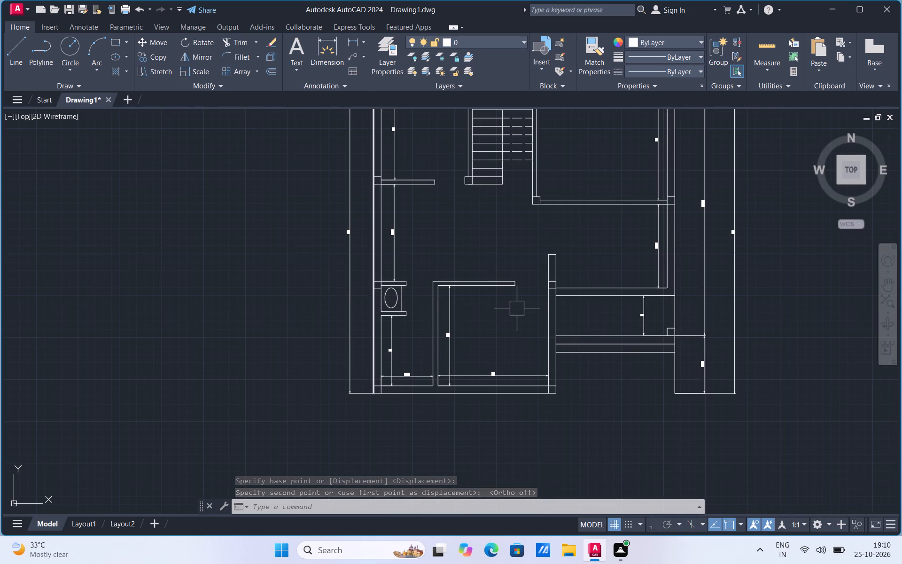
{"action": "scroll", "coordinate": [576, 290], "scroll_direction": "up", "scroll_amount": 1}
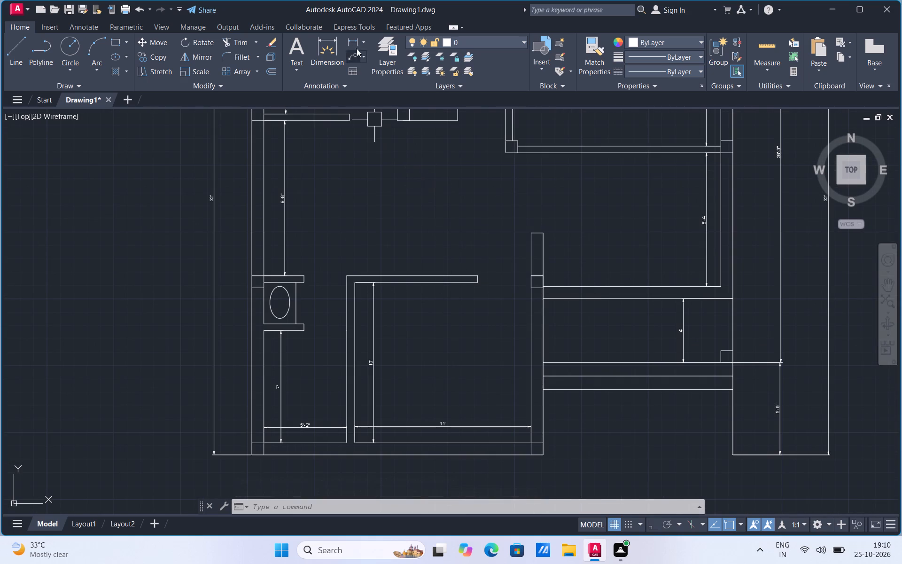
{"action": "left_click", "coordinate": [350, 43]}
{"action": "scroll", "coordinate": [342, 449], "scroll_direction": "up", "scroll_amount": 1}
{"action": "left_click", "coordinate": [347, 442]}
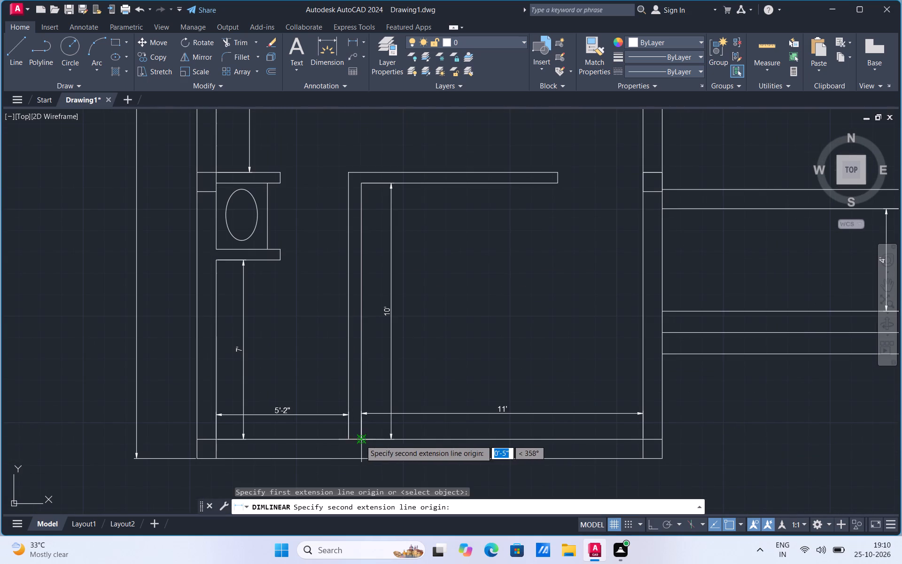
{"action": "left_click", "coordinate": [362, 440]}
{"action": "left_click", "coordinate": [375, 370]}
{"action": "left_click", "coordinate": [340, 370]}
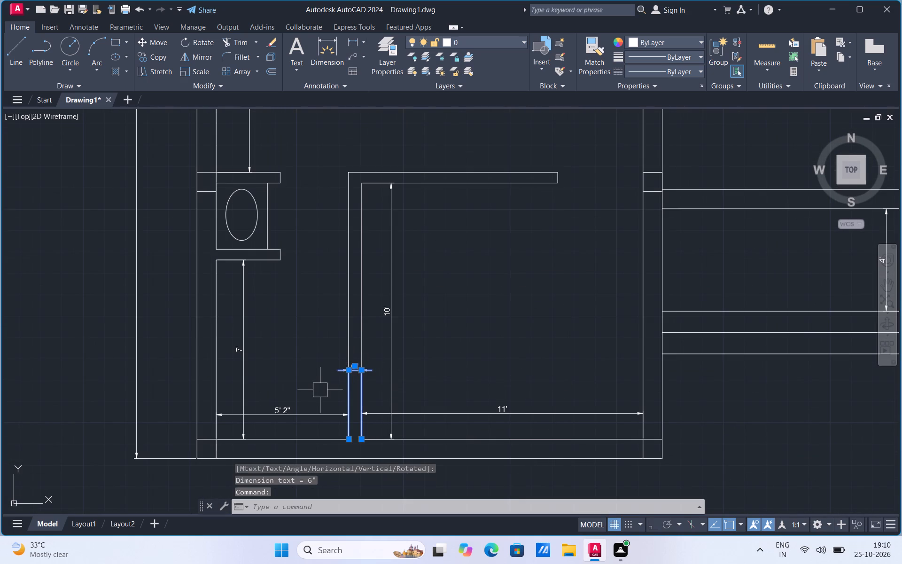
{"action": "key", "text": "Delete"}
Add a horizontal linear dimension from the west wall's inner face to the middle wall's west face, just above the basin alcove.
{"action": "scroll", "coordinate": [368, 451], "scroll_direction": "down", "scroll_amount": 1}
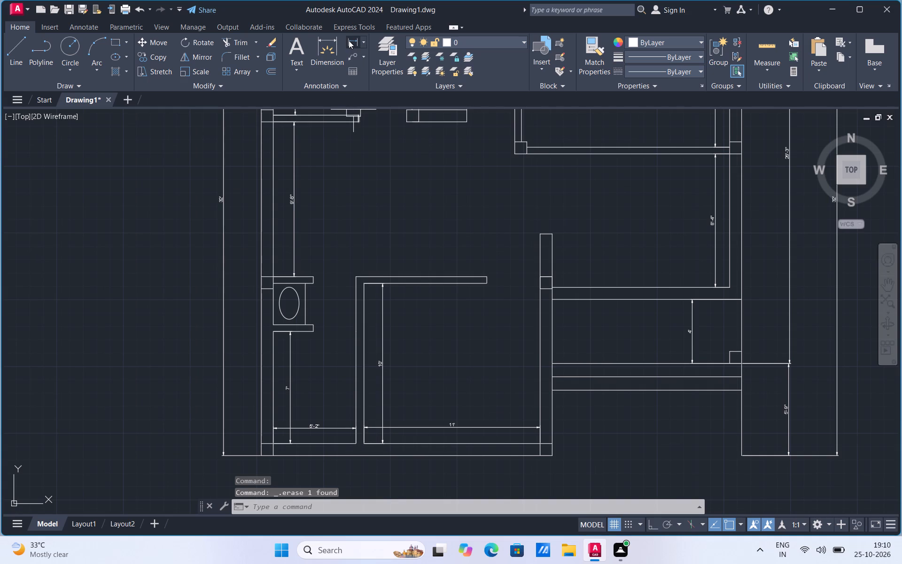
{"action": "left_click", "coordinate": [349, 40]}
{"action": "scroll", "coordinate": [316, 205], "scroll_direction": "up", "scroll_amount": 1}
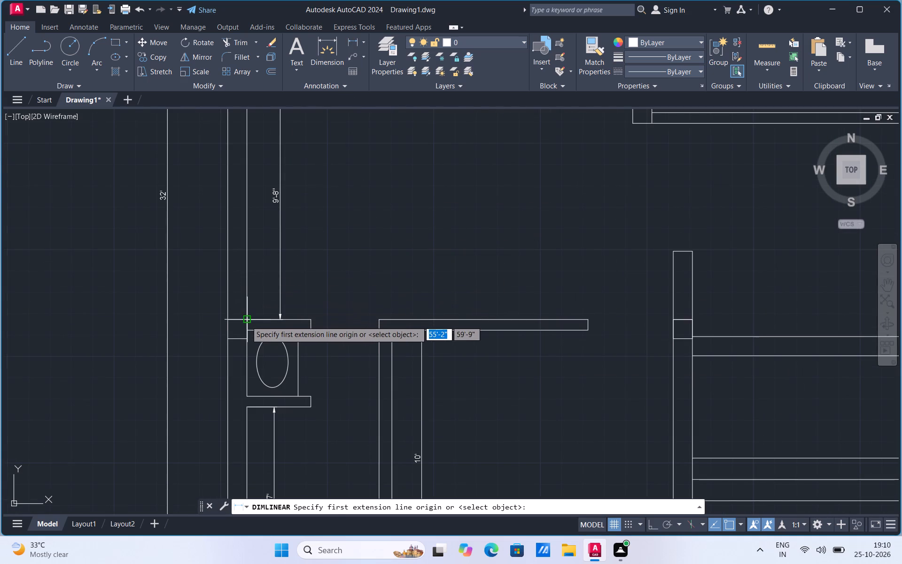
{"action": "left_click", "coordinate": [246, 321]}
{"action": "left_click", "coordinate": [674, 319]}
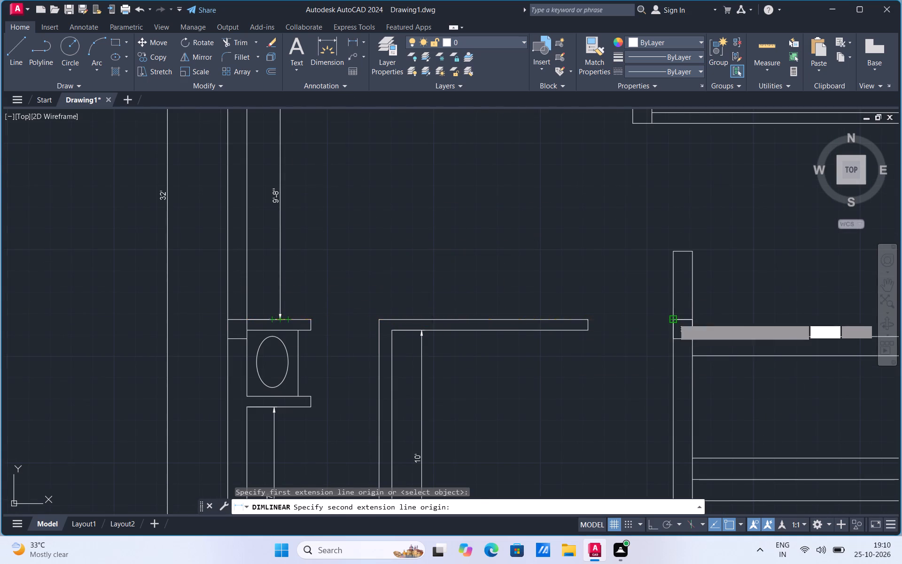
{"action": "left_click", "coordinate": [676, 296]}
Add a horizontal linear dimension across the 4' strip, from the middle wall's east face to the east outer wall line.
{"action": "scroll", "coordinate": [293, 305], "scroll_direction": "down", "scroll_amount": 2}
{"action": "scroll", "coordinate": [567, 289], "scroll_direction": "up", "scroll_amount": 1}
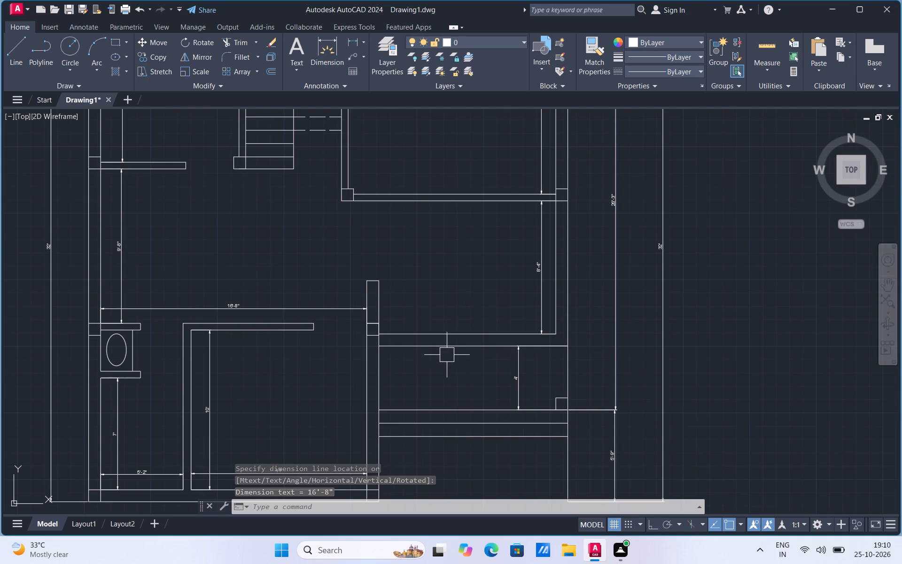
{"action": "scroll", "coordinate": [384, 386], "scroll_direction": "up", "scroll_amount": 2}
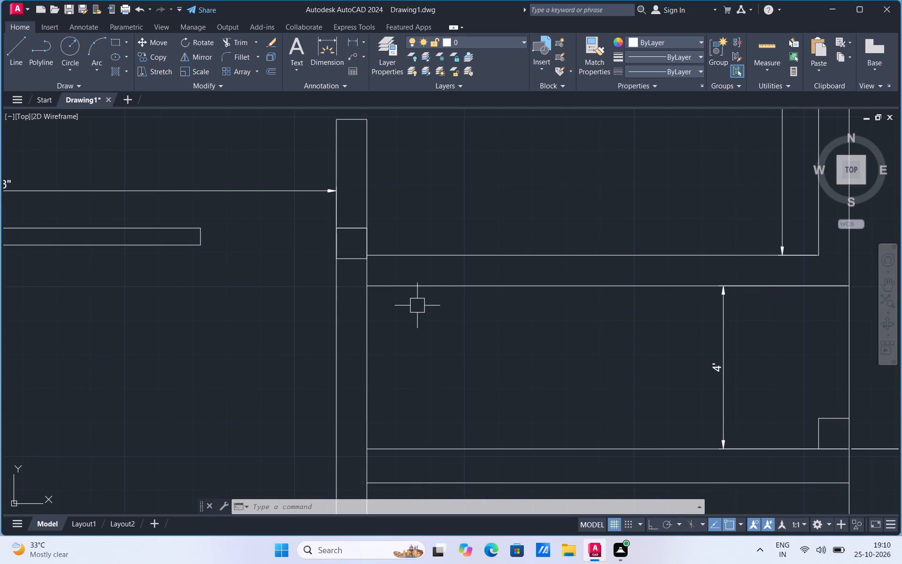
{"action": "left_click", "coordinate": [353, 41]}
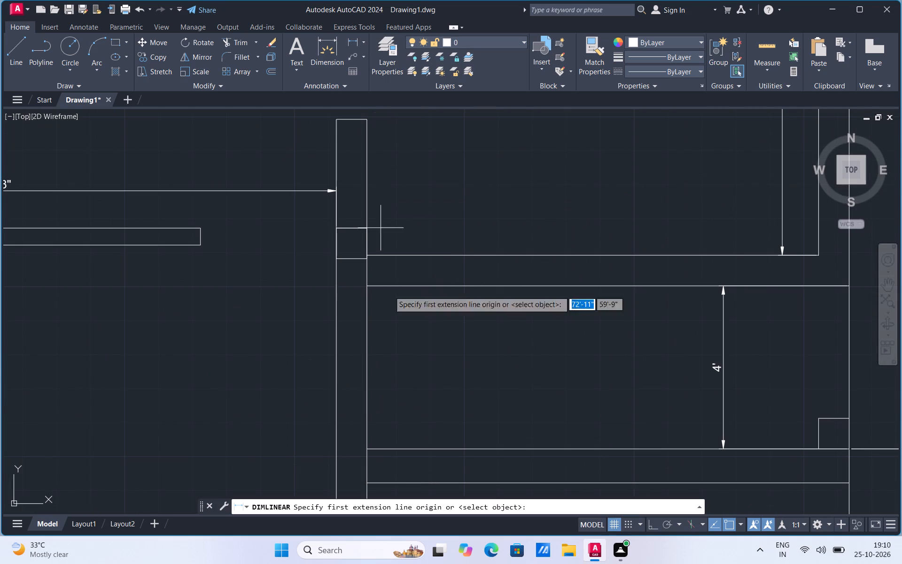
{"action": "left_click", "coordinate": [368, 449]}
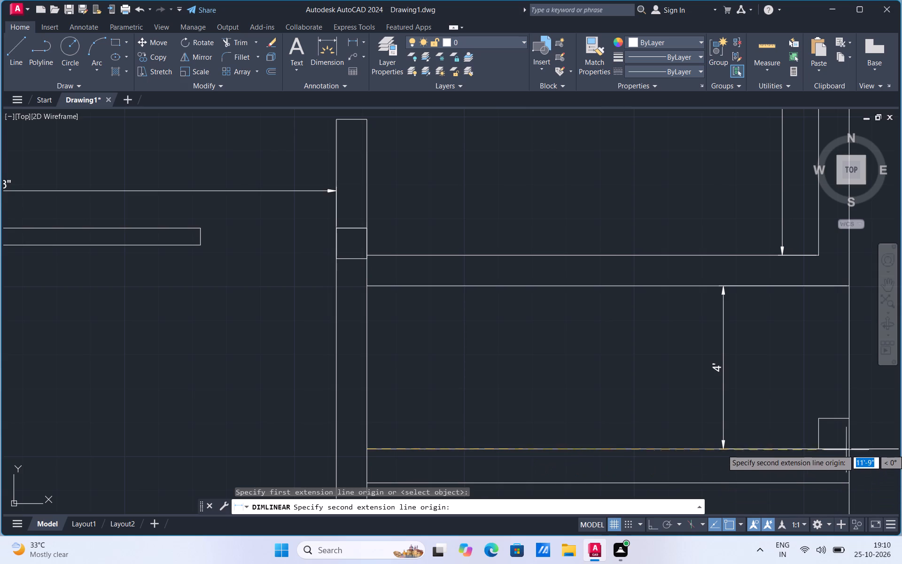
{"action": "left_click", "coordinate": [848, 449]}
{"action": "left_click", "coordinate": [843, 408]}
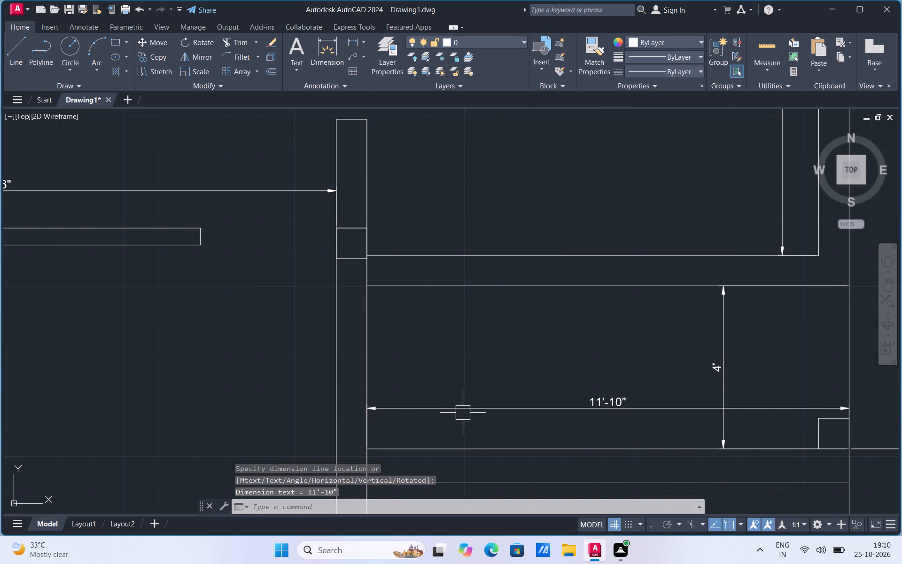
Add a horizontal linear dimension from the middle wall's upper east corner to the east wall's inner face in the 8'-4" room.
{"action": "scroll", "coordinate": [437, 414], "scroll_direction": "down", "scroll_amount": 1}
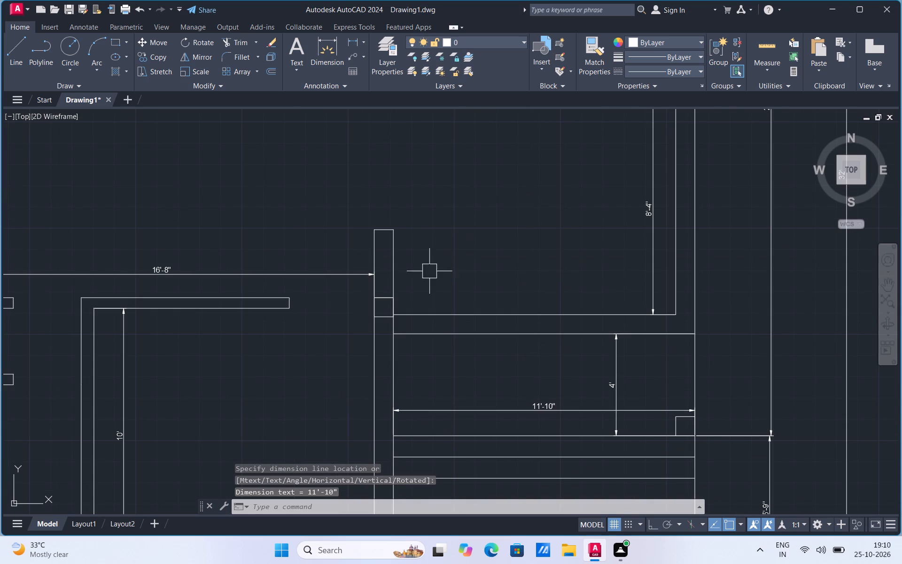
{"action": "scroll", "coordinate": [417, 298], "scroll_direction": "down", "scroll_amount": 2}
{"action": "left_click", "coordinate": [354, 43]}
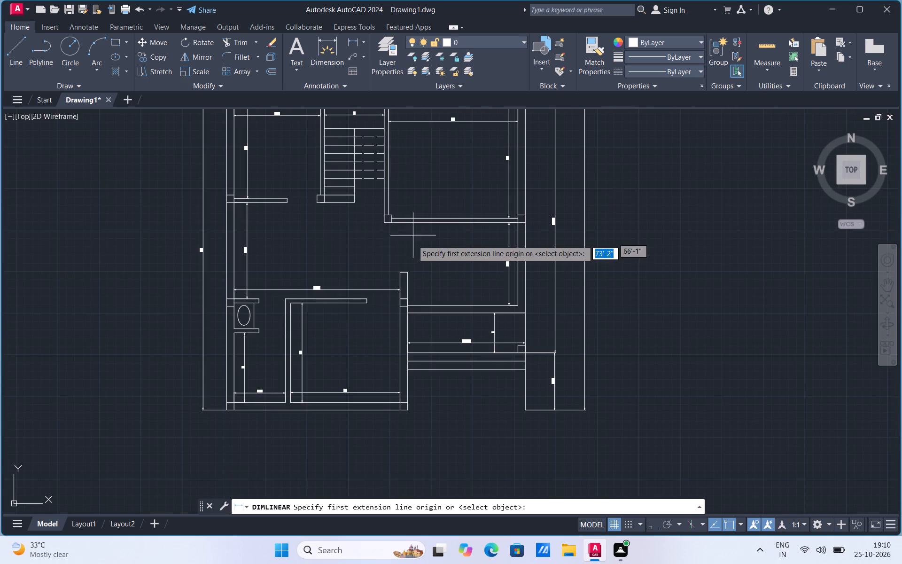
{"action": "scroll", "coordinate": [413, 258], "scroll_direction": "up", "scroll_amount": 2}
{"action": "left_click", "coordinate": [397, 298]}
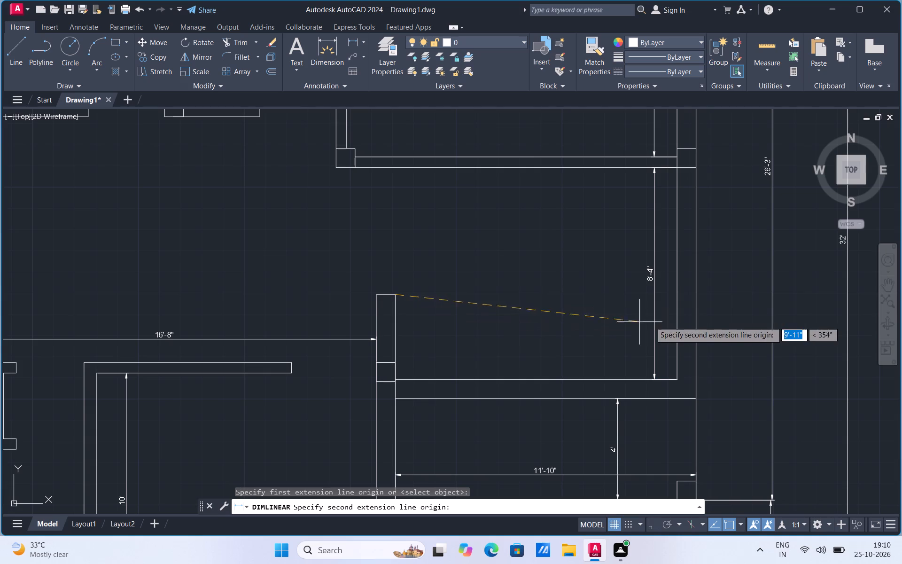
{"action": "left_click", "coordinate": [677, 294]}
{"action": "left_click", "coordinate": [669, 320]}
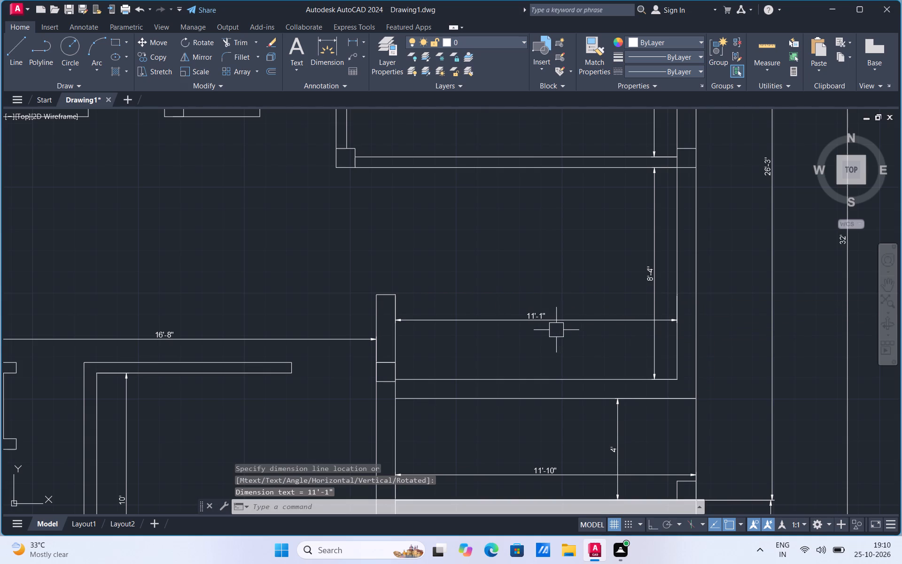
Move the middle wall's east face line 1" east from its lower endpoint.
{"action": "scroll", "coordinate": [550, 240], "scroll_direction": "down", "scroll_amount": 2}
{"action": "scroll", "coordinate": [513, 330], "scroll_direction": "up", "scroll_amount": 1}
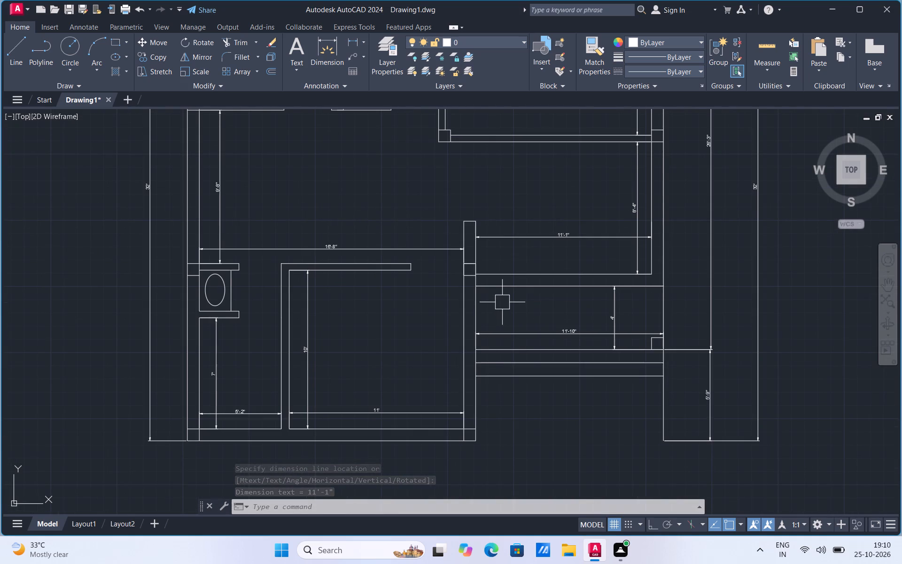
{"action": "left_click", "coordinate": [482, 310]}
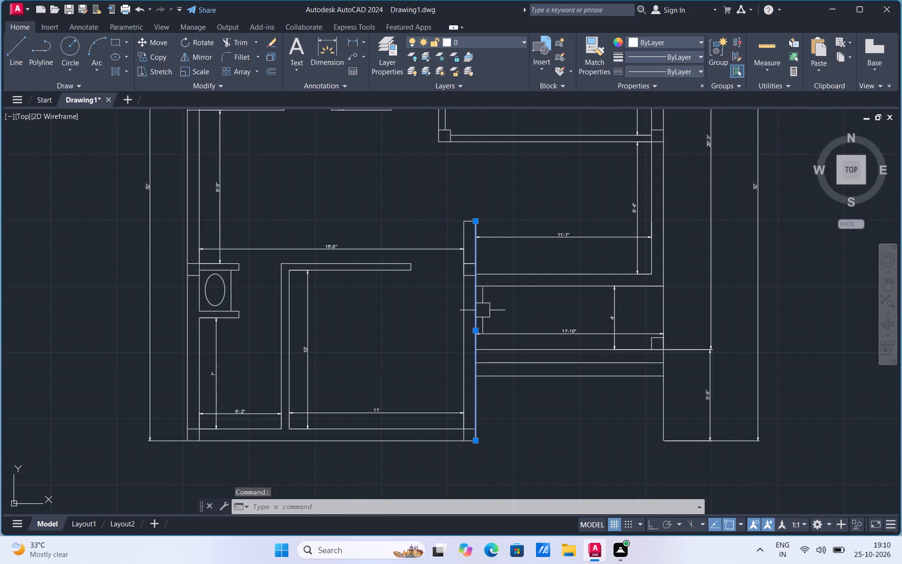
{"action": "right_click", "coordinate": [482, 310]}
{"action": "left_click", "coordinate": [519, 112]}
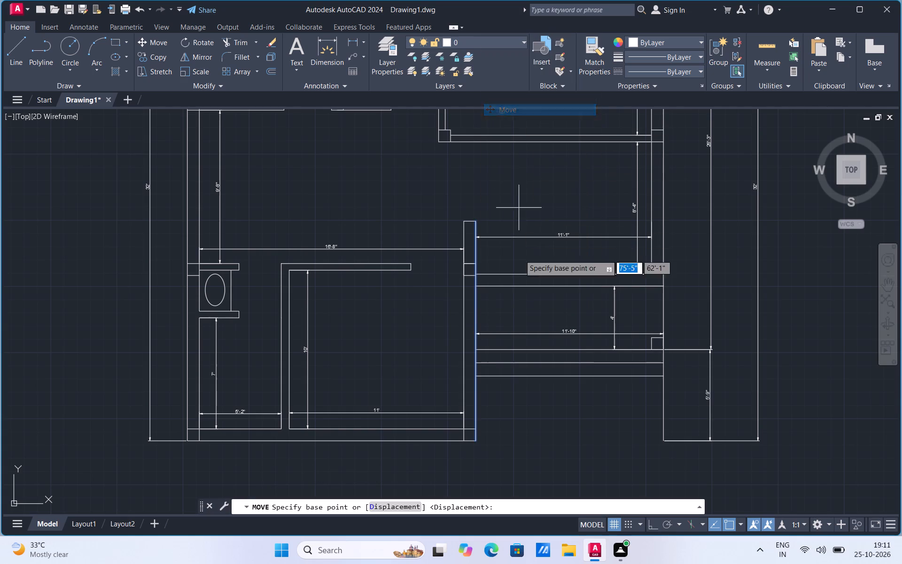
{"action": "scroll", "coordinate": [474, 439], "scroll_direction": "up", "scroll_amount": 1}
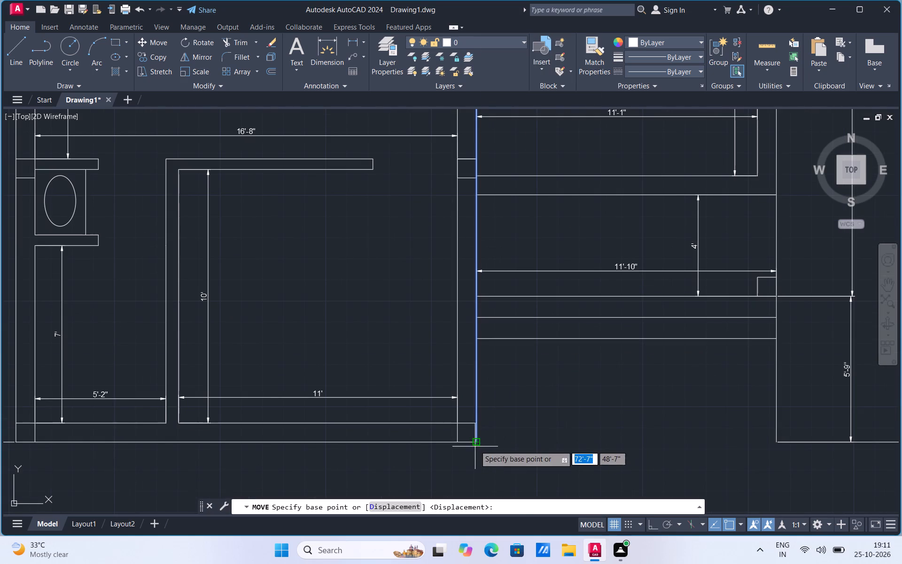
{"action": "left_click", "coordinate": [476, 442]}
{"action": "key", "text": "1"}
{"action": "key", "text": "Return"}
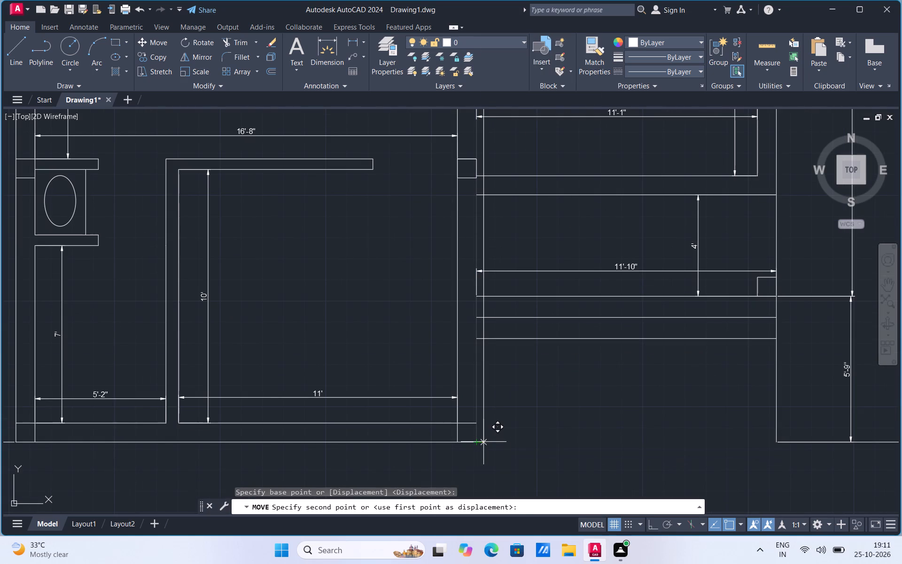
Erase the 11'-10" dimension across the 4' strip.
{"action": "scroll", "coordinate": [488, 289], "scroll_direction": "up", "scroll_amount": 2}
{"action": "left_click", "coordinate": [505, 247]}
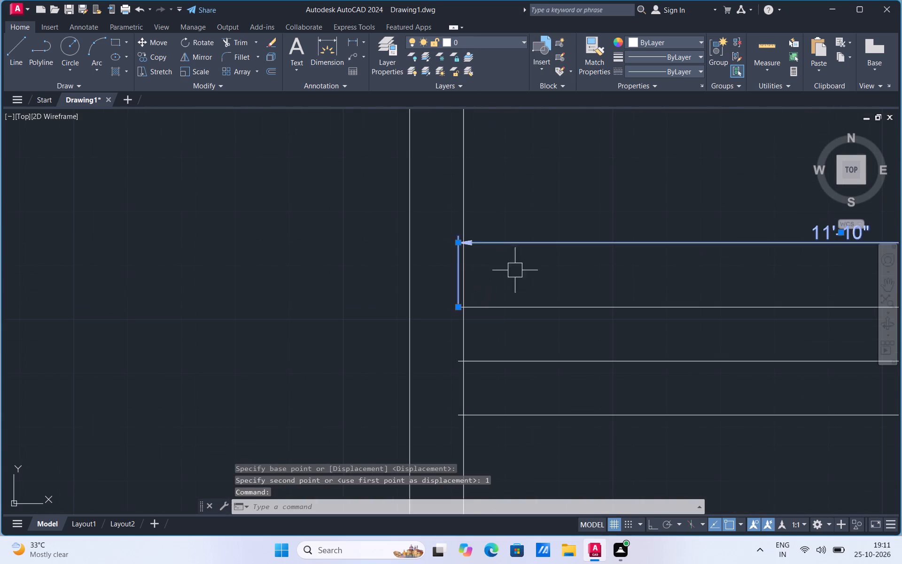
{"action": "key", "text": "Delete"}
Trim the three step lines and the two cross-wall lines where they overrun the moved east face line of the middle wall.
{"action": "left_click", "coordinate": [244, 39]}
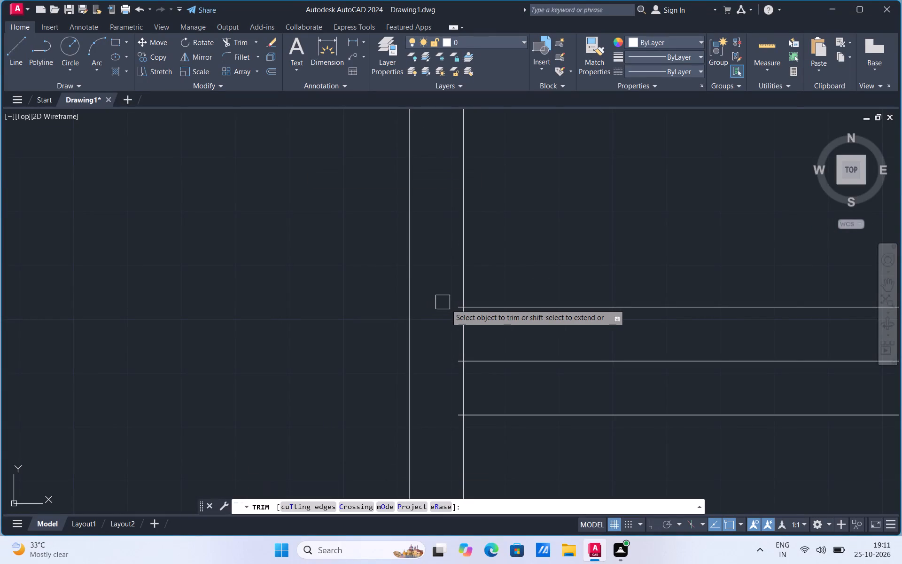
{"action": "scroll", "coordinate": [447, 305], "scroll_direction": "up", "scroll_amount": 1}
{"action": "left_click", "coordinate": [459, 307]}
{"action": "left_click", "coordinate": [459, 397]}
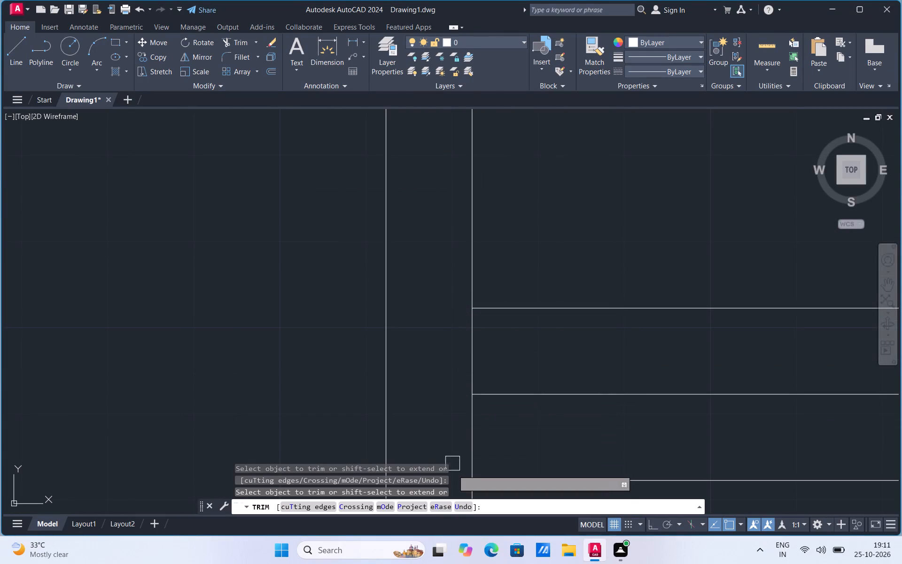
{"action": "left_click", "coordinate": [459, 479]}
{"action": "scroll", "coordinate": [461, 435], "scroll_direction": "down", "scroll_amount": 1}
{"action": "scroll", "coordinate": [439, 278], "scroll_direction": "down", "scroll_amount": 3}
{"action": "scroll", "coordinate": [439, 210], "scroll_direction": "up", "scroll_amount": 3}
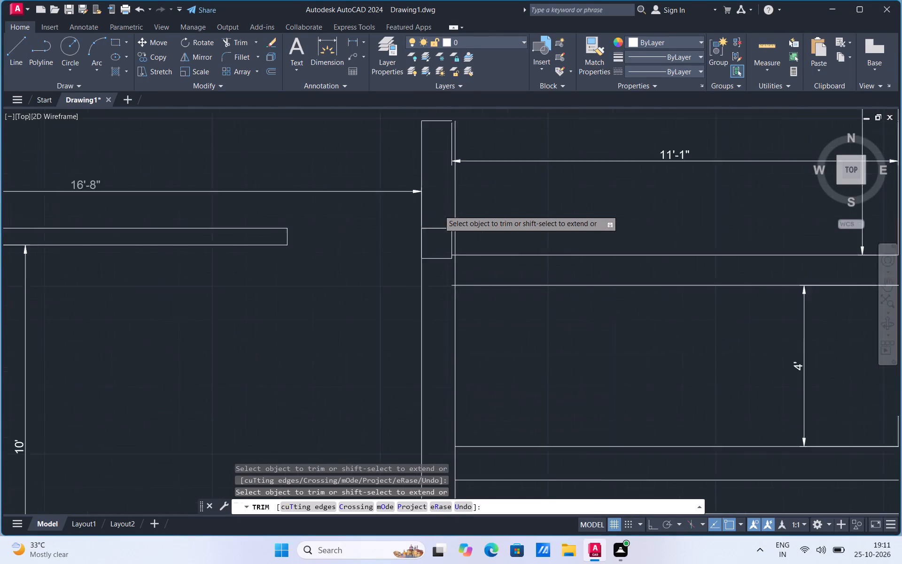
{"action": "scroll", "coordinate": [450, 267], "scroll_direction": "up", "scroll_amount": 3}
{"action": "left_click", "coordinate": [490, 325]}
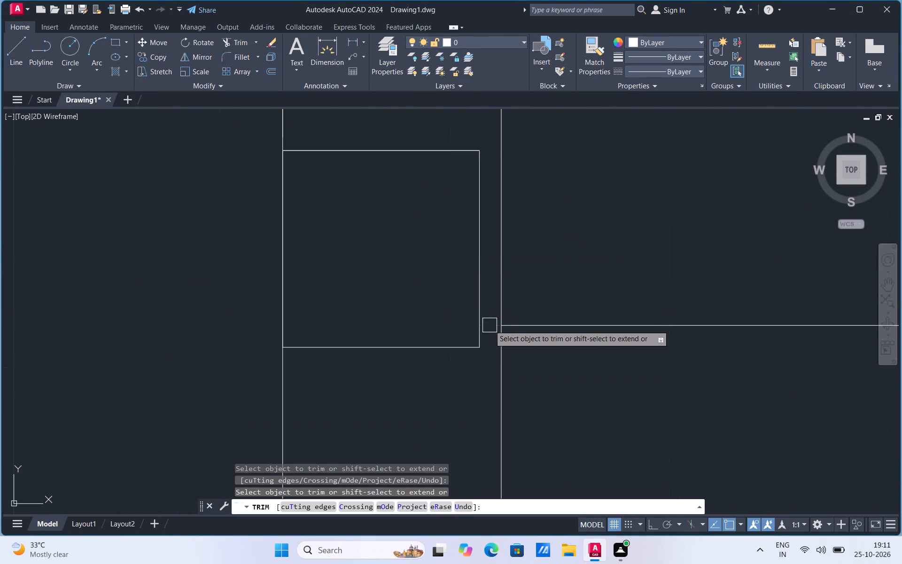
{"action": "scroll", "coordinate": [486, 360], "scroll_direction": "down", "scroll_amount": 2}
{"action": "left_click", "coordinate": [482, 424]}
Remove all four sides of the square column outline inside the middle wall with Trim.
{"action": "left_click", "coordinate": [457, 352]}
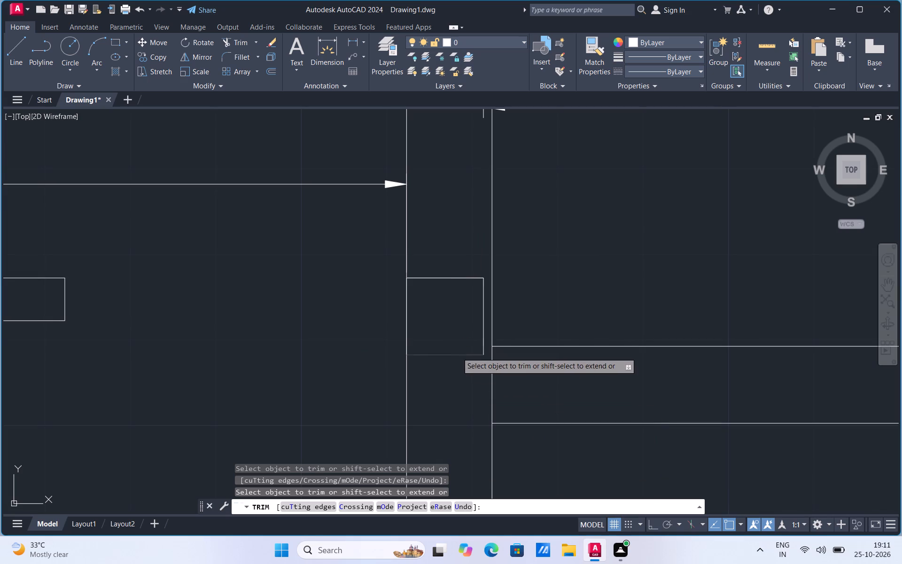
{"action": "left_click_drag", "start_coordinate": [451, 275], "coordinate": [439, 284]}
{"action": "left_click_drag", "start_coordinate": [433, 282], "coordinate": [430, 290]}
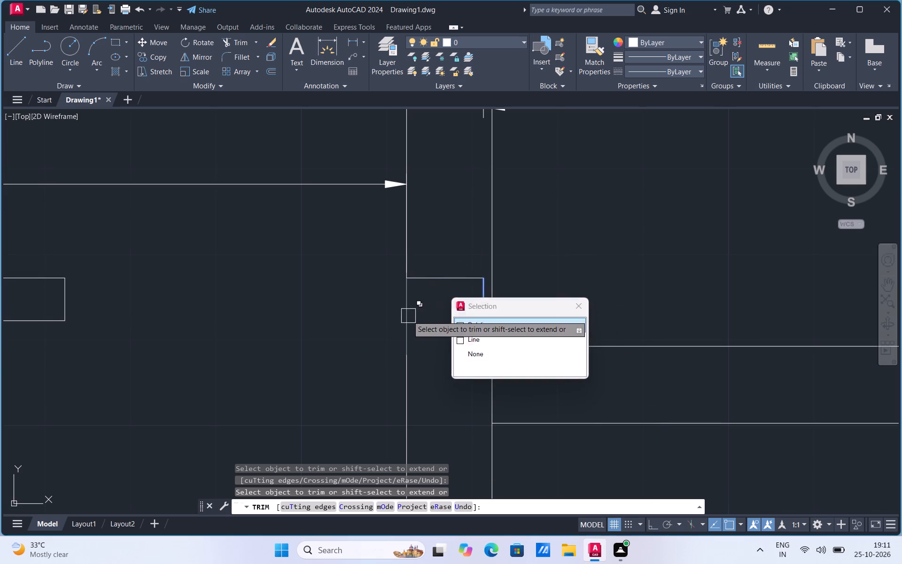
{"action": "left_click", "coordinate": [408, 316]}
{"action": "left_click", "coordinate": [443, 277]}
{"action": "left_click", "coordinate": [481, 309]}
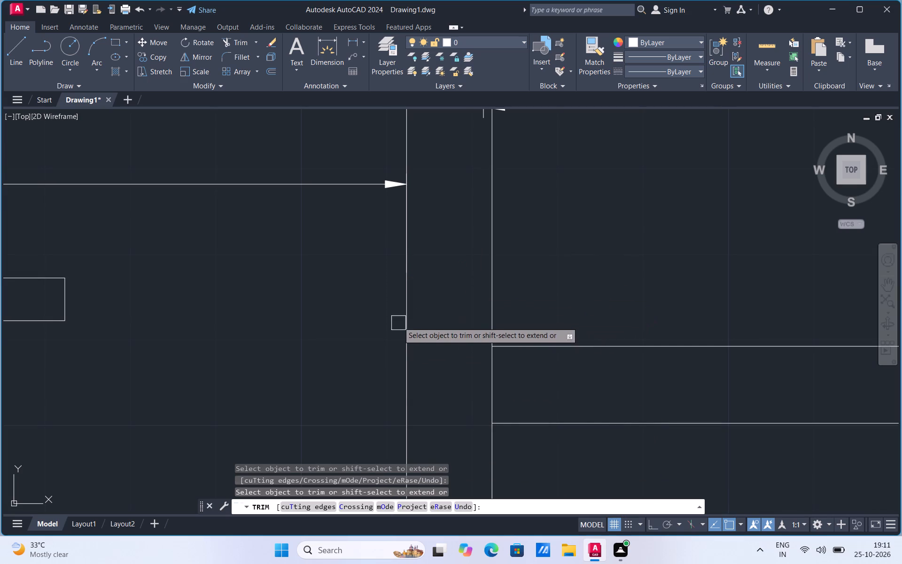
{"action": "scroll", "coordinate": [450, 376], "scroll_direction": "down", "scroll_amount": 2}
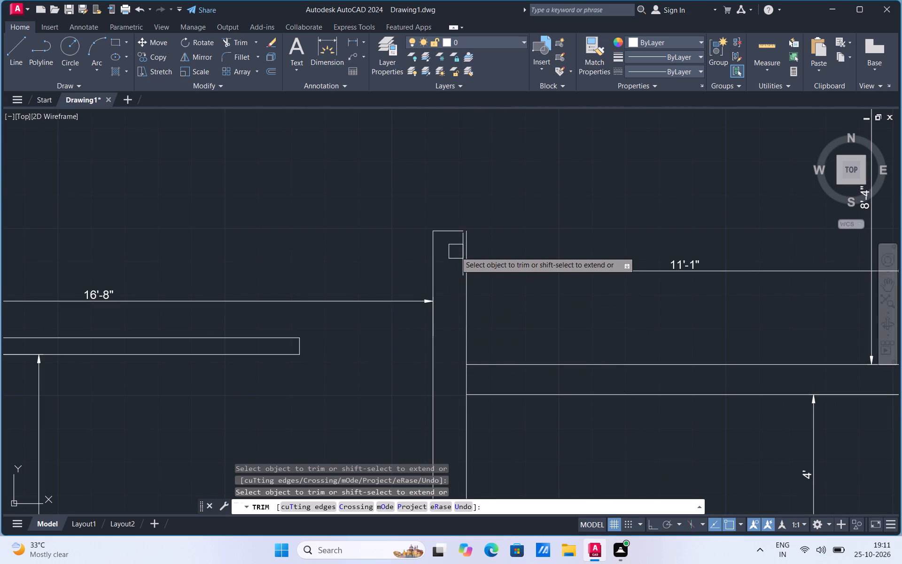
Remove the 11'-1" dimension east of the middle wall's top end with Trim.
{"action": "left_click", "coordinate": [458, 250]}
{"action": "type", "text": "ex"}
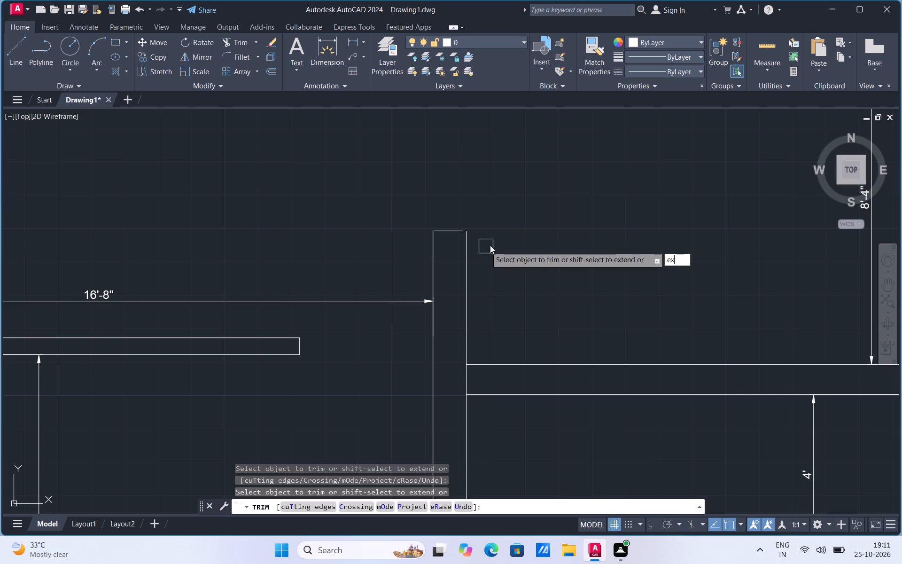
{"action": "key", "text": "Escape"}
Extend the middle wall's top end line and the bottom wall's two lines to the wall's east face.
{"action": "key", "text": "e"}
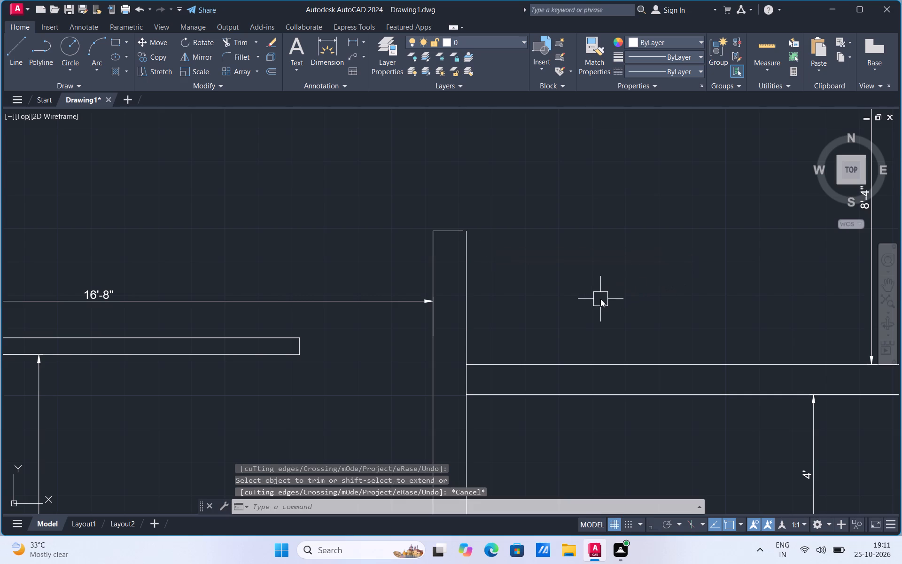
{"action": "key", "text": "x"}
{"action": "left_click", "coordinate": [646, 322]}
{"action": "left_click", "coordinate": [454, 231]}
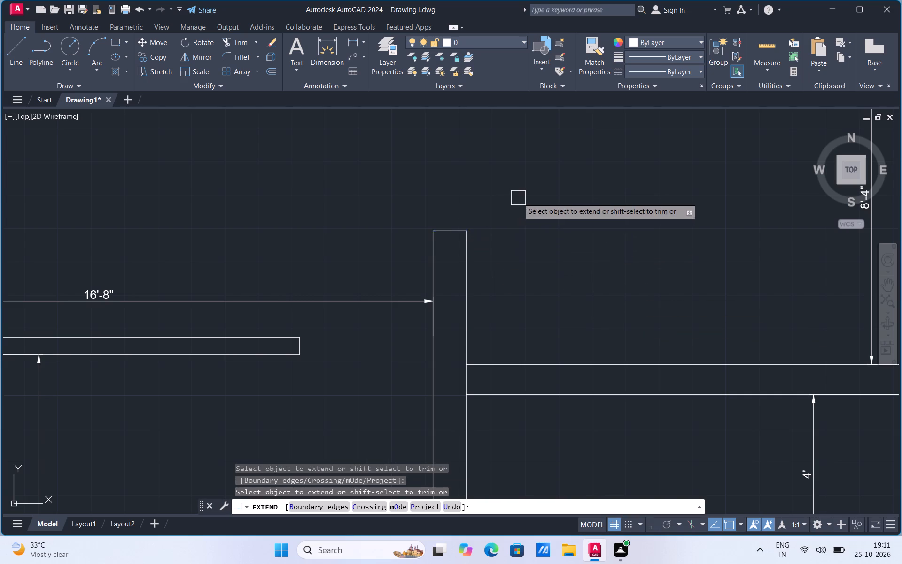
{"action": "scroll", "coordinate": [518, 198], "scroll_direction": "down", "scroll_amount": 2}
{"action": "scroll", "coordinate": [481, 403], "scroll_direction": "up", "scroll_amount": 1}
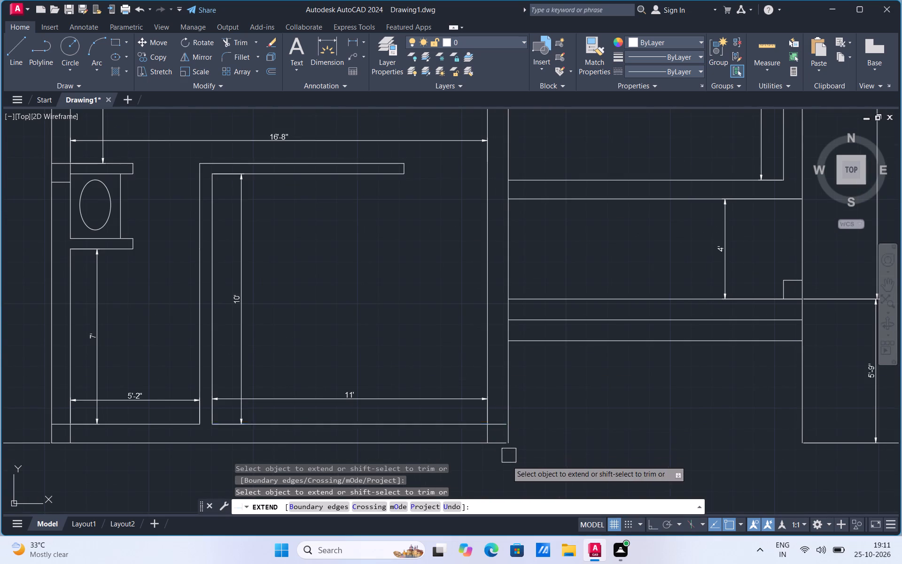
{"action": "scroll", "coordinate": [506, 461], "scroll_direction": "up", "scroll_amount": 2}
{"action": "left_click", "coordinate": [498, 418]}
{"action": "left_click", "coordinate": [493, 367]}
{"action": "scroll", "coordinate": [498, 437], "scroll_direction": "down", "scroll_amount": 2}
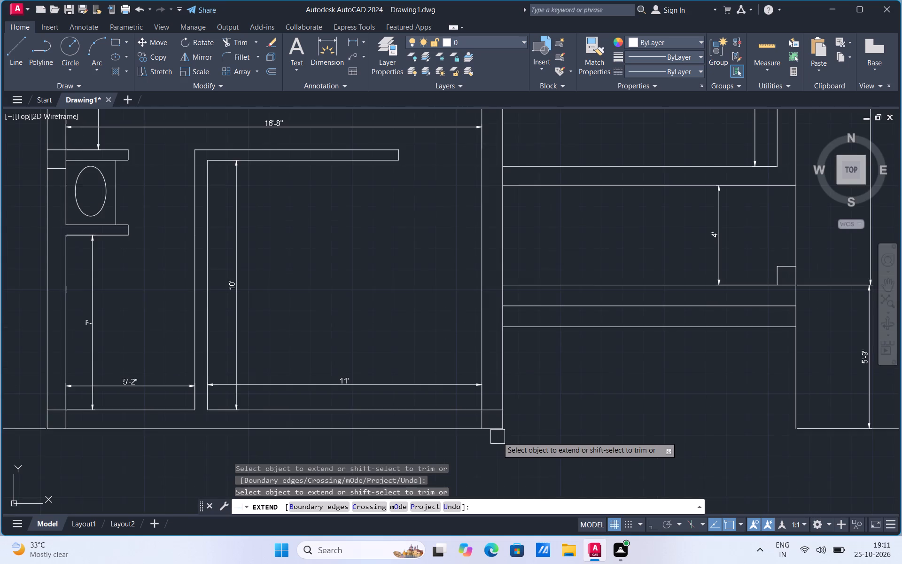
{"action": "scroll", "coordinate": [498, 437], "scroll_direction": "down", "scroll_amount": 1}
{"action": "key", "text": "Escape"}
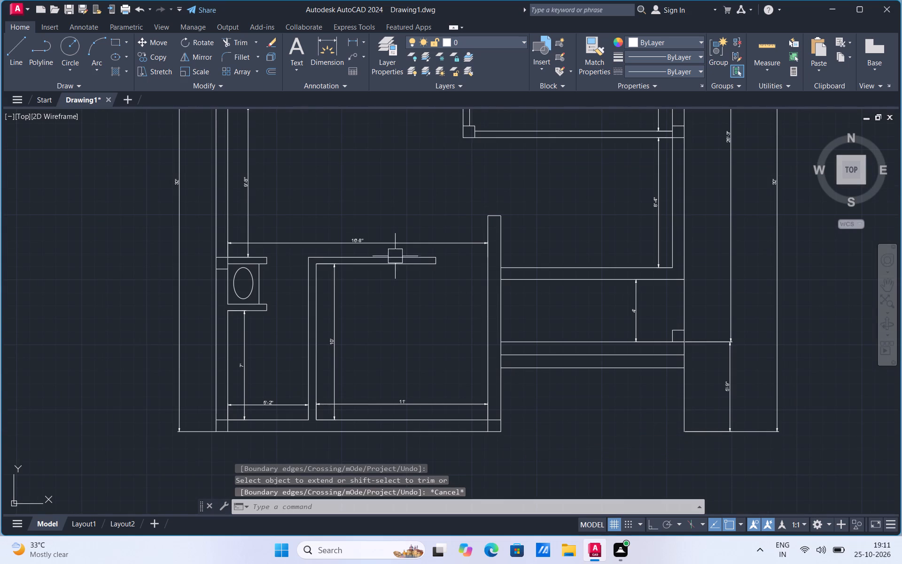
Draw a 9" by 10" column rectangle inside the 11' by 10' room.
{"action": "scroll", "coordinate": [514, 261], "scroll_direction": "up", "scroll_amount": 1}
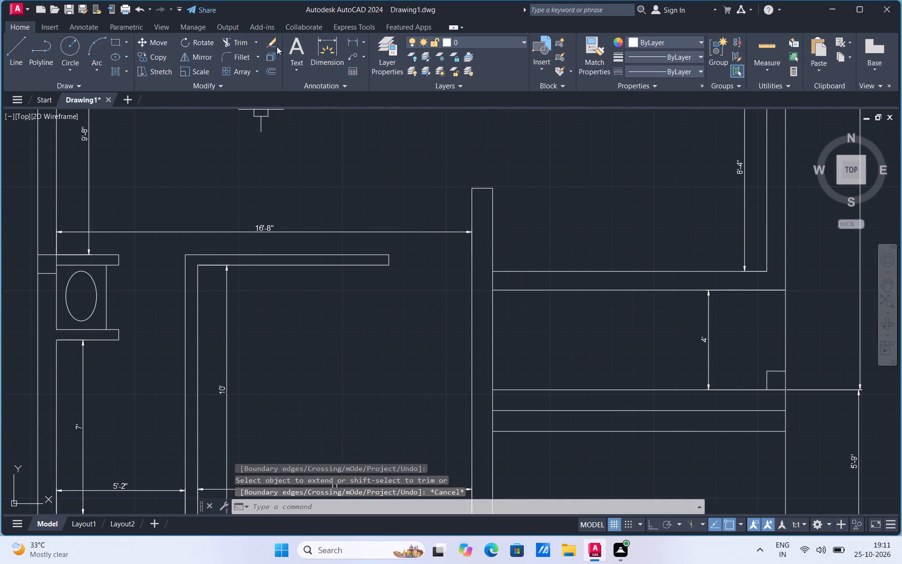
{"action": "left_click", "coordinate": [127, 41]}
{"action": "left_click", "coordinate": [124, 62]}
{"action": "left_click_drag", "start_coordinate": [298, 313], "coordinate": [295, 321]}
{"action": "type", "text": "9,10"}
{"action": "key", "text": "Return"}
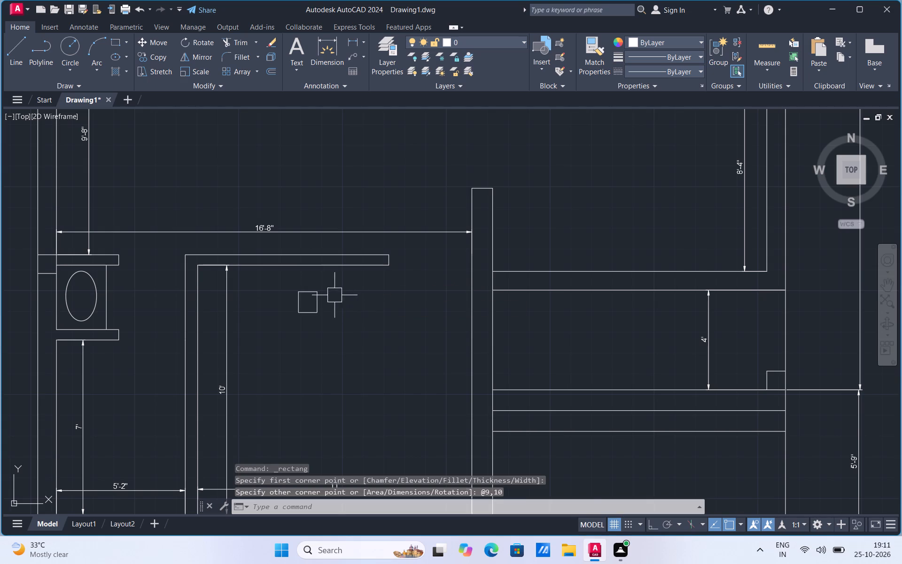
With Ortho on, rotate the column rectangle 270° about its northeast corner.
{"action": "scroll", "coordinate": [323, 295], "scroll_direction": "up", "scroll_amount": 2}
{"action": "left_click", "coordinate": [308, 315]}
{"action": "right_click", "coordinate": [308, 315]}
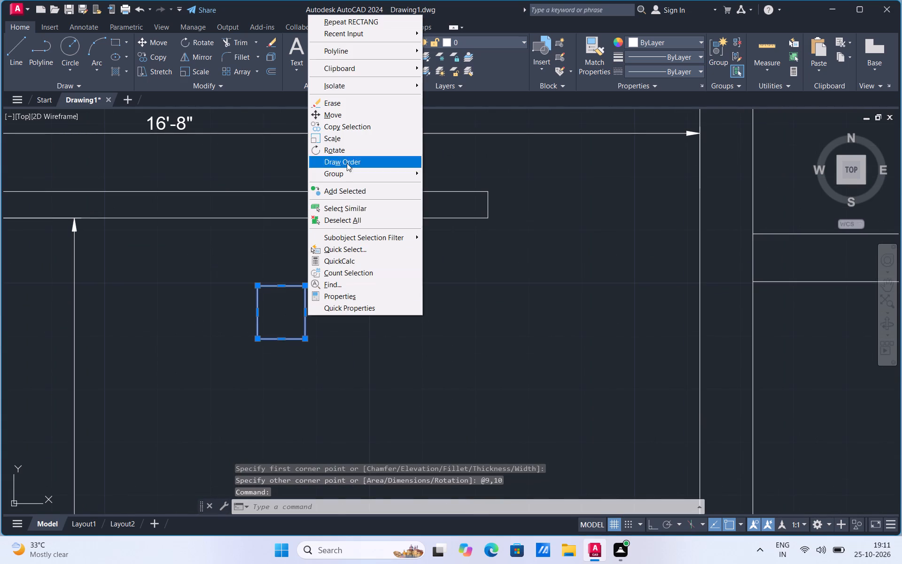
{"action": "left_click", "coordinate": [344, 149]}
{"action": "left_click", "coordinate": [302, 287]}
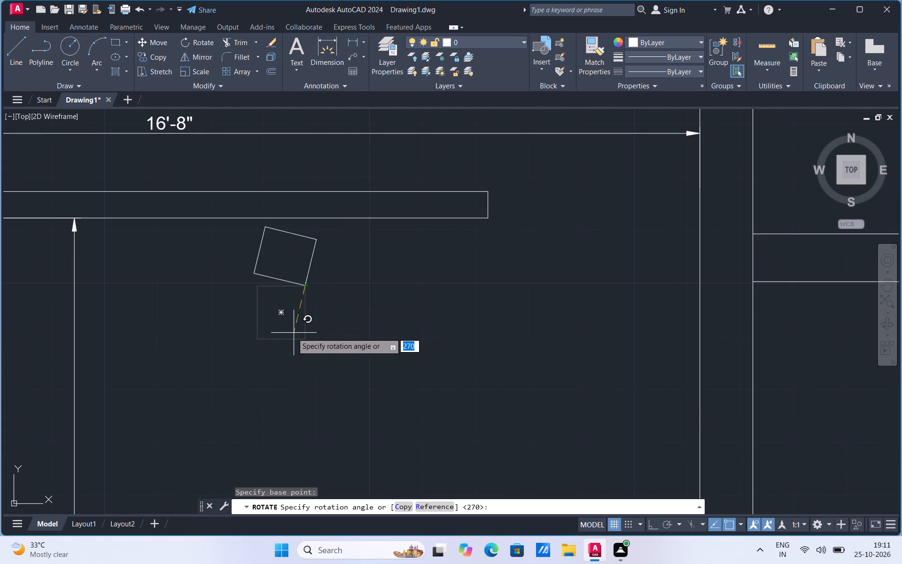
{"action": "left_click", "coordinate": [653, 528]}
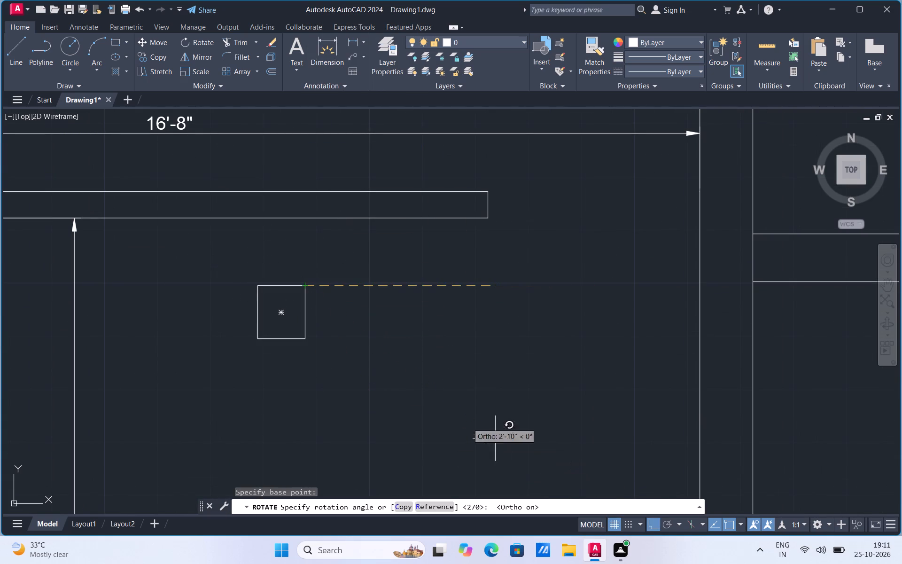
{"action": "left_click", "coordinate": [307, 365]}
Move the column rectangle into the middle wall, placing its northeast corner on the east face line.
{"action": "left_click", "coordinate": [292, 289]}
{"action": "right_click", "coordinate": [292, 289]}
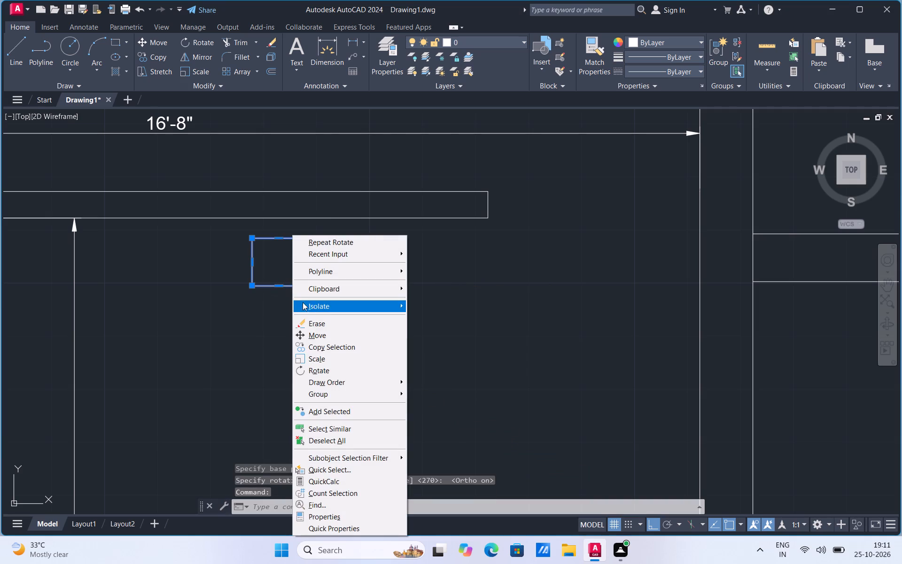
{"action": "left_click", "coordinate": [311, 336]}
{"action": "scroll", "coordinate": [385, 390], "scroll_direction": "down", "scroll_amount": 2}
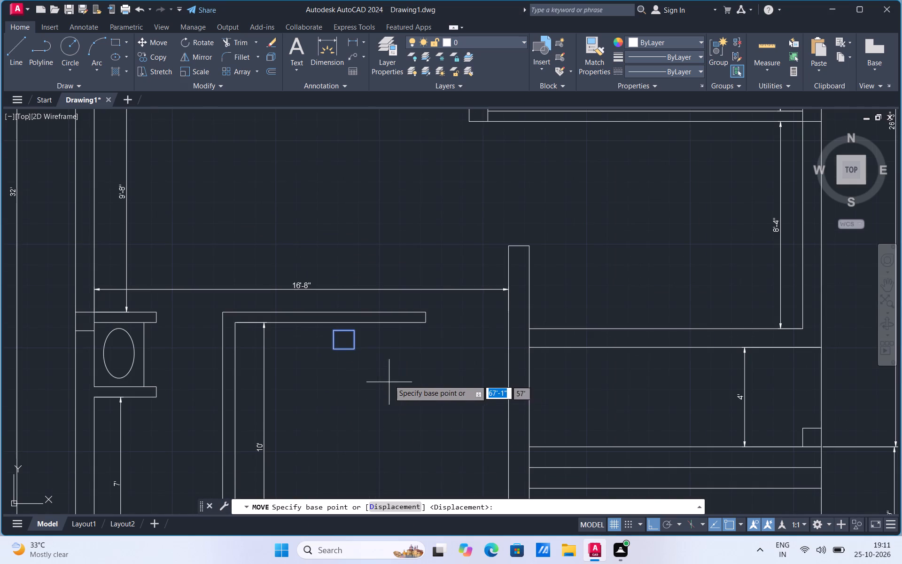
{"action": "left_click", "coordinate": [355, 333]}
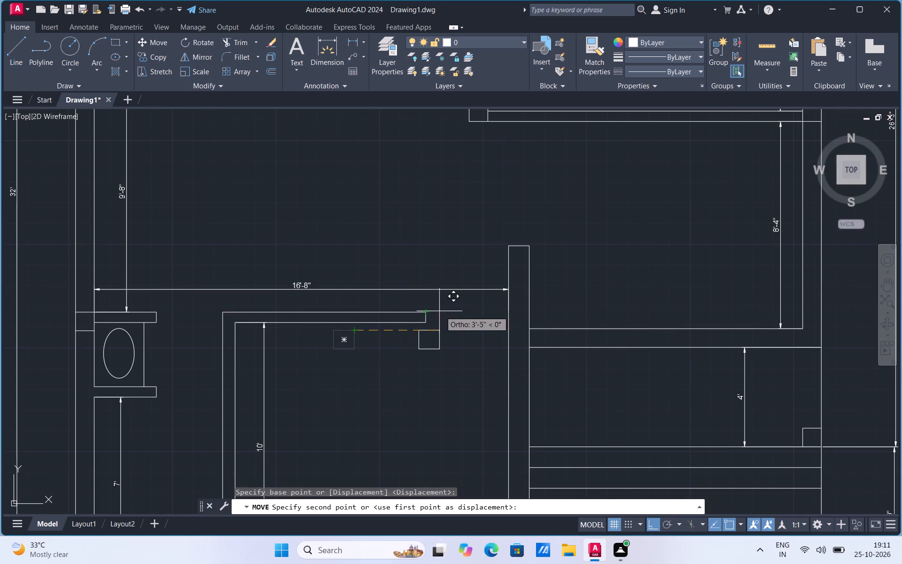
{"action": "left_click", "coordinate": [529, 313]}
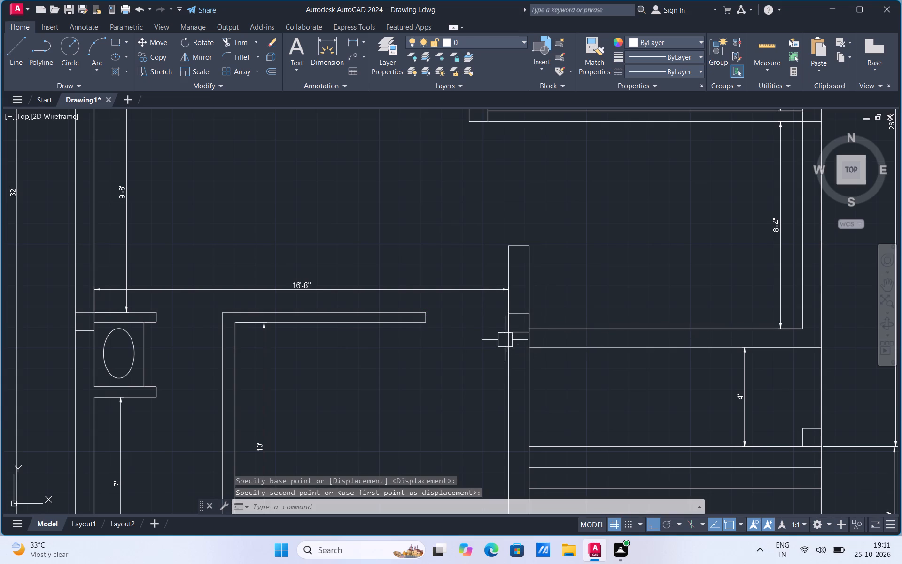
Move the column rectangle to the free end of the 11' room's upper wall, matching its northwest corner to the wall's northeast corner.
{"action": "left_click", "coordinate": [517, 318]}
{"action": "right_click", "coordinate": [517, 318]}
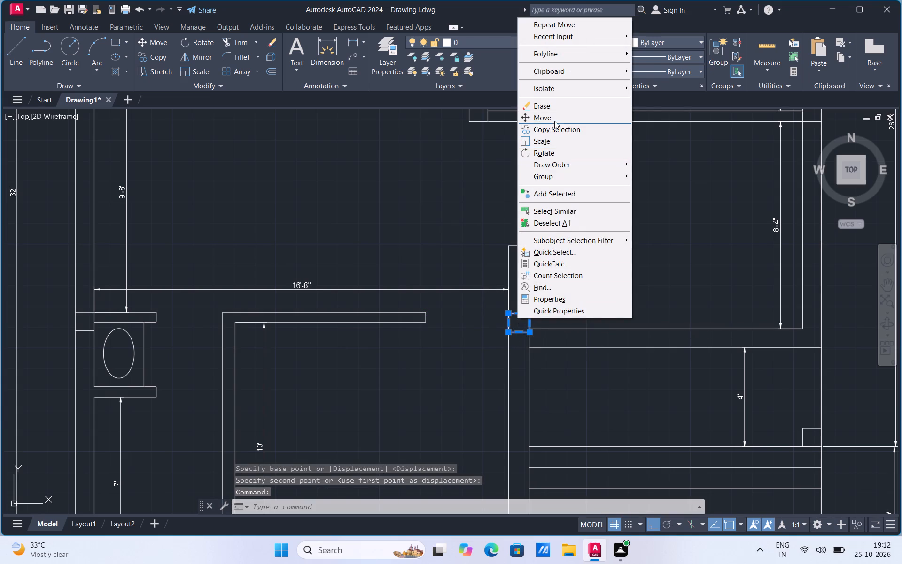
{"action": "left_click", "coordinate": [554, 119]}
{"action": "left_click", "coordinate": [508, 314]}
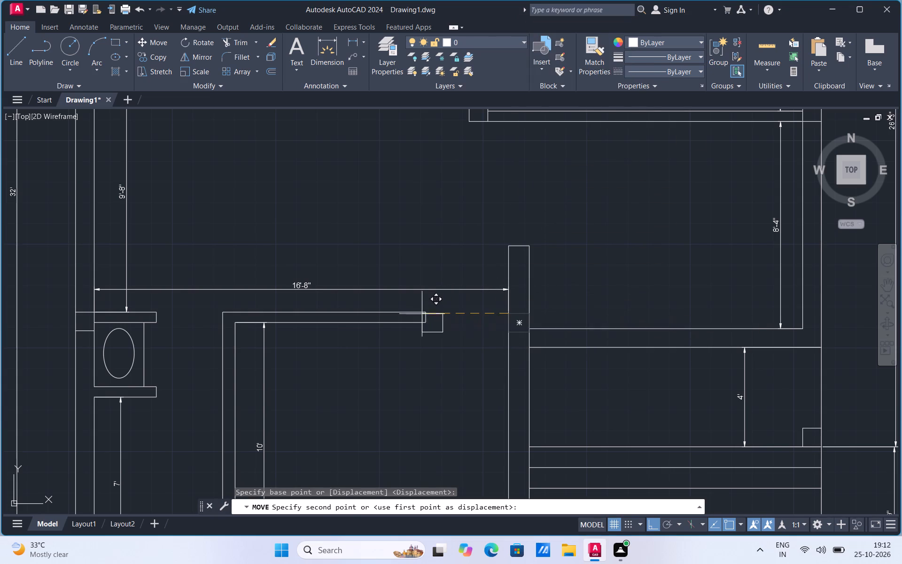
{"action": "left_click", "coordinate": [428, 313]}
{"action": "scroll", "coordinate": [451, 306], "scroll_direction": "up", "scroll_amount": 2}
{"action": "left_click", "coordinate": [418, 329]}
{"action": "right_click", "coordinate": [418, 329]}
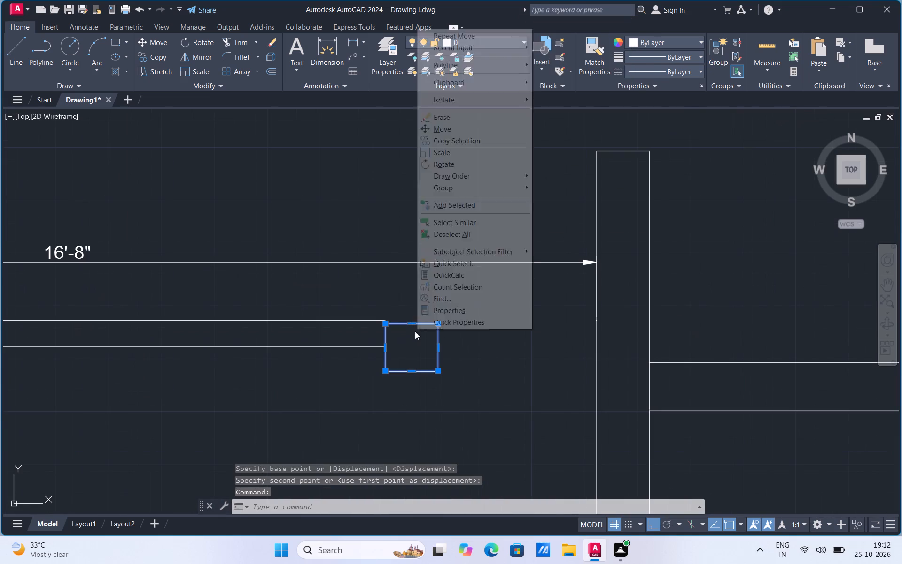
{"action": "left_click", "coordinate": [445, 131]}
{"action": "scroll", "coordinate": [388, 349], "scroll_direction": "up", "scroll_amount": 3}
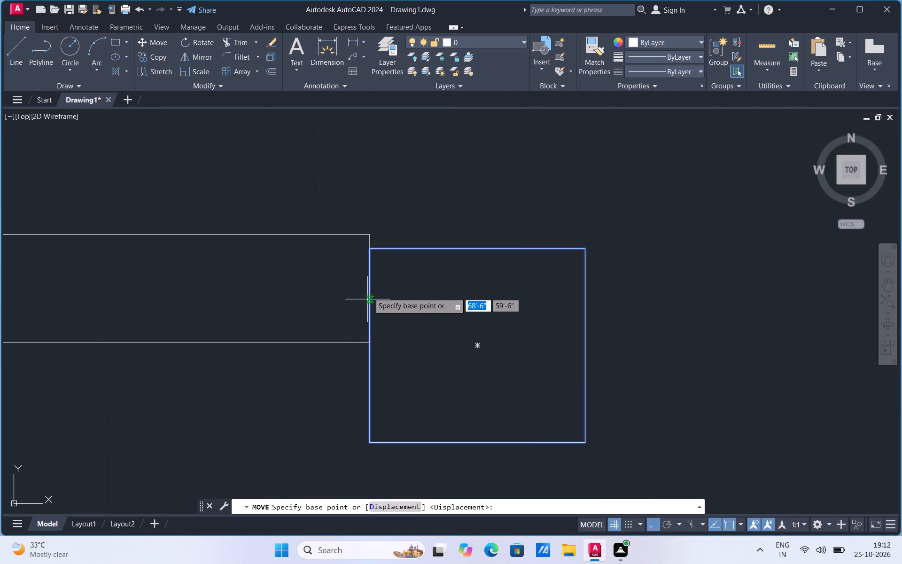
{"action": "left_click", "coordinate": [371, 251]}
{"action": "left_click", "coordinate": [369, 235]}
{"action": "scroll", "coordinate": [384, 407], "scroll_direction": "down", "scroll_amount": 2}
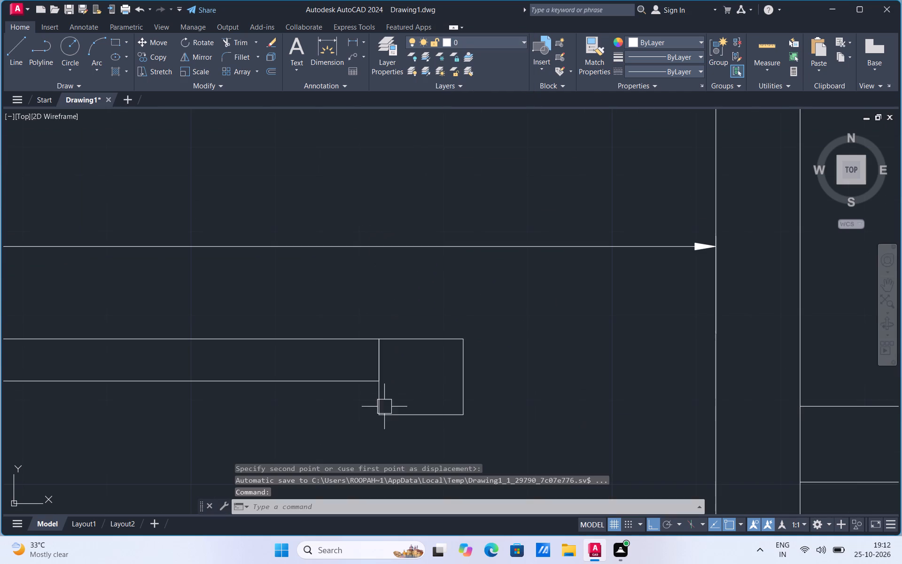
Move the column rectangle straight east into the middle wall, with its northeast corner on the wall's east face.
{"action": "left_click", "coordinate": [380, 410]}
{"action": "right_click", "coordinate": [379, 411]}
{"action": "left_click", "coordinate": [420, 214]}
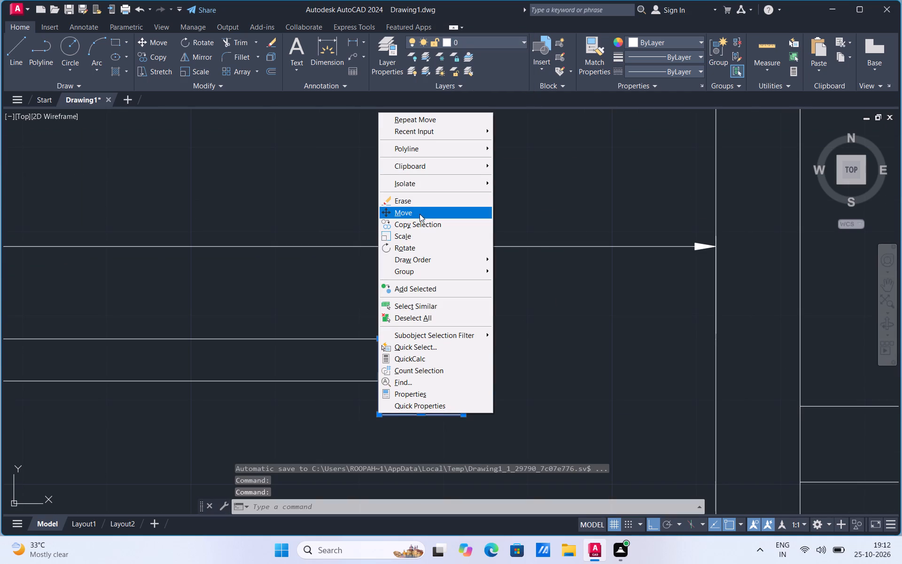
{"action": "left_click", "coordinate": [464, 340]}
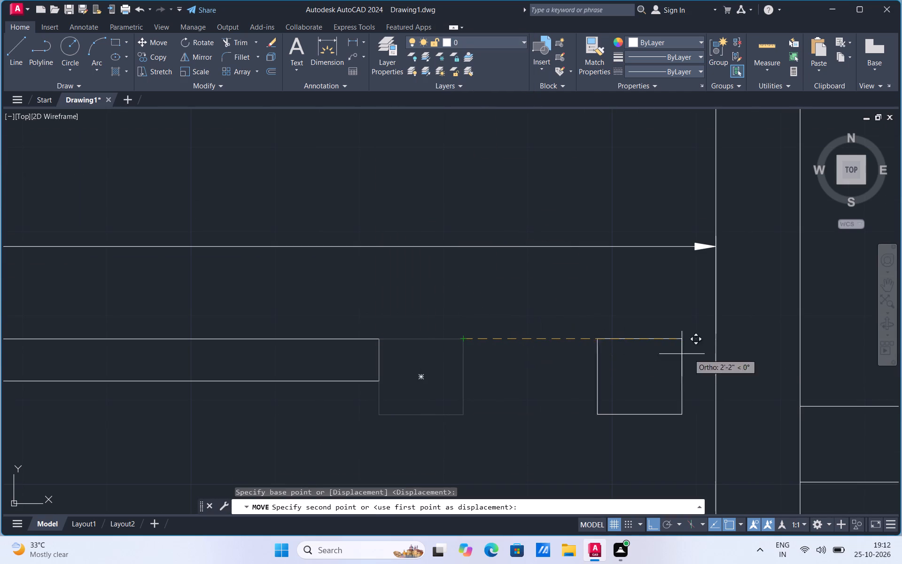
{"action": "left_click", "coordinate": [799, 341]}
{"action": "scroll", "coordinate": [471, 382], "scroll_direction": "down", "scroll_amount": 4}
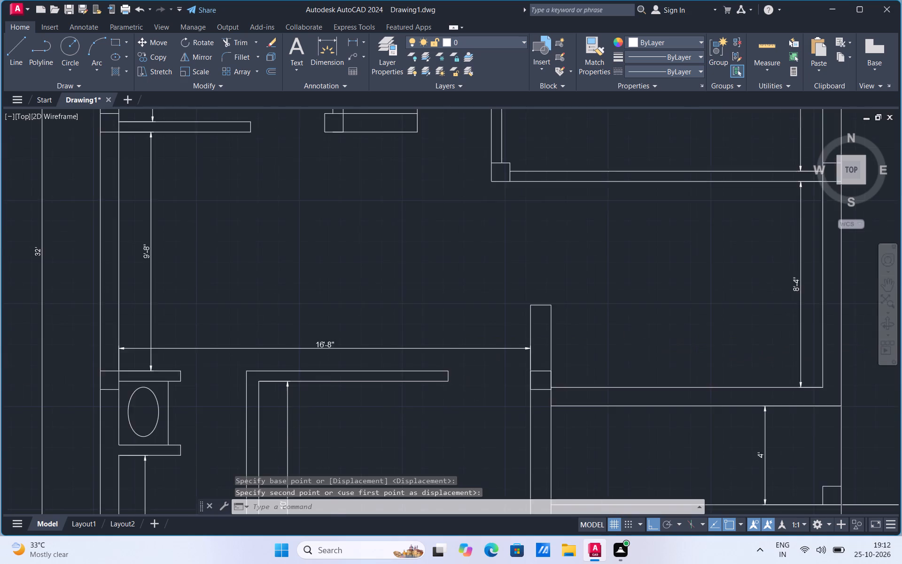
Explode the column rectangle in the middle wall and delete its two vertical sides.
{"action": "scroll", "coordinate": [482, 393], "scroll_direction": "up", "scroll_amount": 2}
{"action": "scroll", "coordinate": [556, 370], "scroll_direction": "up", "scroll_amount": 2}
{"action": "left_click", "coordinate": [558, 384]}
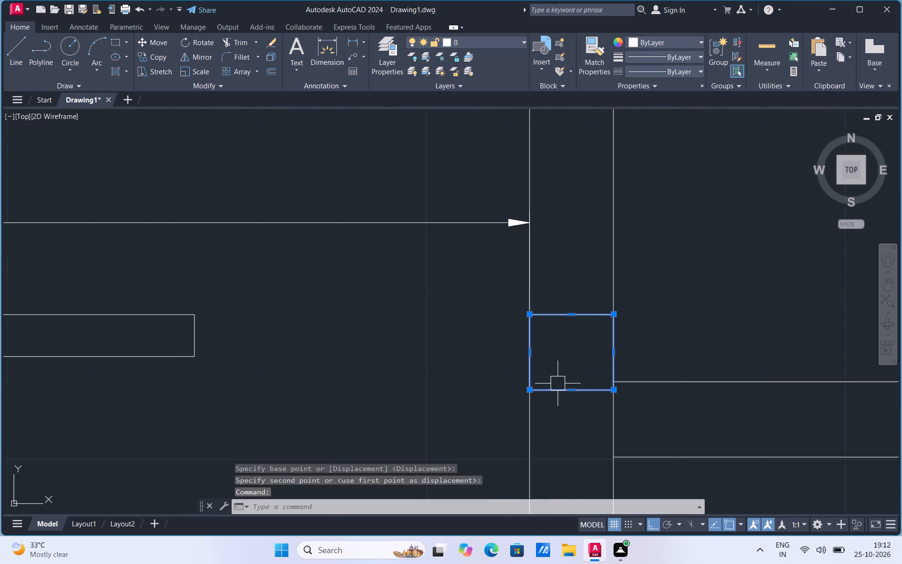
{"action": "type", "text": "ex"}
{"action": "left_click", "coordinate": [606, 423]}
{"action": "left_click", "coordinate": [528, 357]}
{"action": "key", "text": "Delete"}
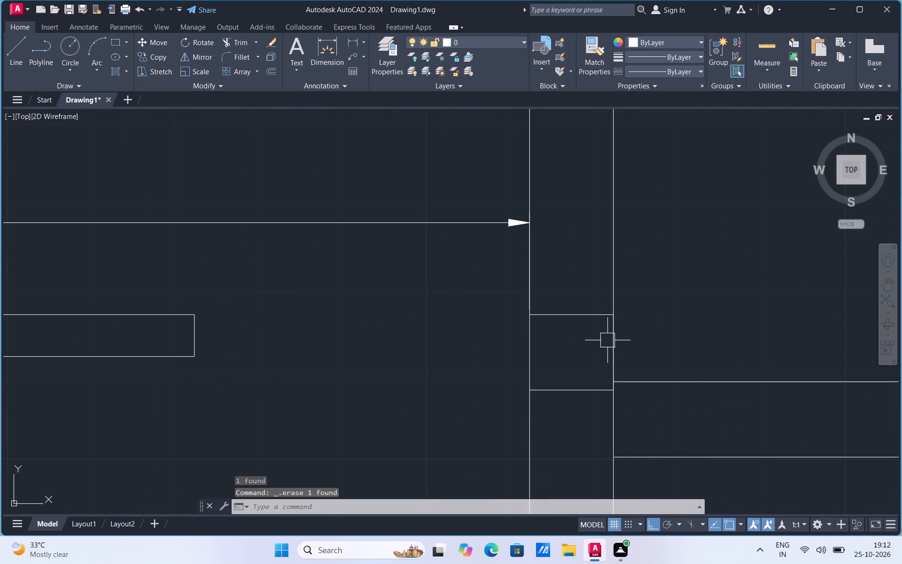
{"action": "left_click", "coordinate": [607, 342]}
{"action": "key", "text": "Delete"}
{"action": "scroll", "coordinate": [453, 359], "scroll_direction": "down", "scroll_amount": 2}
{"action": "scroll", "coordinate": [533, 368], "scroll_direction": "down", "scroll_amount": 2}
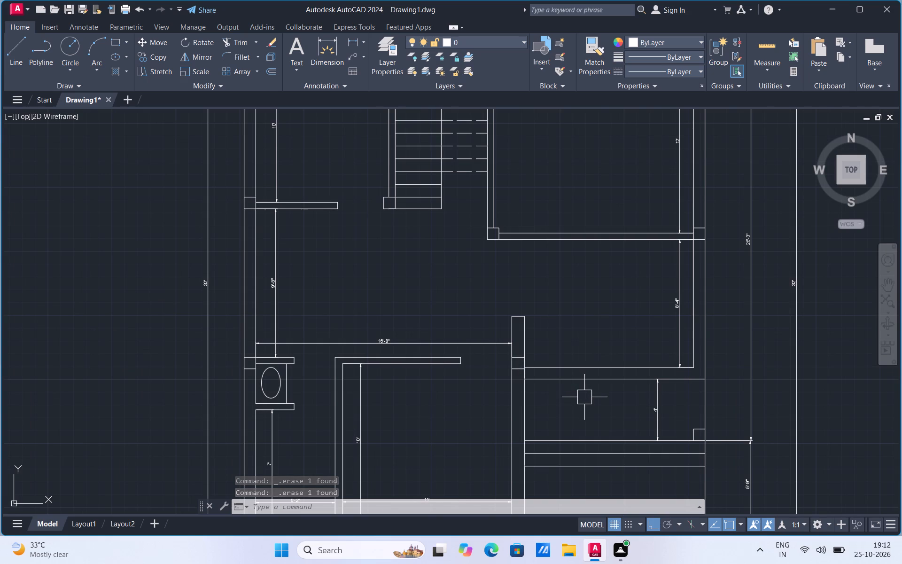
Dimension the clear width of the 8'-4" room from the middle wall's east face to the east wall's inner face.
{"action": "scroll", "coordinate": [558, 345], "scroll_direction": "up", "scroll_amount": 2}
{"action": "scroll", "coordinate": [341, 339], "scroll_direction": "down", "scroll_amount": 1}
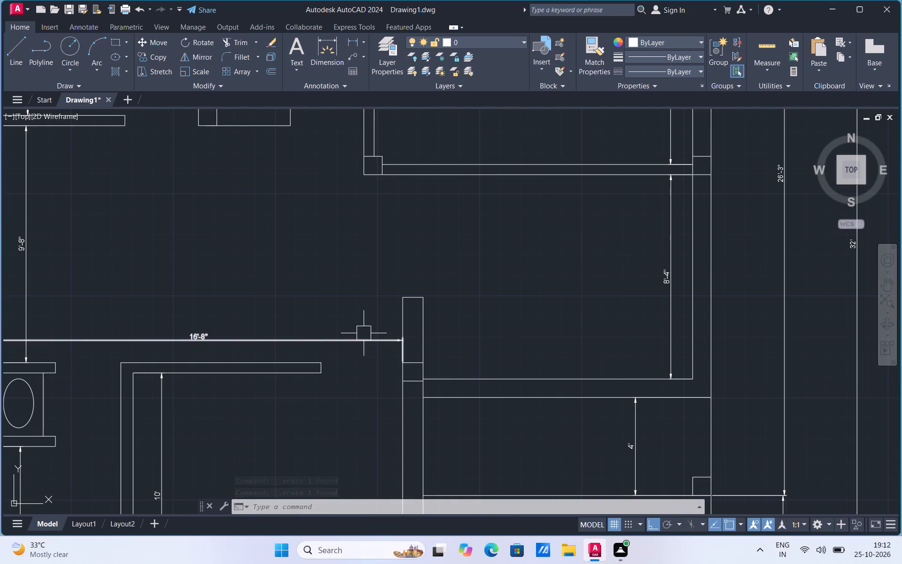
{"action": "left_click", "coordinate": [353, 44]}
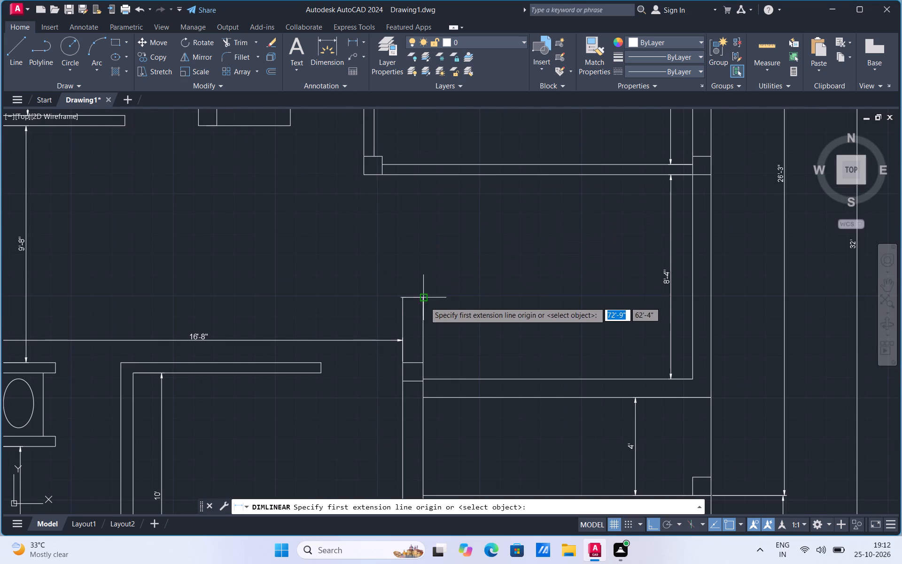
{"action": "left_click", "coordinate": [424, 362]}
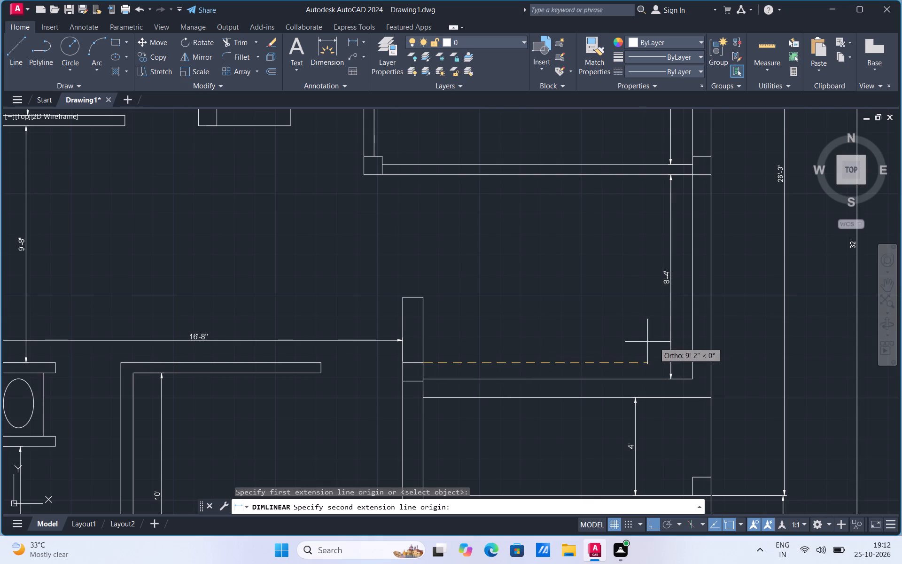
{"action": "left_click", "coordinate": [693, 366]}
{"action": "left_click", "coordinate": [690, 338]}
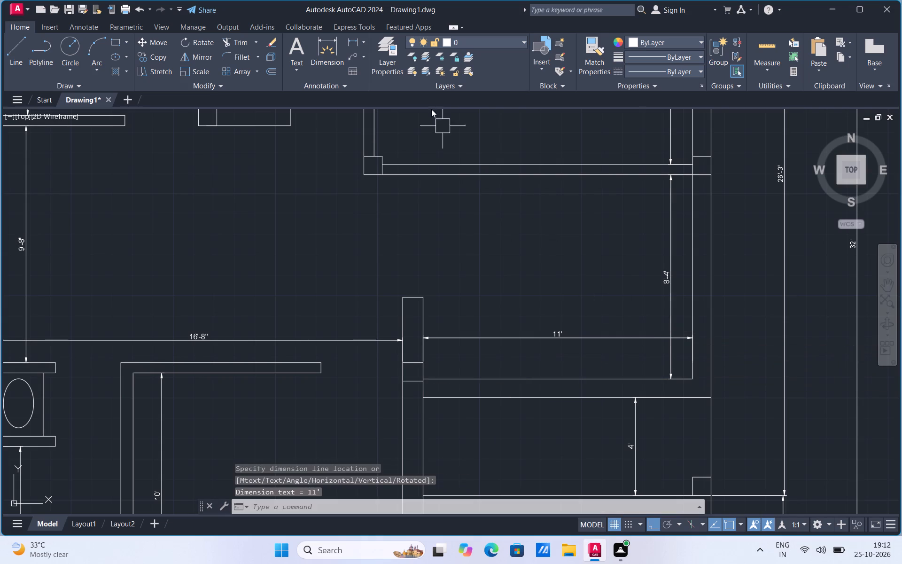
Dimension the 4' strip's width from the middle wall's east face to the east wall's outer face.
{"action": "left_click", "coordinate": [357, 39]}
{"action": "scroll", "coordinate": [345, 192], "scroll_direction": "down", "scroll_amount": 2}
{"action": "scroll", "coordinate": [409, 293], "scroll_direction": "up", "scroll_amount": 1}
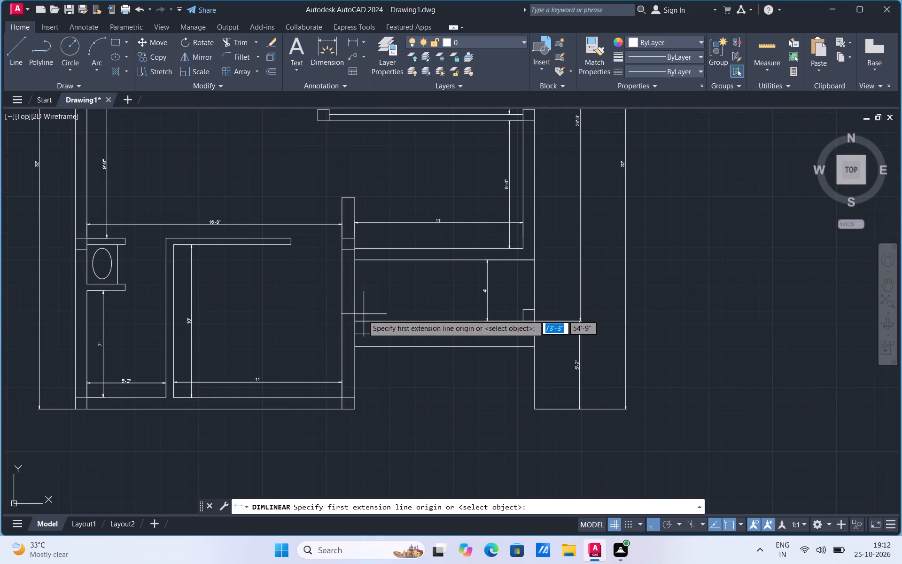
{"action": "left_click", "coordinate": [355, 323]}
{"action": "left_click", "coordinate": [534, 321]}
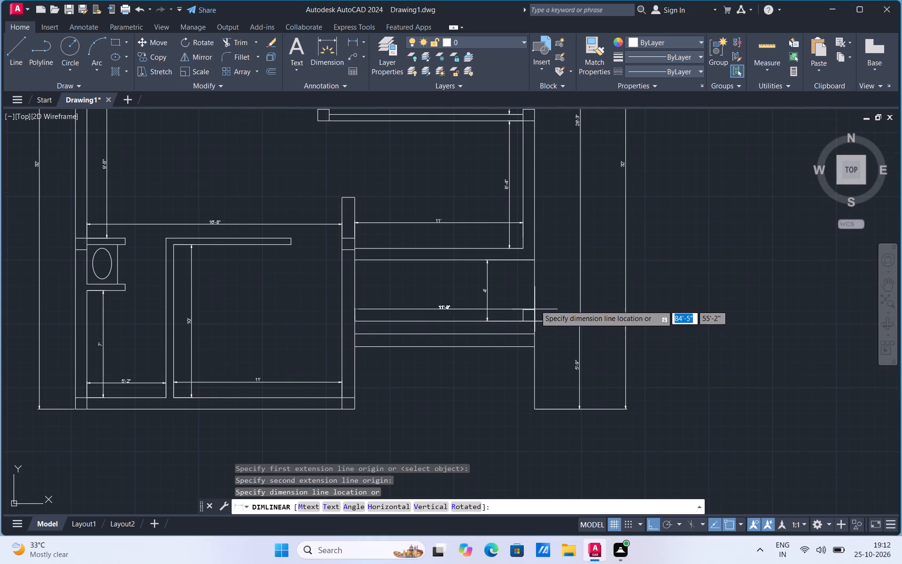
{"action": "left_click", "coordinate": [536, 291]}
{"action": "scroll", "coordinate": [470, 283], "scroll_direction": "up", "scroll_amount": 2}
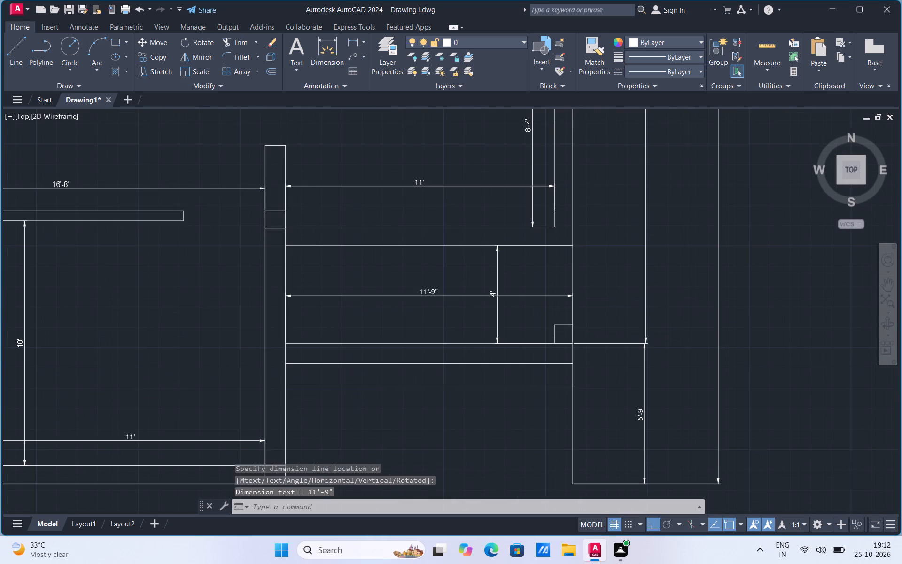
{"action": "scroll", "coordinate": [470, 283], "scroll_direction": "up", "scroll_amount": 1}
{"action": "scroll", "coordinate": [495, 355], "scroll_direction": "down", "scroll_amount": 2}
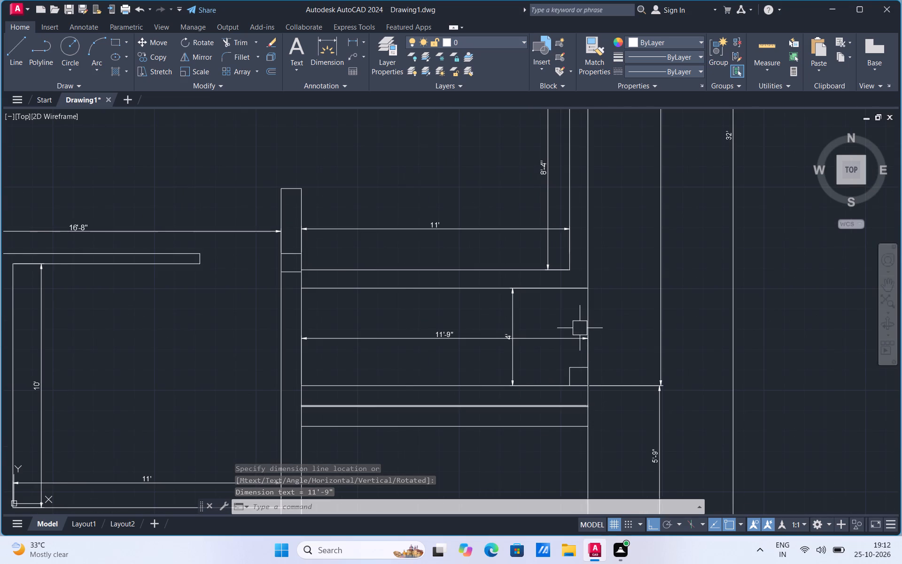
Dimension the open gap south of the 4' strip, from the middle wall's southeast corner to the east outer wall line, below the plan.
{"action": "scroll", "coordinate": [579, 328], "scroll_direction": "down", "scroll_amount": 1}
{"action": "scroll", "coordinate": [505, 334], "scroll_direction": "down", "scroll_amount": 1}
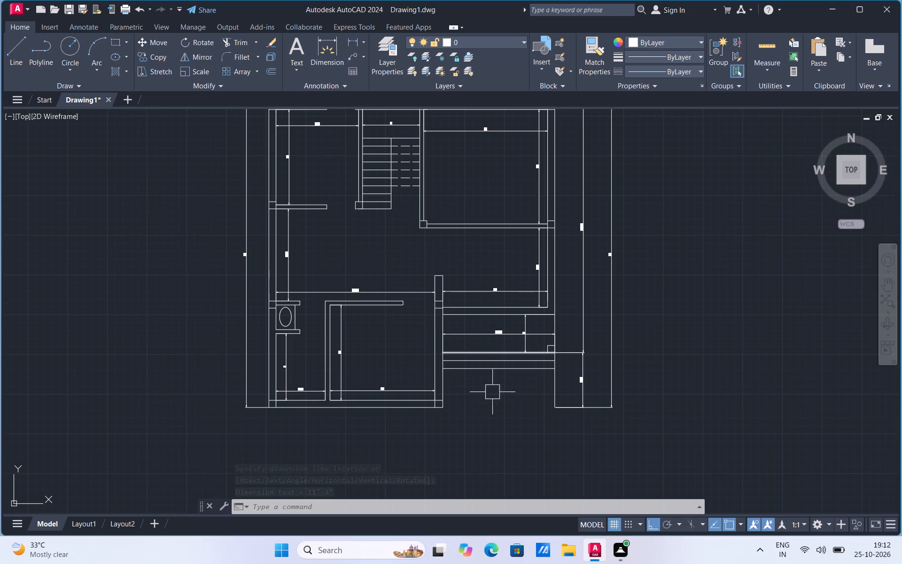
{"action": "left_click", "coordinate": [360, 41]}
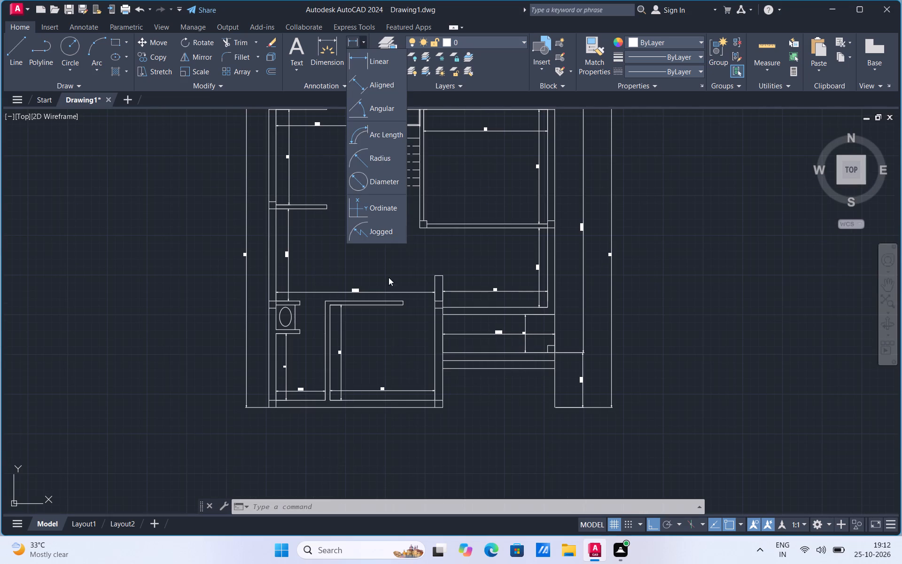
{"action": "left_click", "coordinate": [355, 41]}
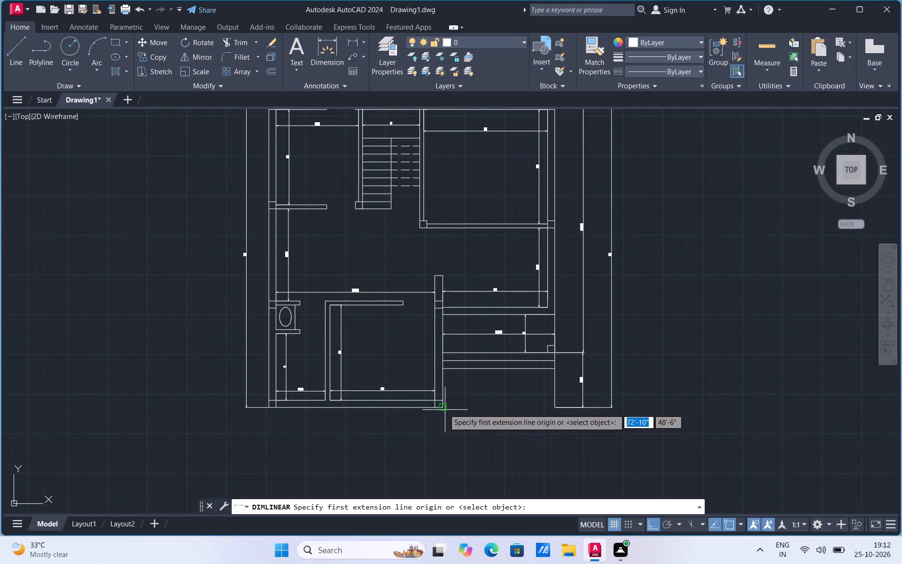
{"action": "left_click", "coordinate": [443, 408]}
{"action": "left_click", "coordinate": [554, 405]}
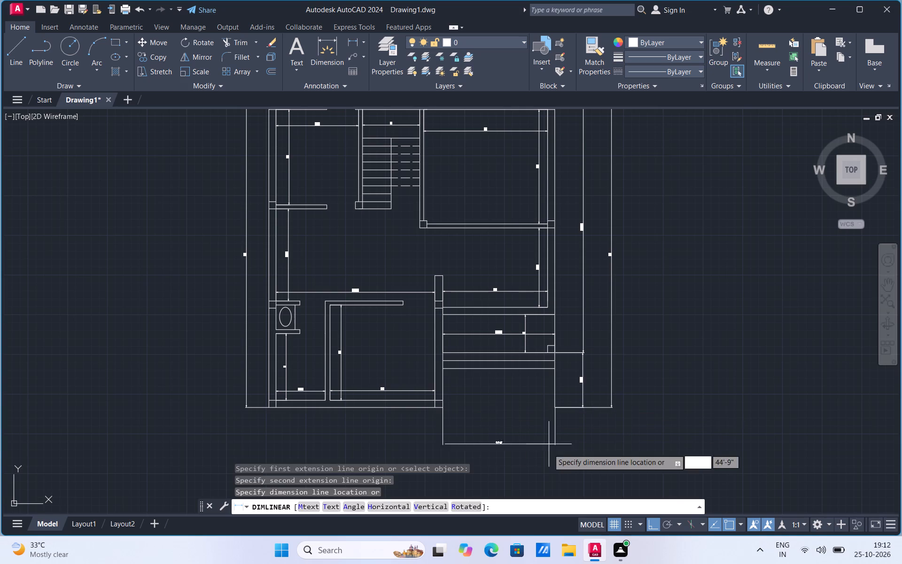
{"action": "left_click", "coordinate": [549, 442]}
Dimension the south wall's outer length from the plan's southwest corner to the middle wall's east face, below the plan.
{"action": "scroll", "coordinate": [336, 433], "scroll_direction": "up", "scroll_amount": 1}
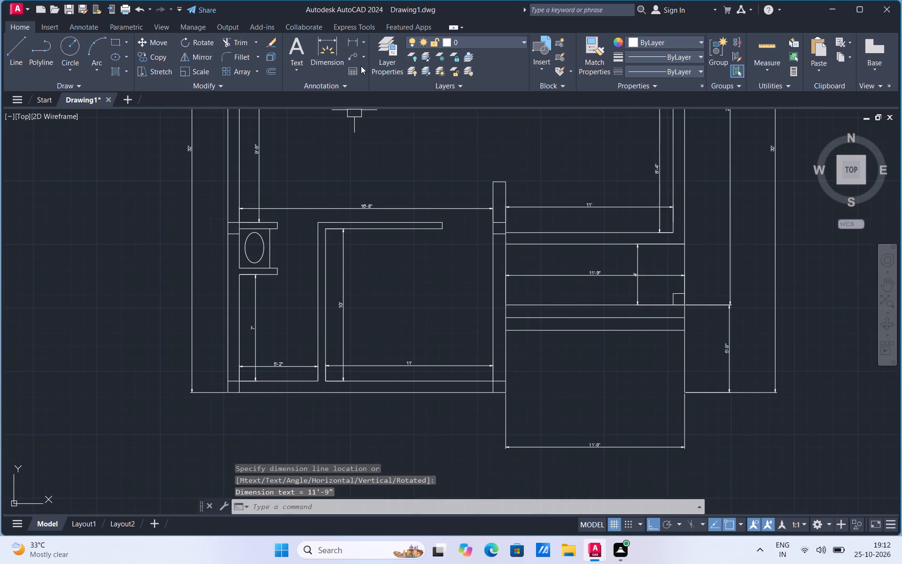
{"action": "left_click", "coordinate": [352, 42]}
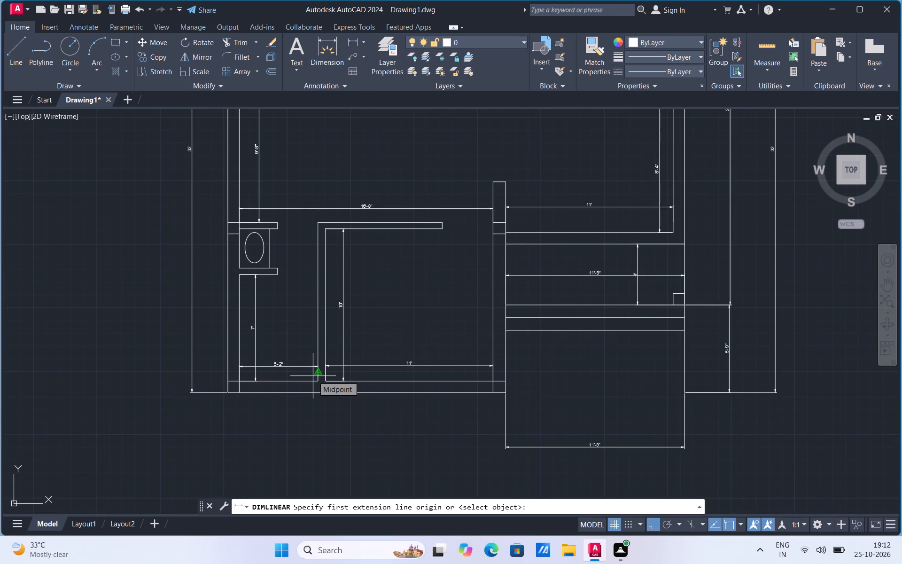
{"action": "scroll", "coordinate": [426, 300], "scroll_direction": "down", "scroll_amount": 1}
{"action": "scroll", "coordinate": [312, 388], "scroll_direction": "up", "scroll_amount": 1}
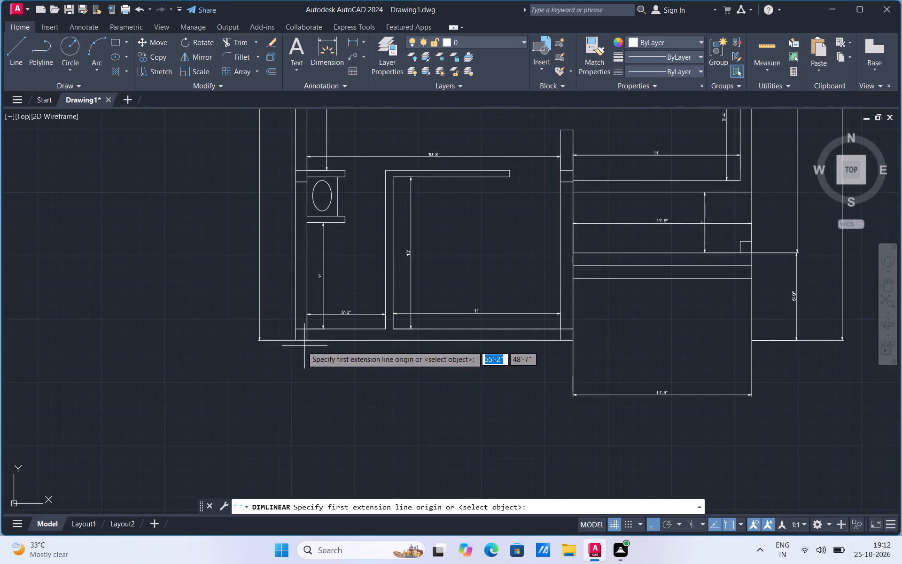
{"action": "left_click", "coordinate": [296, 341]}
{"action": "left_click", "coordinate": [571, 340]}
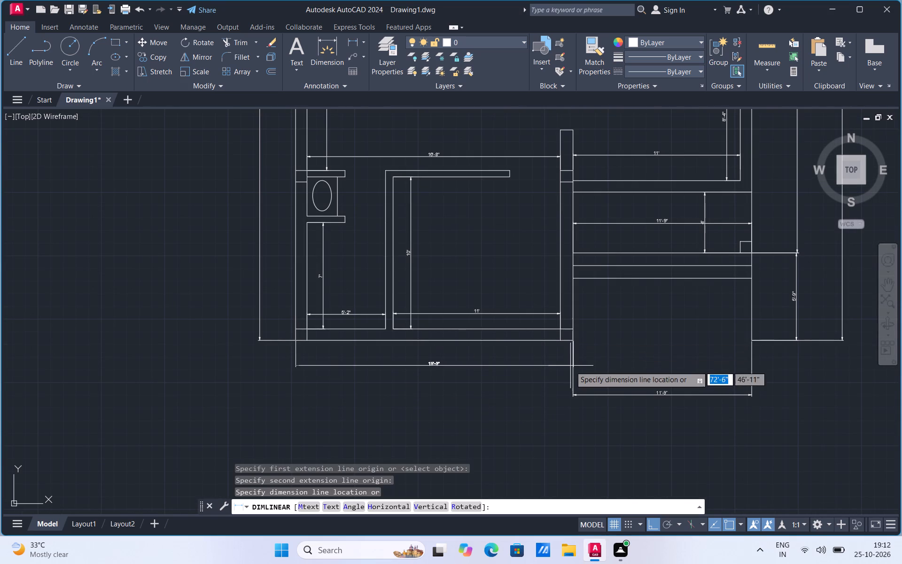
{"action": "left_click", "coordinate": [571, 383]}
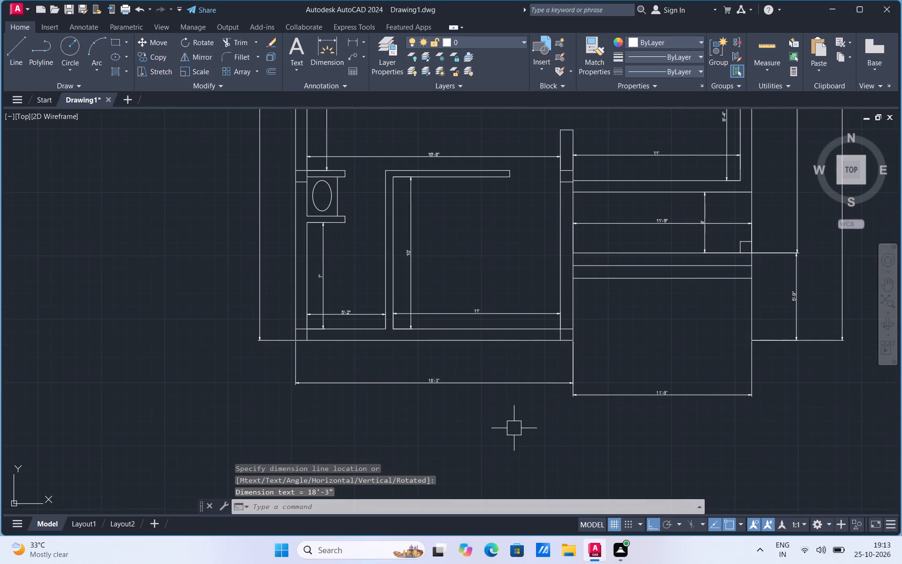
With linetype ACAD_ISO02W100, draw a vertical dashed line from the middle wall's northeast corner north to the 12' room's south wall.
{"action": "scroll", "coordinate": [441, 406], "scroll_direction": "up", "scroll_amount": 2}
{"action": "scroll", "coordinate": [441, 406], "scroll_direction": "down", "scroll_amount": 1}
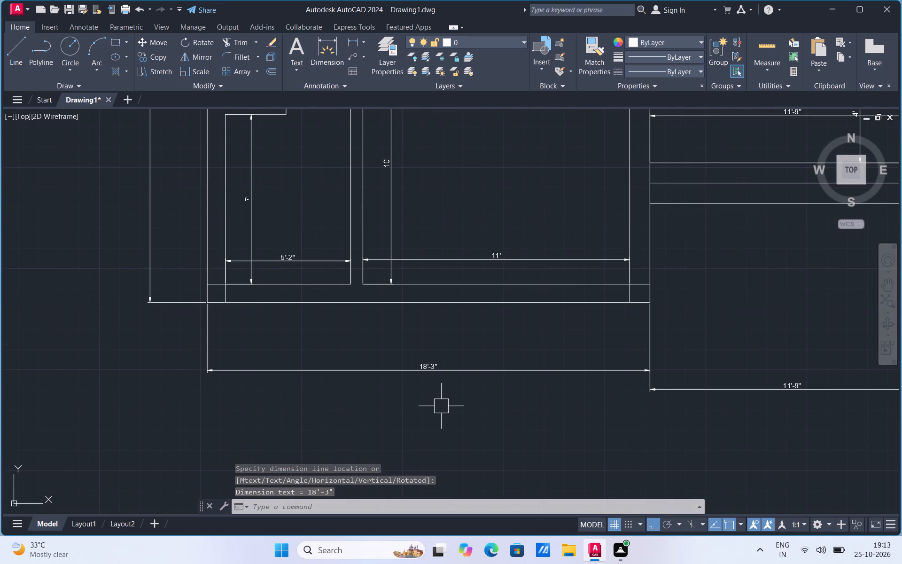
{"action": "scroll", "coordinate": [441, 406], "scroll_direction": "down", "scroll_amount": 1}
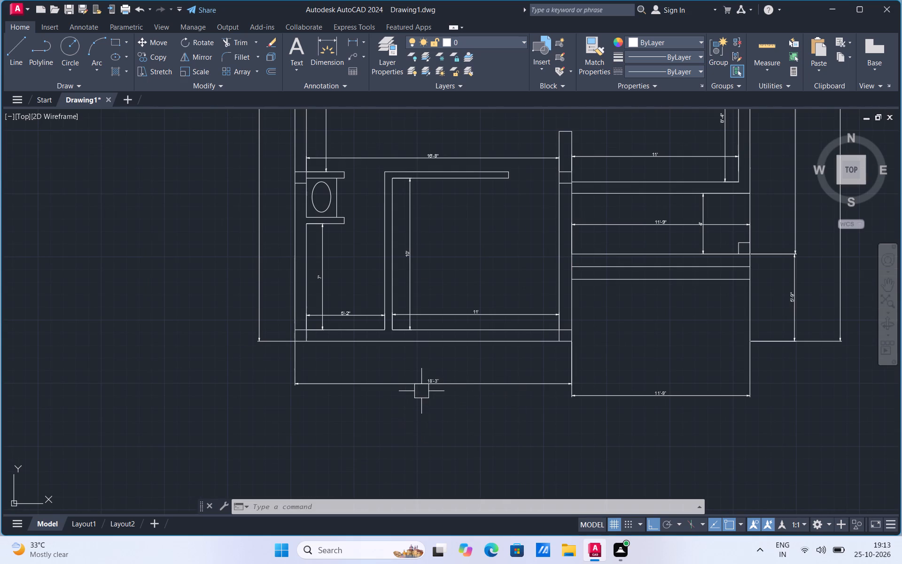
{"action": "scroll", "coordinate": [421, 391], "scroll_direction": "down", "scroll_amount": 1}
{"action": "scroll", "coordinate": [533, 114], "scroll_direction": "up", "scroll_amount": 1}
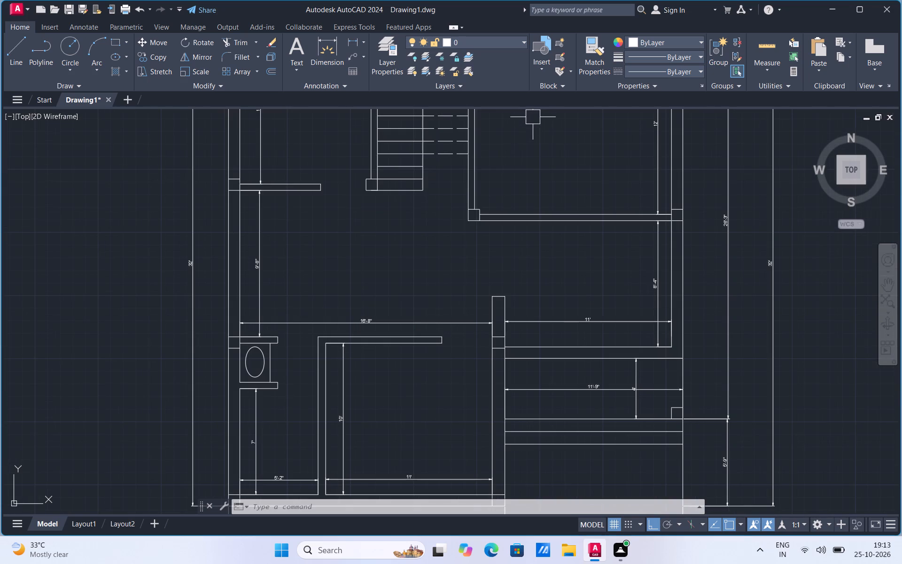
{"action": "scroll", "coordinate": [516, 163], "scroll_direction": "up", "scroll_amount": 1}
{"action": "left_click", "coordinate": [700, 73]}
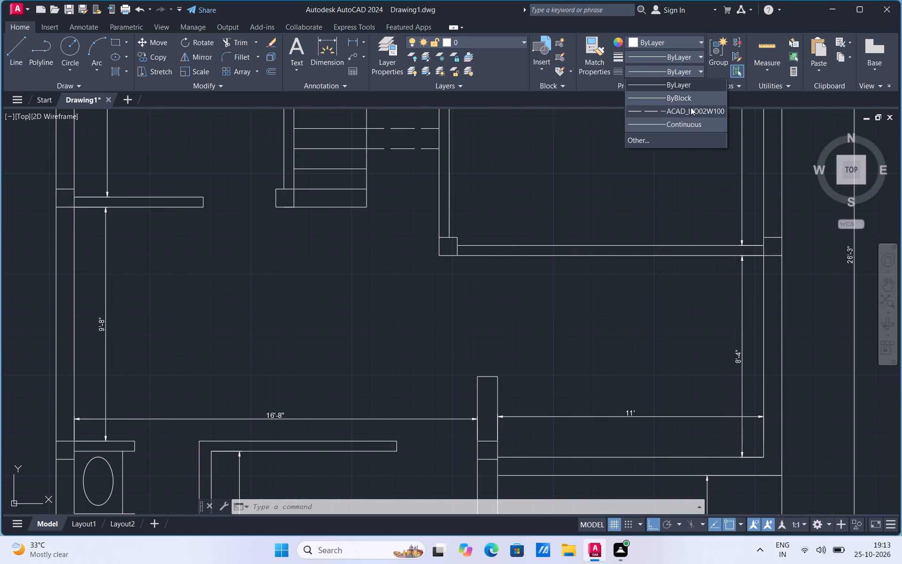
{"action": "left_click", "coordinate": [689, 110]}
{"action": "left_click", "coordinate": [646, 74]}
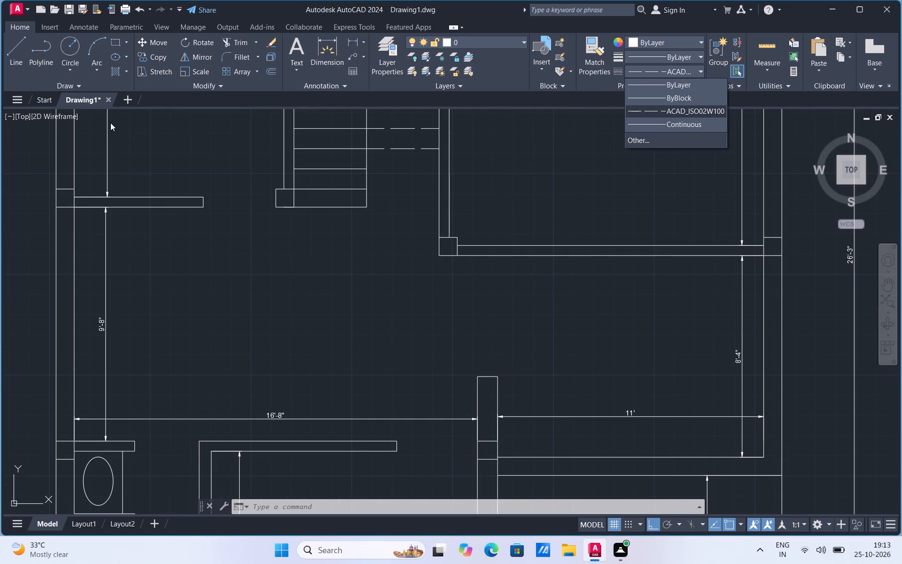
{"action": "left_click", "coordinate": [18, 64]}
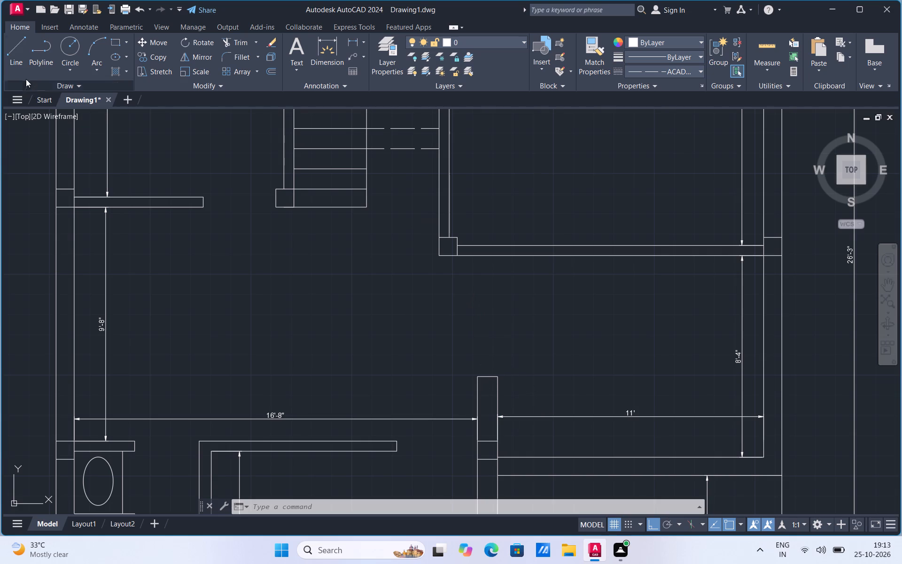
{"action": "left_click", "coordinate": [11, 59]}
{"action": "left_click", "coordinate": [496, 377]}
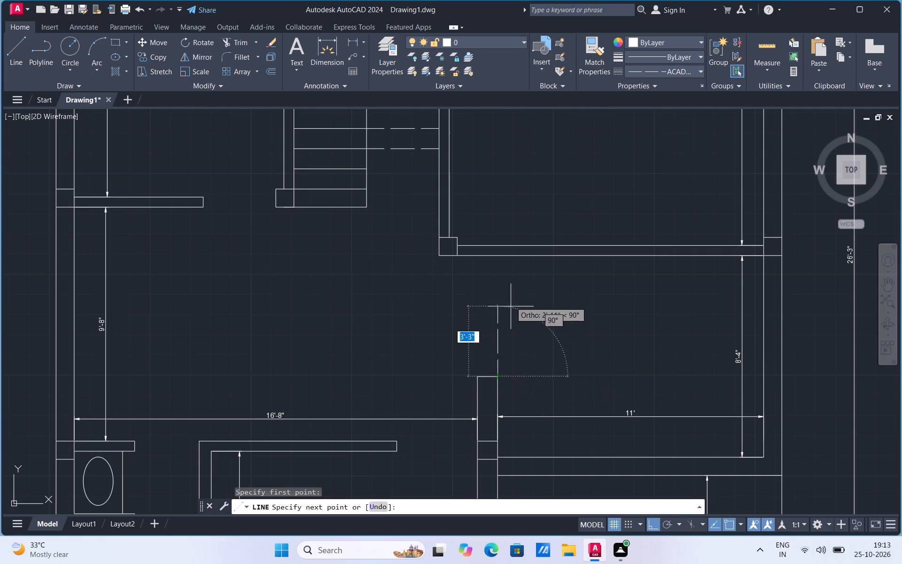
{"action": "left_click", "coordinate": [496, 254]}
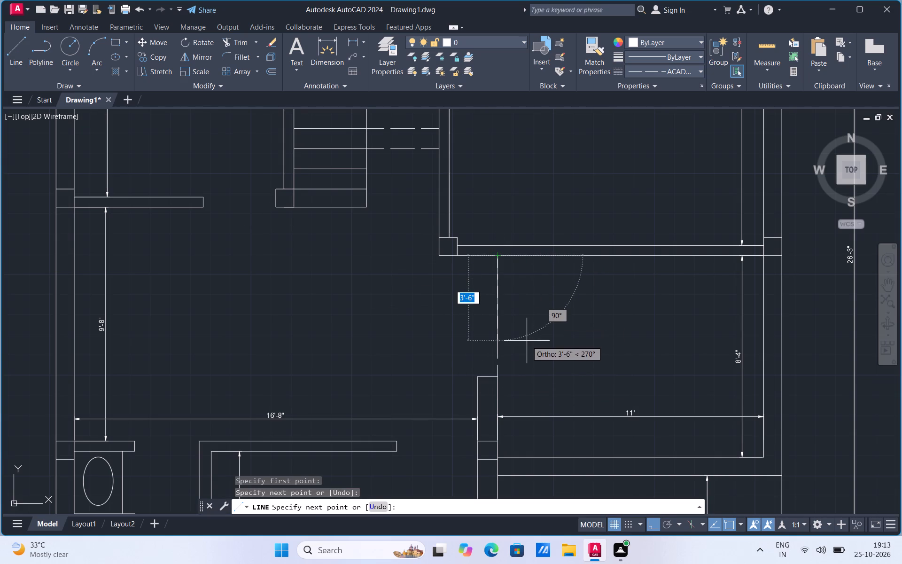
{"action": "key", "text": "Escape"}
Copy the dashed line west onto the middle wall's northwest corner to mark both faces of the opening.
{"action": "left_click", "coordinate": [491, 333]}
{"action": "right_click", "coordinate": [491, 333]}
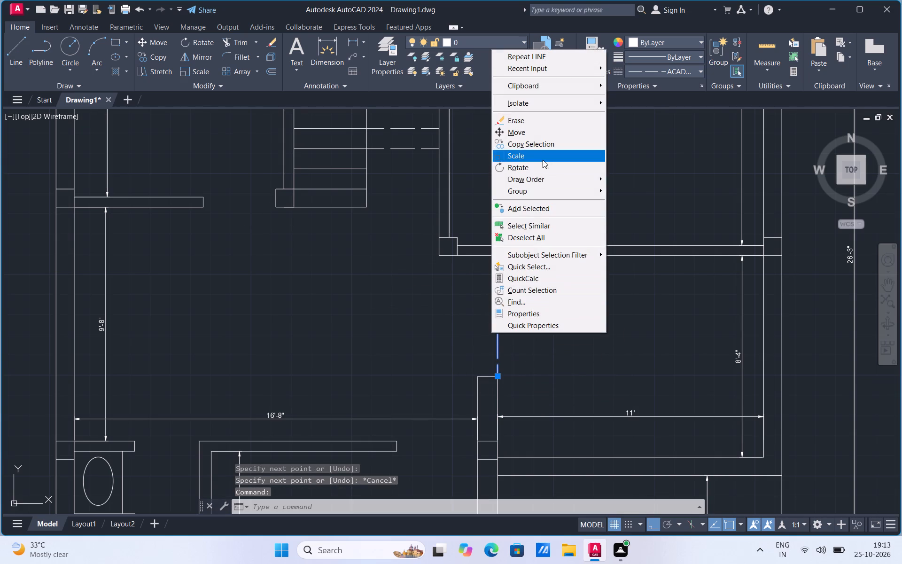
{"action": "left_click", "coordinate": [537, 143]}
{"action": "left_click", "coordinate": [500, 377]}
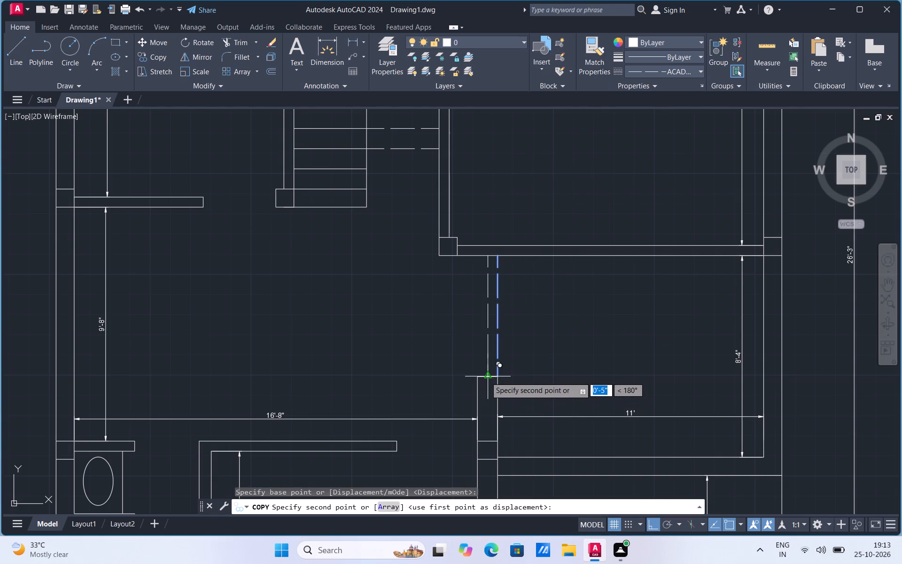
{"action": "left_click", "coordinate": [475, 377]}
{"action": "key", "text": "Escape"}
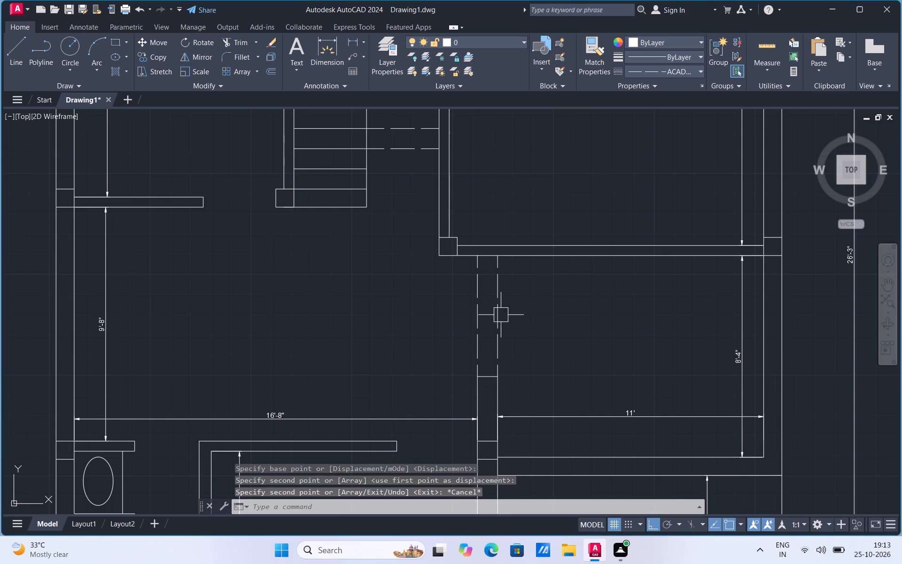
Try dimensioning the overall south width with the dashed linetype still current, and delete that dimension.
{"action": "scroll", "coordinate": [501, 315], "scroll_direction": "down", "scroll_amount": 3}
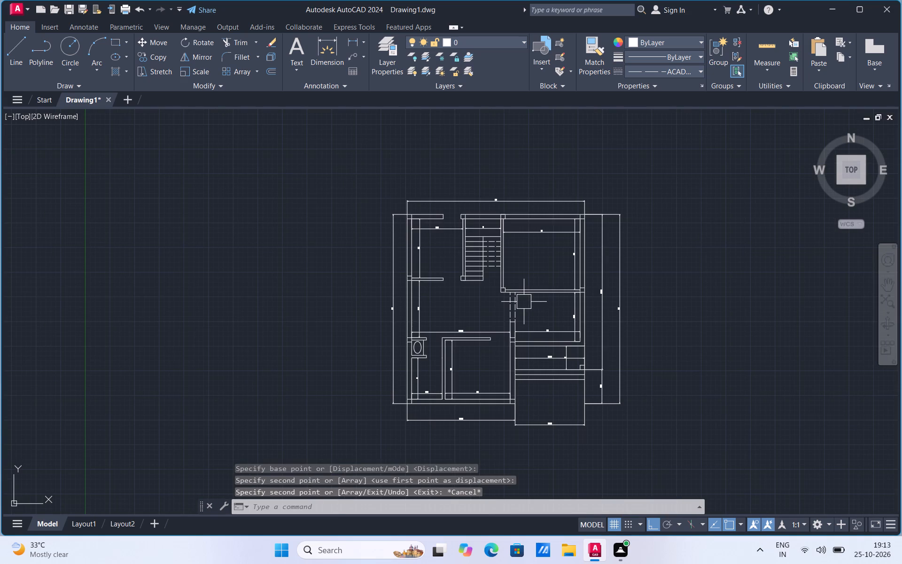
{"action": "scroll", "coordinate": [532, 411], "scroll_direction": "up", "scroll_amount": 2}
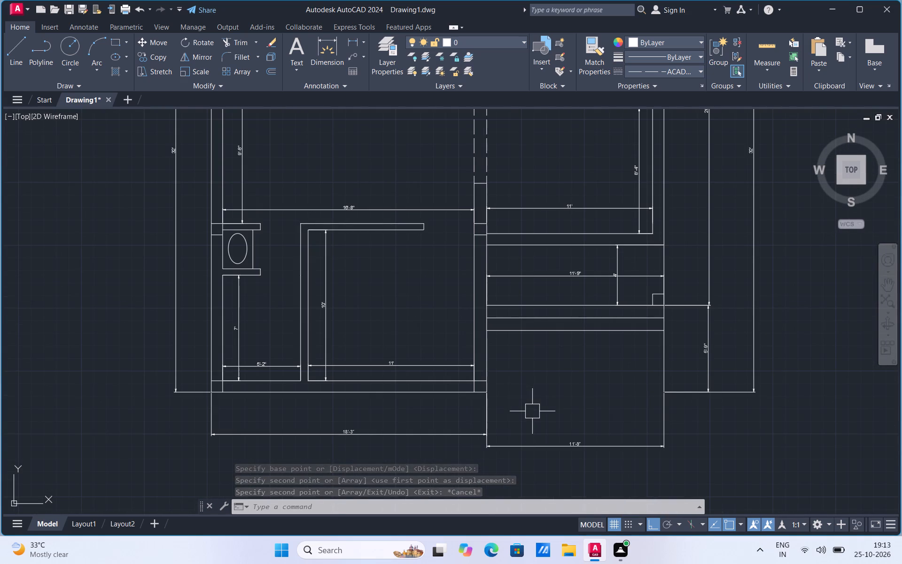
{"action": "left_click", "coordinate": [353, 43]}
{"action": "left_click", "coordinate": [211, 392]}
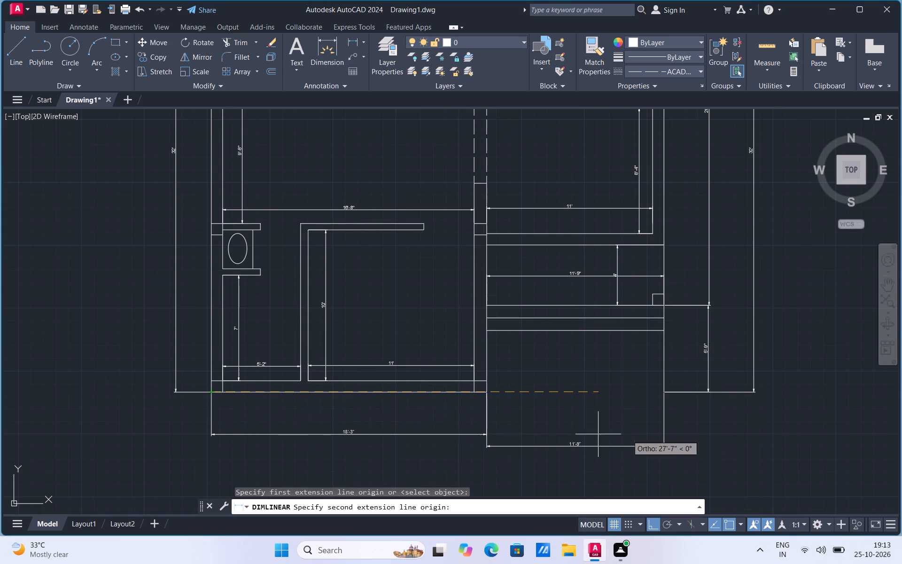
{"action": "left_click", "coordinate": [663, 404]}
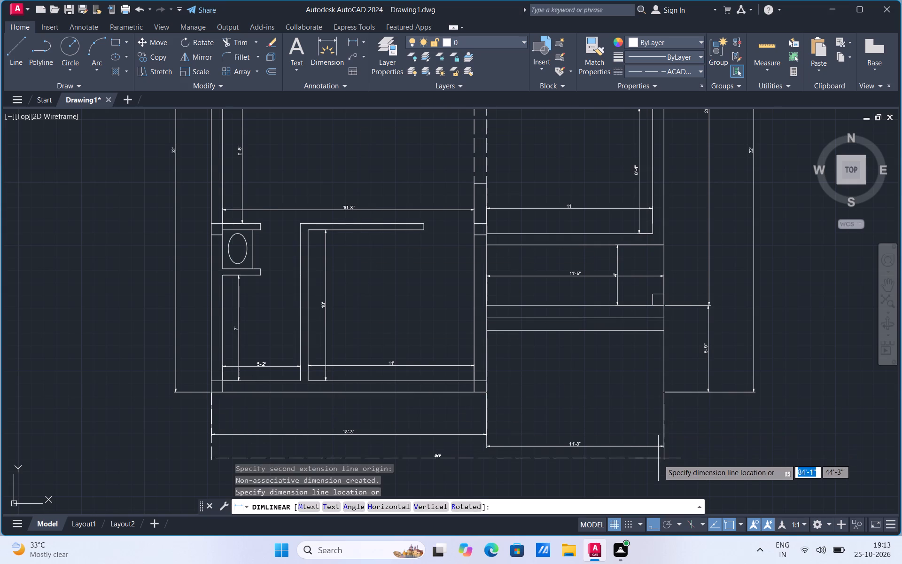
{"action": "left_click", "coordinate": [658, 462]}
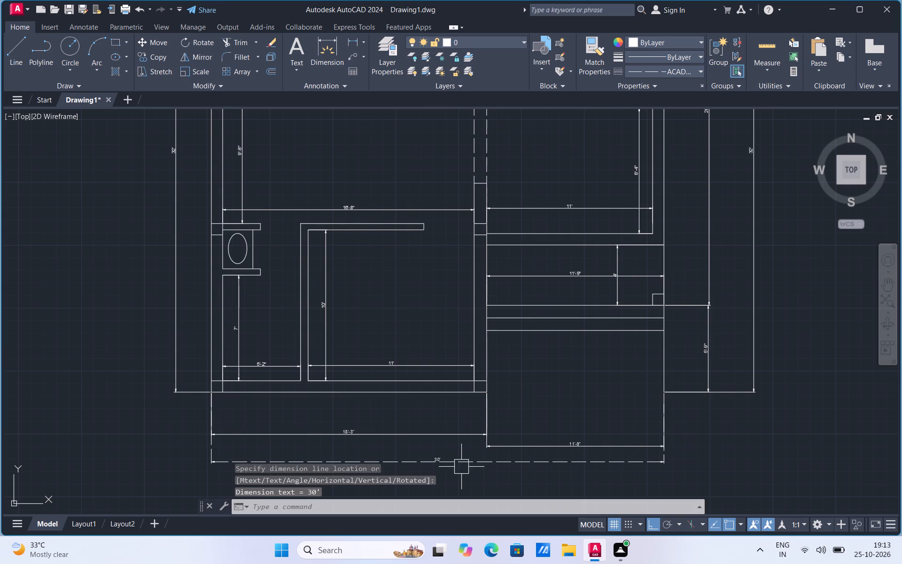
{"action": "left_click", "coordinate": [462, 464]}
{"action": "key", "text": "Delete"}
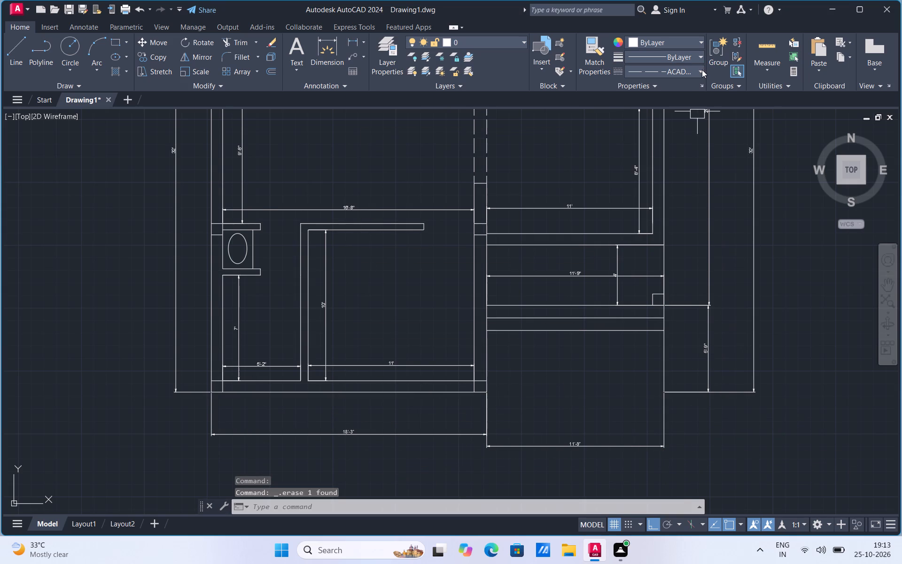
Restore the current linetype to ByLayer and dimension the plan's overall south width below the two partial dimensions.
{"action": "left_click", "coordinate": [702, 70]}
{"action": "left_click", "coordinate": [674, 87]}
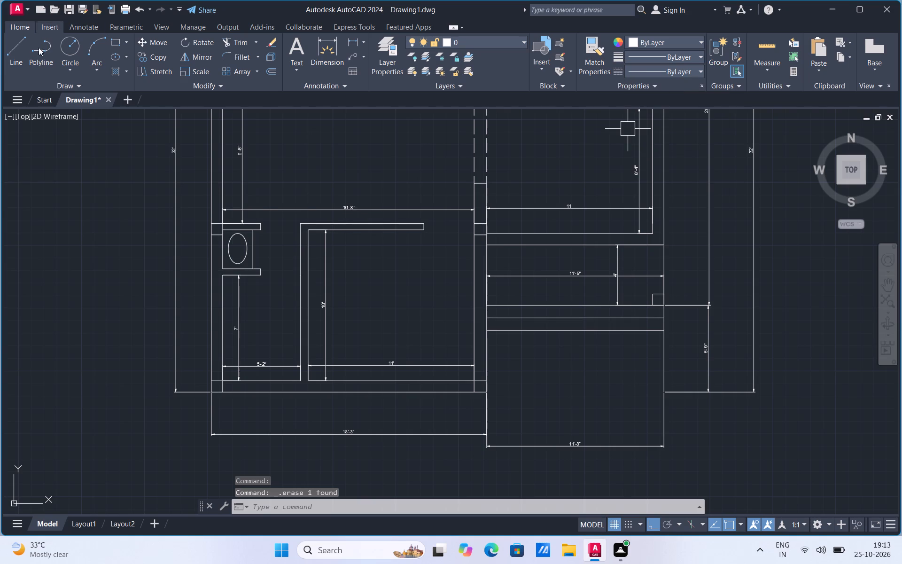
{"action": "left_click", "coordinate": [354, 40]}
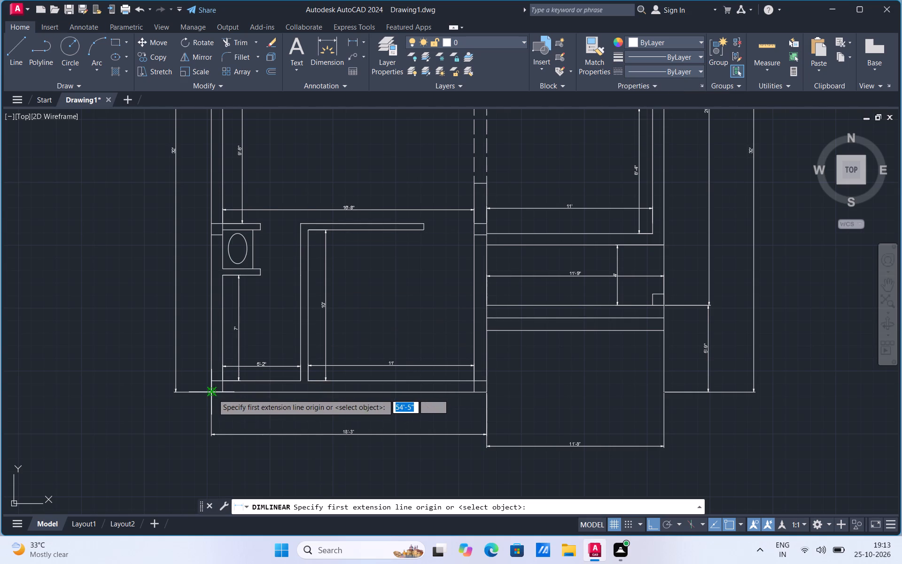
{"action": "left_click", "coordinate": [212, 393]}
{"action": "left_click", "coordinate": [662, 394]}
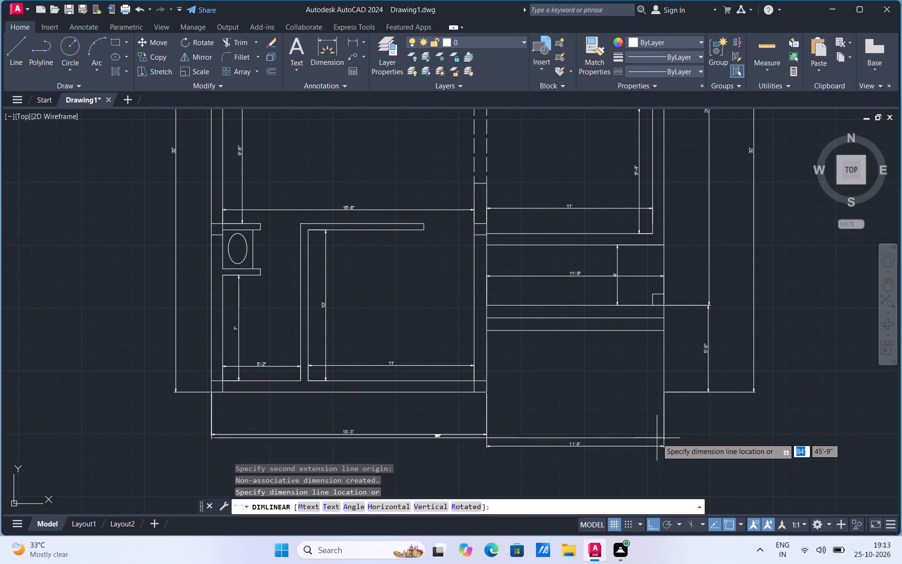
{"action": "left_click", "coordinate": [655, 469]}
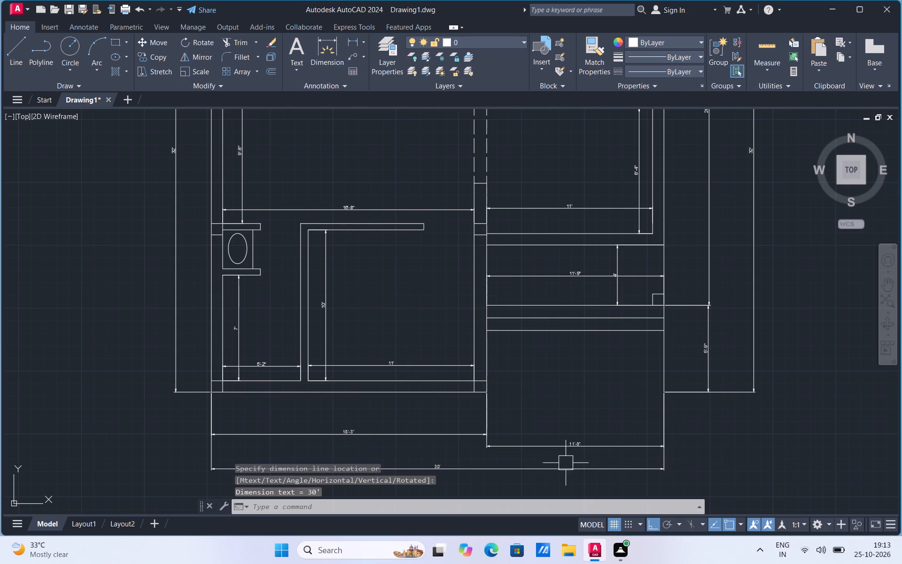
Examine the south side dimensions, the whole plan and the area around the foot of the staircase.
{"action": "scroll", "coordinate": [593, 401], "scroll_direction": "down", "scroll_amount": 2}
{"action": "scroll", "coordinate": [505, 428], "scroll_direction": "up", "scroll_amount": 2}
{"action": "scroll", "coordinate": [634, 407], "scroll_direction": "up", "scroll_amount": 1}
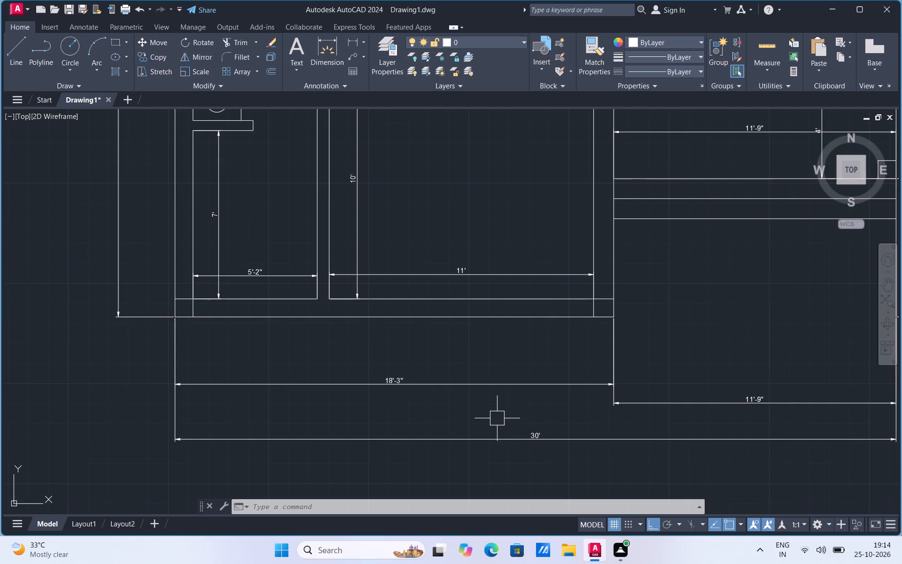
{"action": "scroll", "coordinate": [459, 470], "scroll_direction": "down", "scroll_amount": 3}
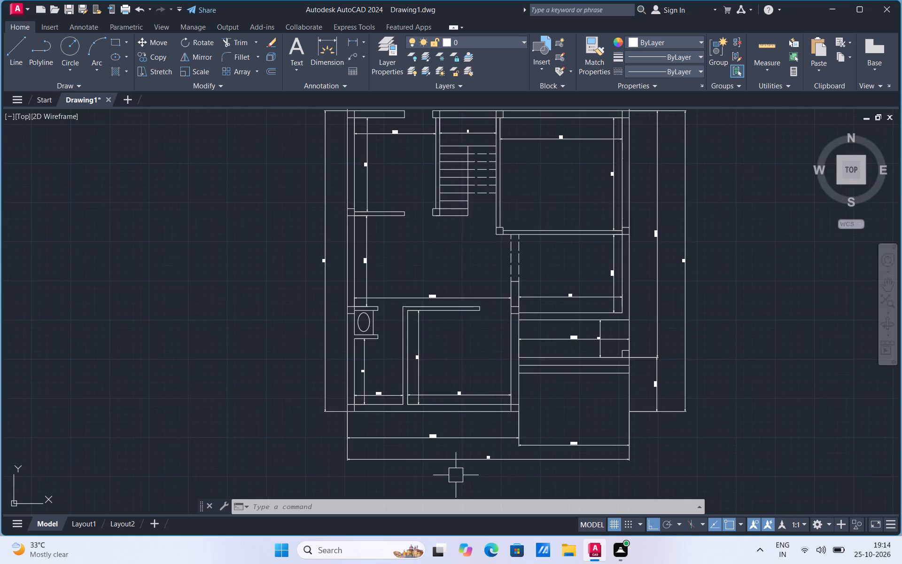
{"action": "scroll", "coordinate": [518, 407], "scroll_direction": "up", "scroll_amount": 1}
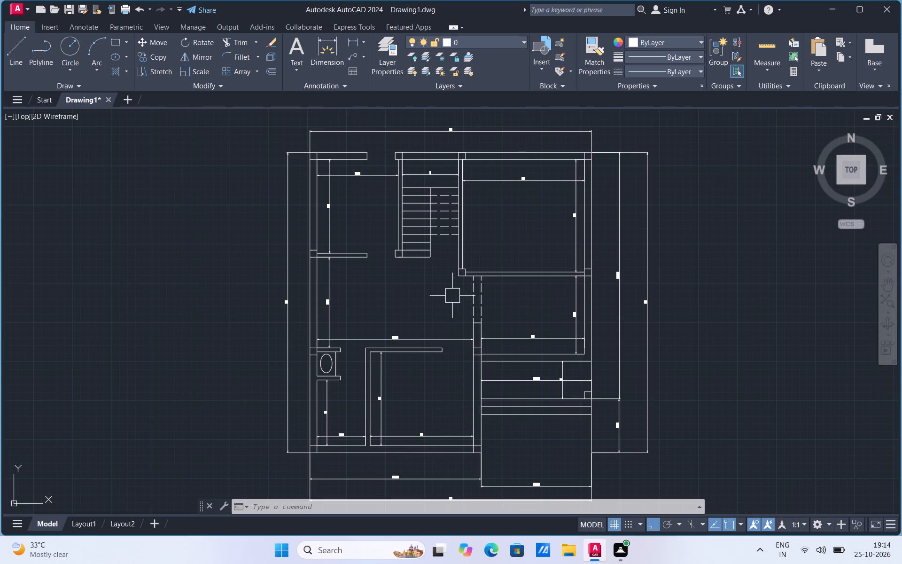
{"action": "scroll", "coordinate": [425, 204], "scroll_direction": "up", "scroll_amount": 1}
{"action": "scroll", "coordinate": [446, 280], "scroll_direction": "up", "scroll_amount": 1}
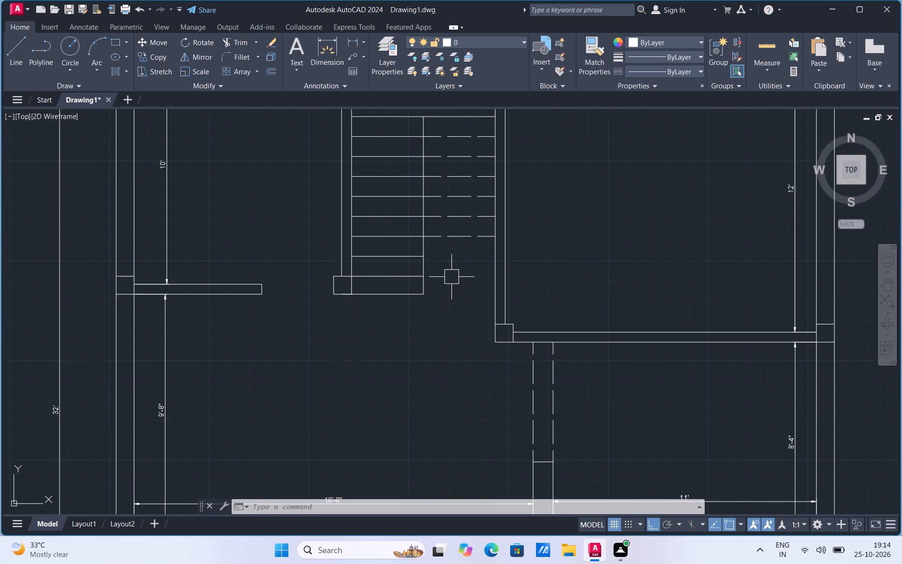
{"action": "scroll", "coordinate": [454, 275], "scroll_direction": "up", "scroll_amount": 1}
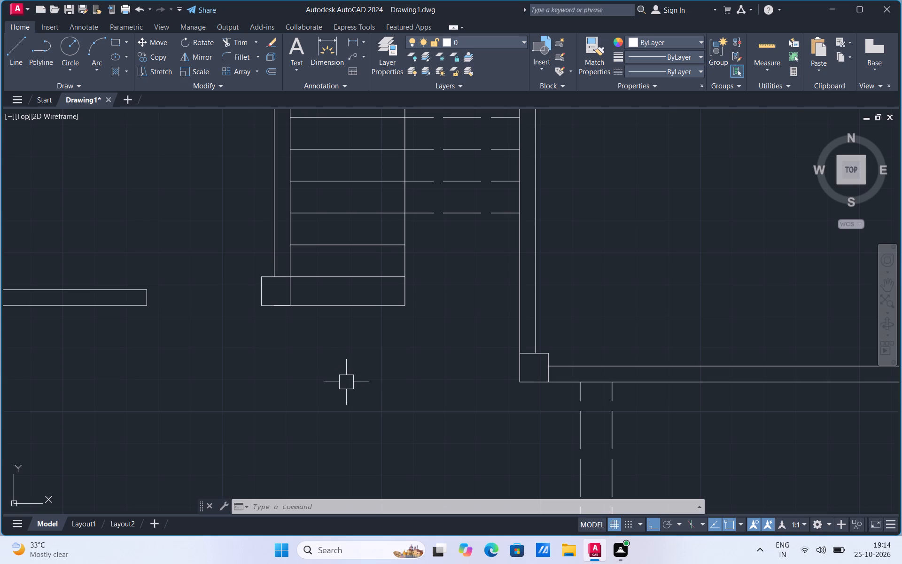
Copy the staircase's southernmost dashed tread line 10" south, in line with the next solid tread.
{"action": "scroll", "coordinate": [342, 458], "scroll_direction": "down", "scroll_amount": 1}
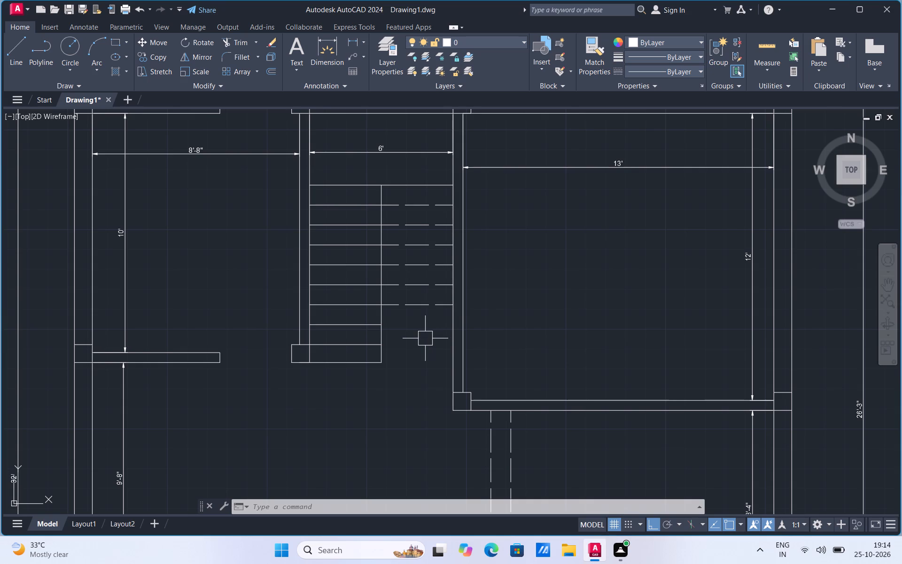
{"action": "left_click", "coordinate": [426, 309]}
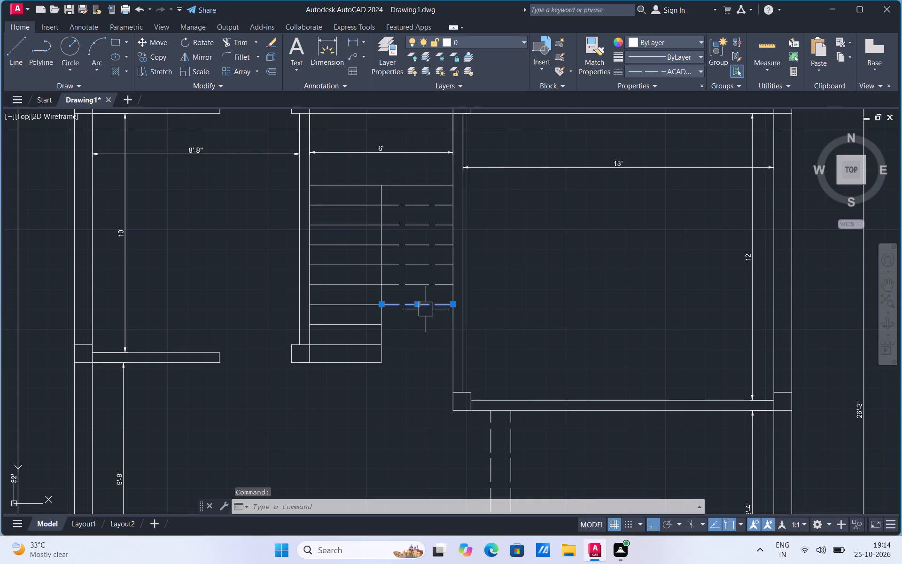
{"action": "right_click", "coordinate": [426, 309]}
{"action": "left_click", "coordinate": [464, 124]}
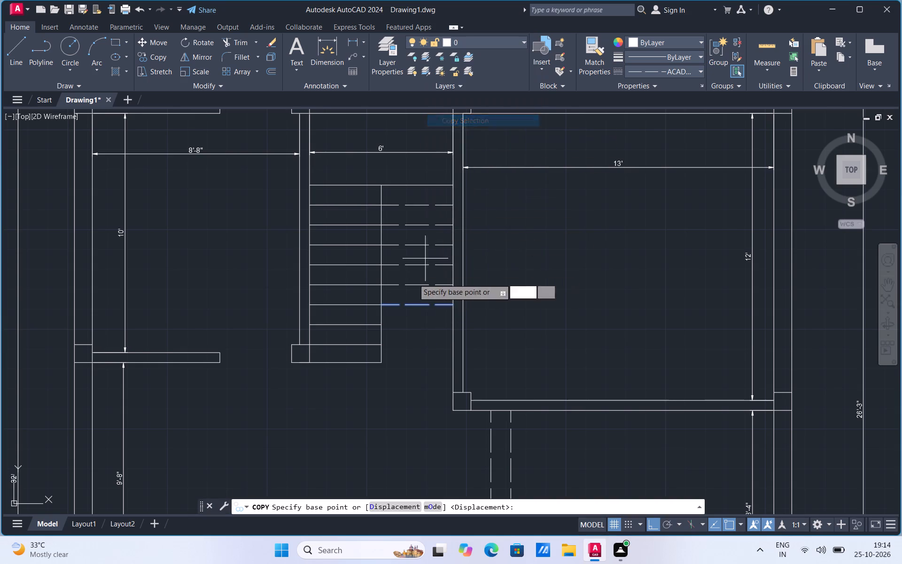
{"action": "scroll", "coordinate": [409, 282], "scroll_direction": "up", "scroll_amount": 2}
{"action": "left_click", "coordinate": [338, 338]}
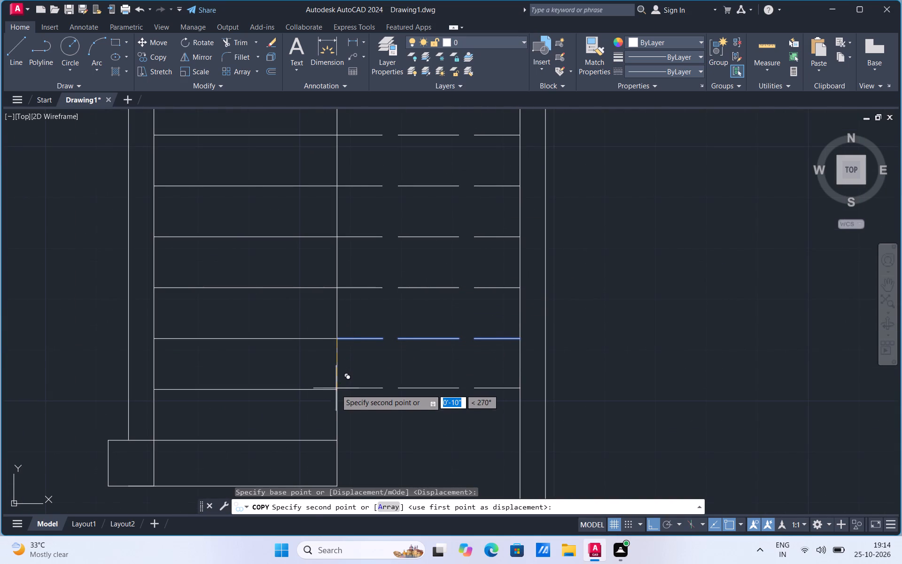
{"action": "left_click", "coordinate": [336, 391]}
{"action": "scroll", "coordinate": [495, 238], "scroll_direction": "down", "scroll_amount": 4}
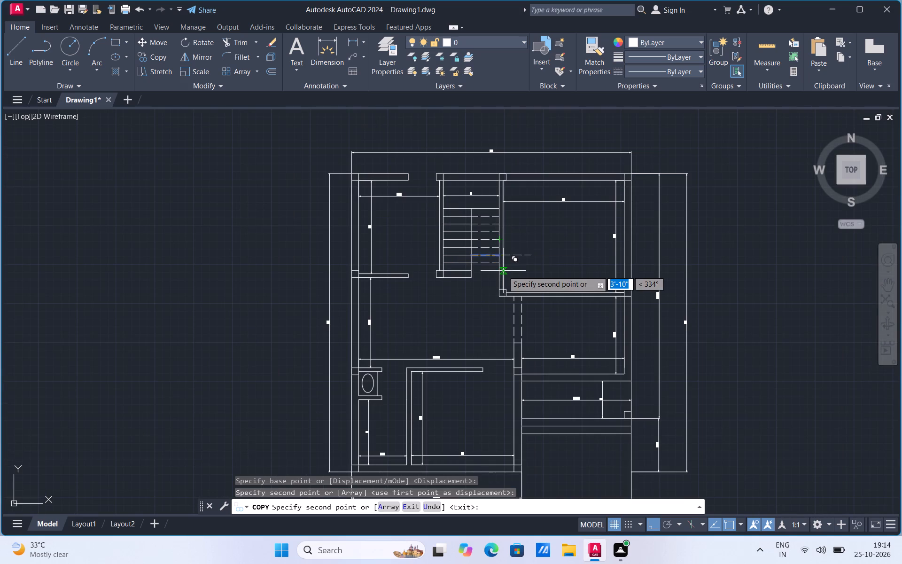
{"action": "key", "text": "Escape"}
Extend the new southernmost dashed tread line east to the far face of the wall beside the staircase.
{"action": "scroll", "coordinate": [483, 290], "scroll_direction": "up", "scroll_amount": 3}
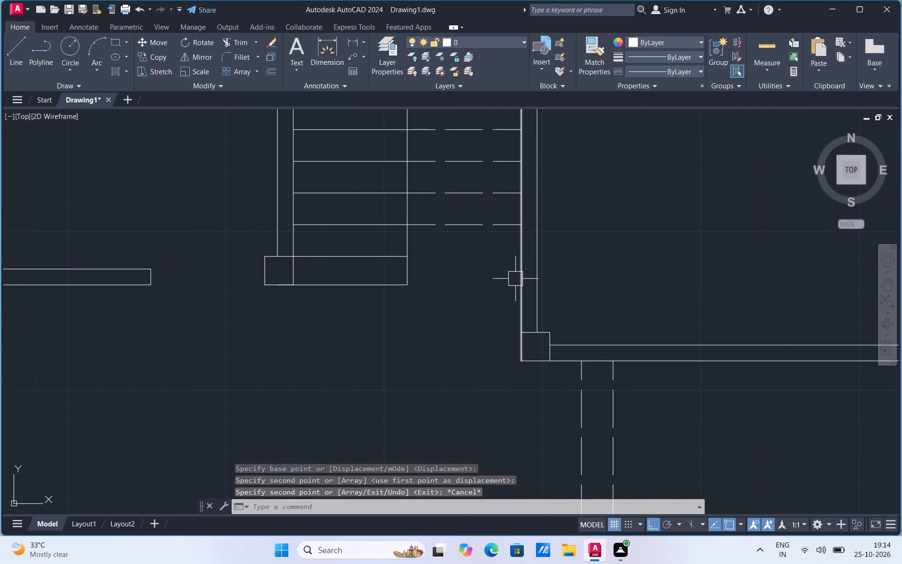
{"action": "scroll", "coordinate": [548, 274], "scroll_direction": "up", "scroll_amount": 1}
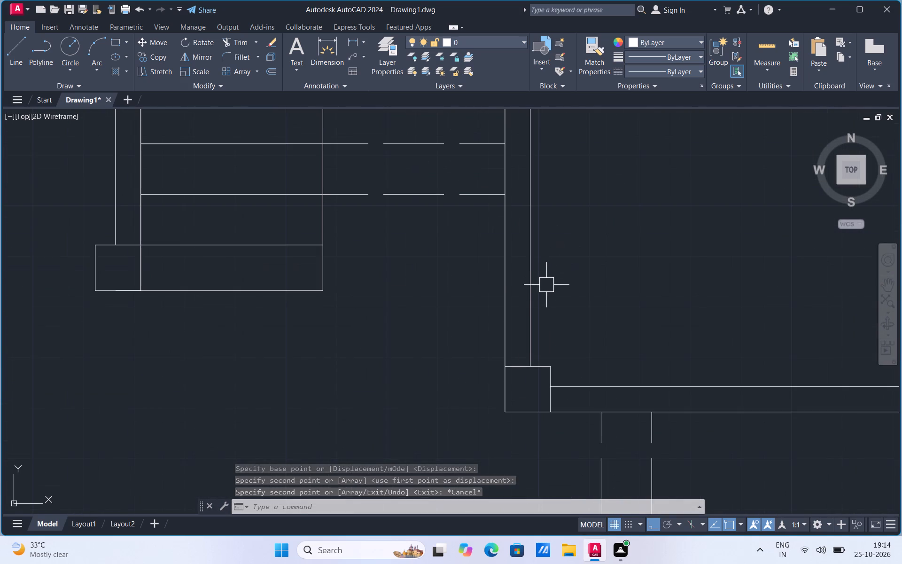
{"action": "type", "text": "ex"}
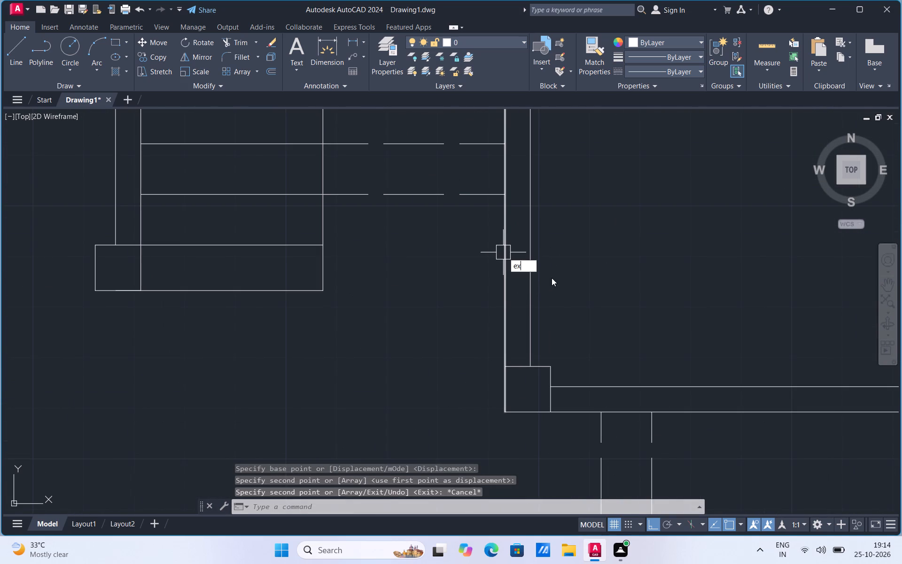
{"action": "left_click", "coordinate": [552, 278]}
{"action": "left_click", "coordinate": [485, 198]}
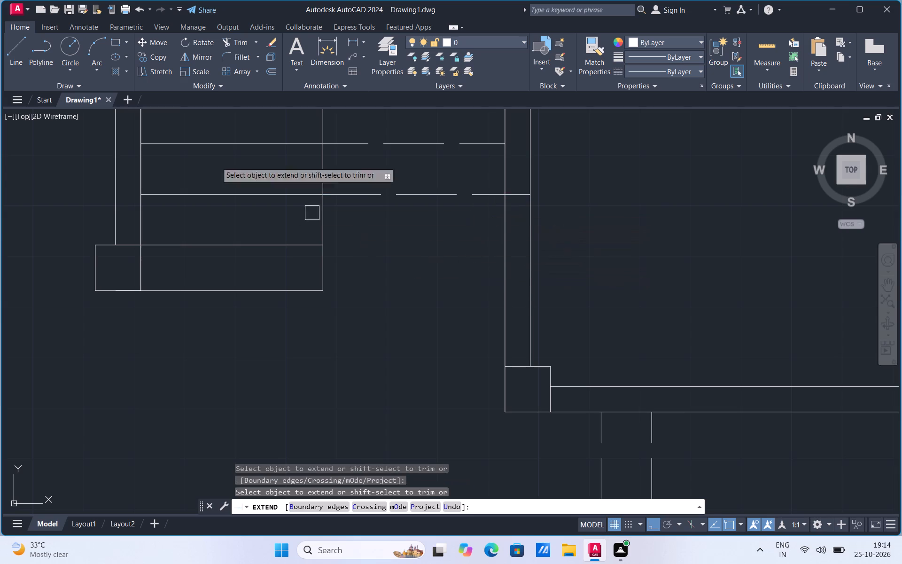
Trim both faces of the wall east of the staircase between the extended dashed line and the column to the south.
{"action": "left_click", "coordinate": [23, 57]}
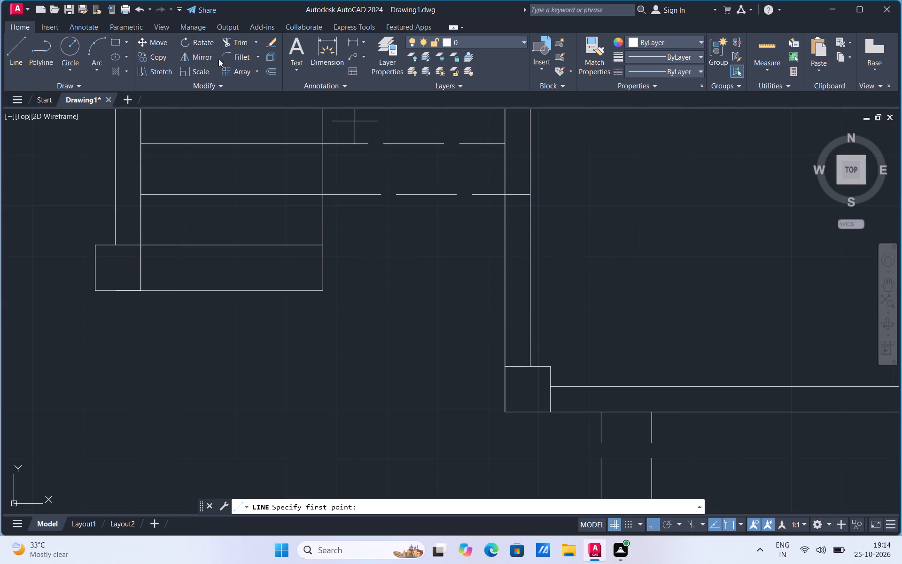
{"action": "left_click", "coordinate": [231, 47]}
{"action": "left_click_drag", "start_coordinate": [404, 298], "coordinate": [665, 290]}
{"action": "scroll", "coordinate": [517, 315], "scroll_direction": "down", "scroll_amount": 3}
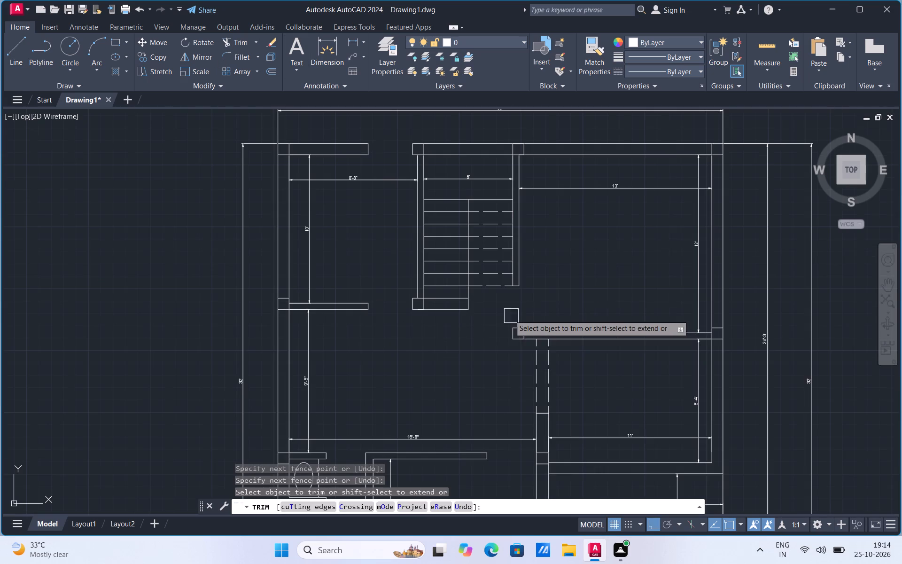
{"action": "scroll", "coordinate": [481, 336], "scroll_direction": "up", "scroll_amount": 1}
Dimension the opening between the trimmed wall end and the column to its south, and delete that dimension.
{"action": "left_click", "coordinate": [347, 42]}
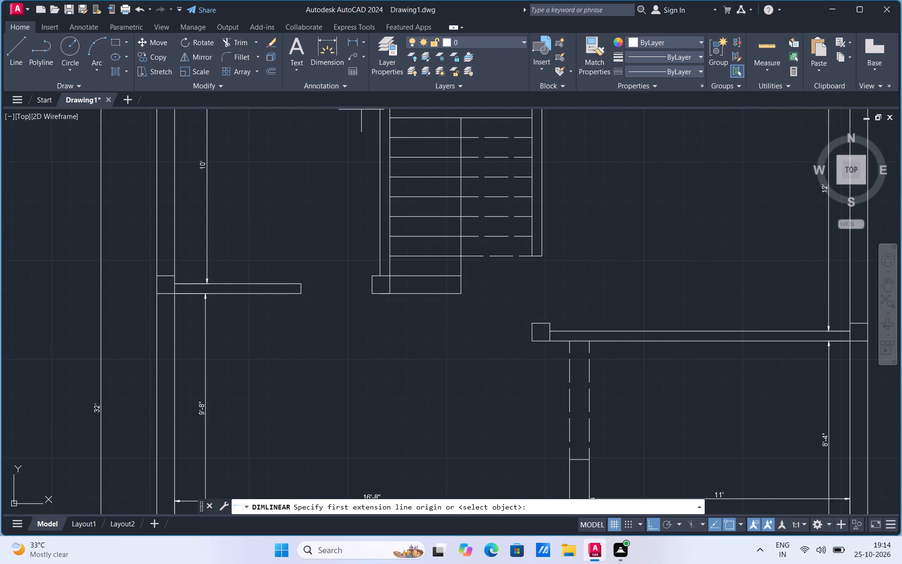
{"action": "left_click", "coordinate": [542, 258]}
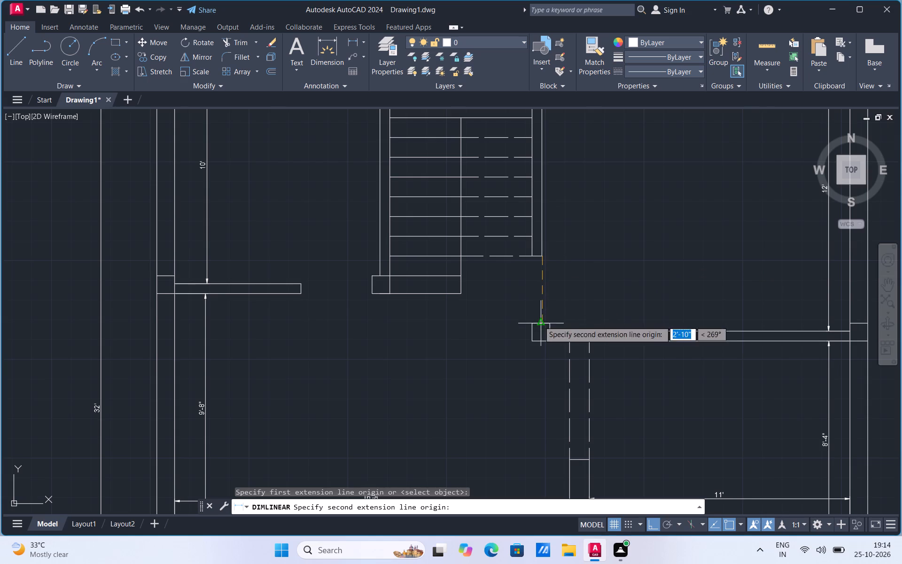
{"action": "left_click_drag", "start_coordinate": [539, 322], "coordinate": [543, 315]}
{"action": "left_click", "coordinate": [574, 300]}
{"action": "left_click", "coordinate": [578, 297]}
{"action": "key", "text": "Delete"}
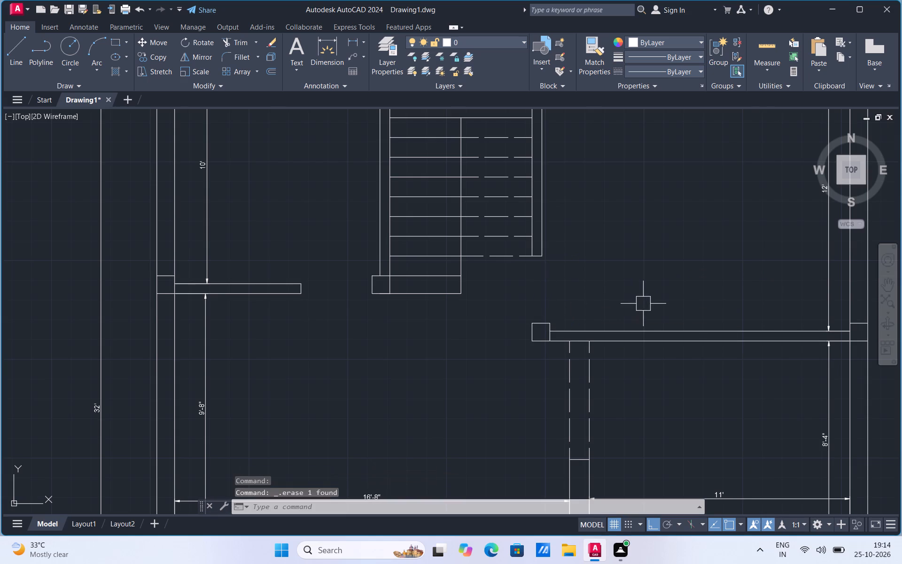
Add the multiline text label KITCHEN inside the northwest room, beside its 10' dimension.
{"action": "scroll", "coordinate": [354, 391], "scroll_direction": "down", "scroll_amount": 2}
{"action": "scroll", "coordinate": [311, 290], "scroll_direction": "up", "scroll_amount": 2}
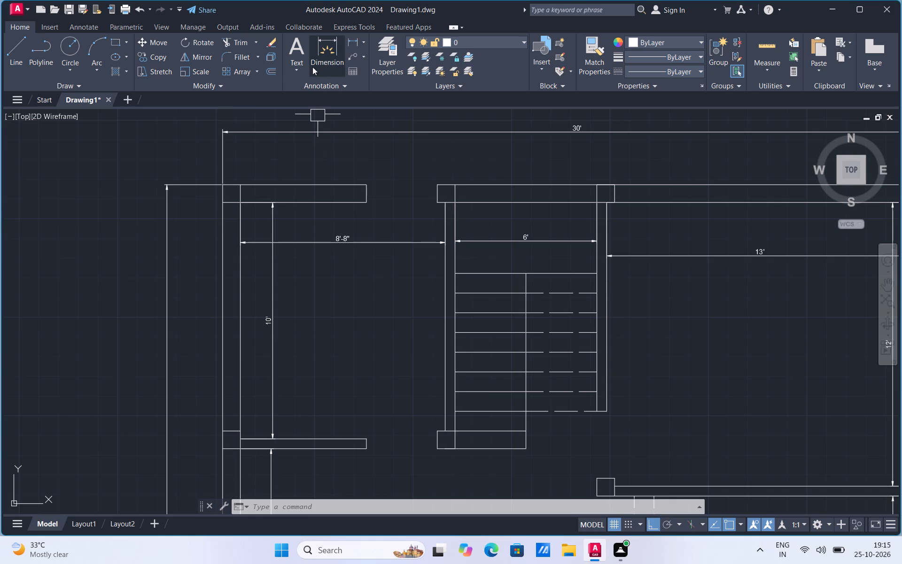
{"action": "left_click", "coordinate": [300, 65]}
{"action": "left_click", "coordinate": [304, 94]}
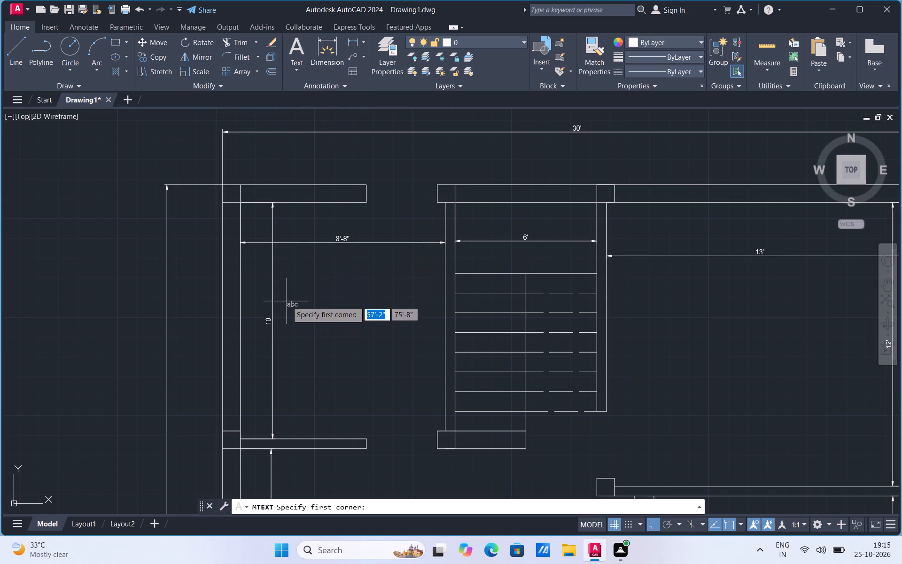
{"action": "left_click", "coordinate": [287, 301]}
{"action": "left_click", "coordinate": [364, 336]}
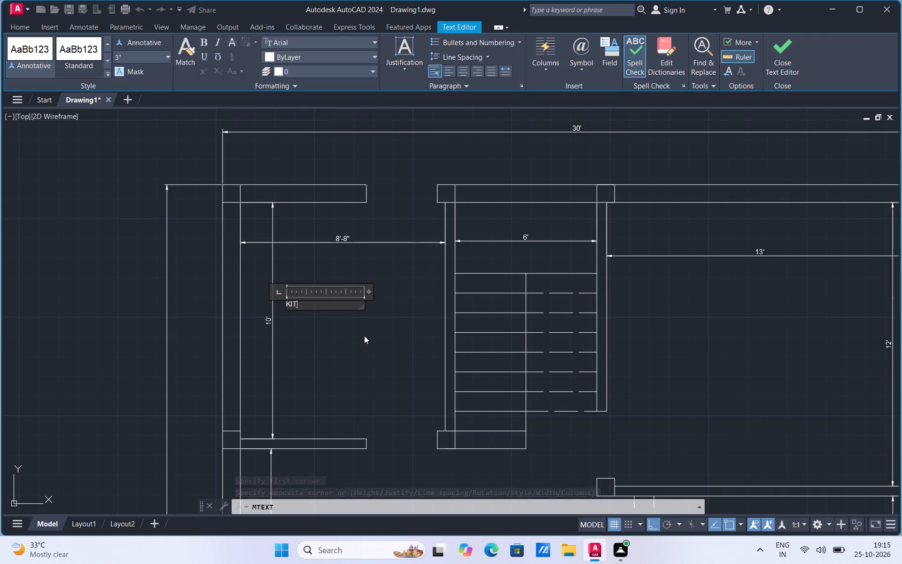
{"action": "type", "text": "CHEN"}
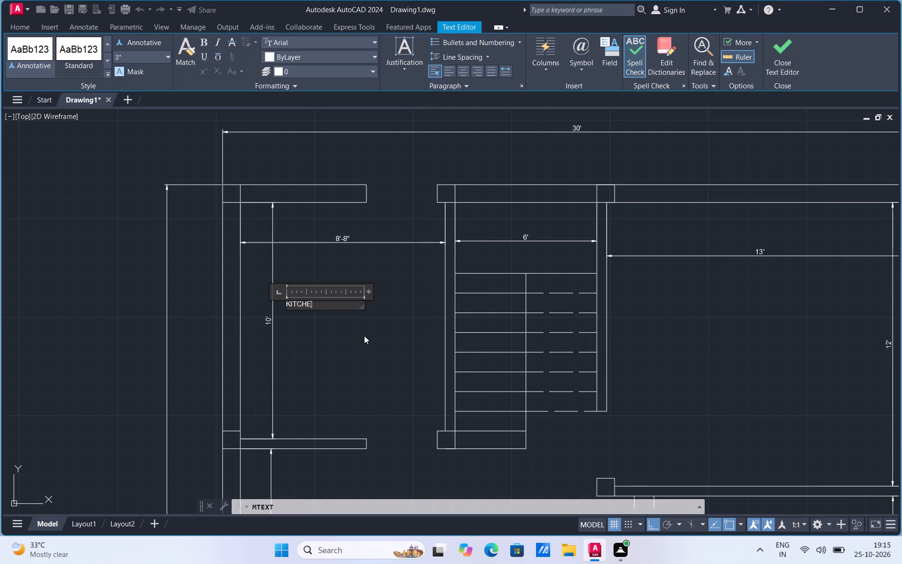
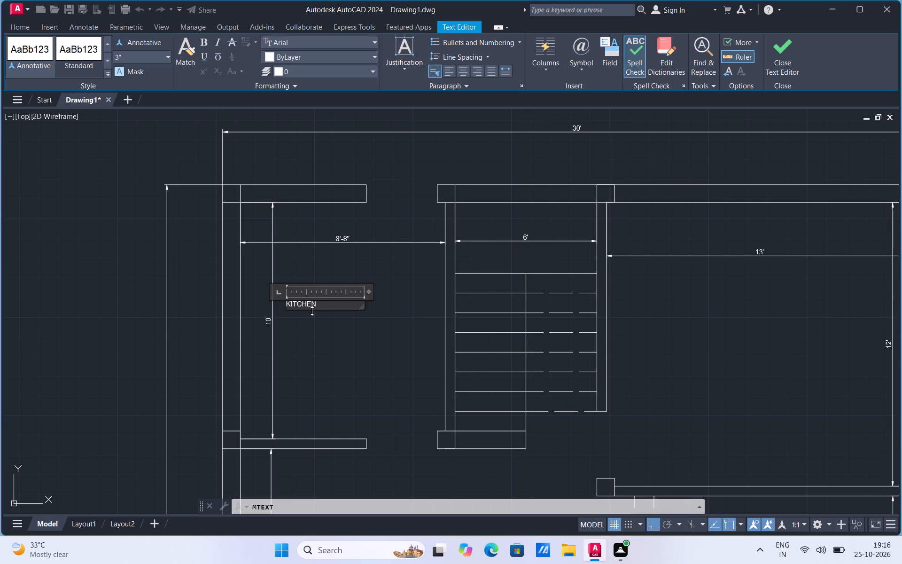
Complete the KITCHEN label with a second line reading 8'8"X10' and finish the text.
{"action": "scroll", "coordinate": [317, 288], "scroll_direction": "up", "scroll_amount": 1}
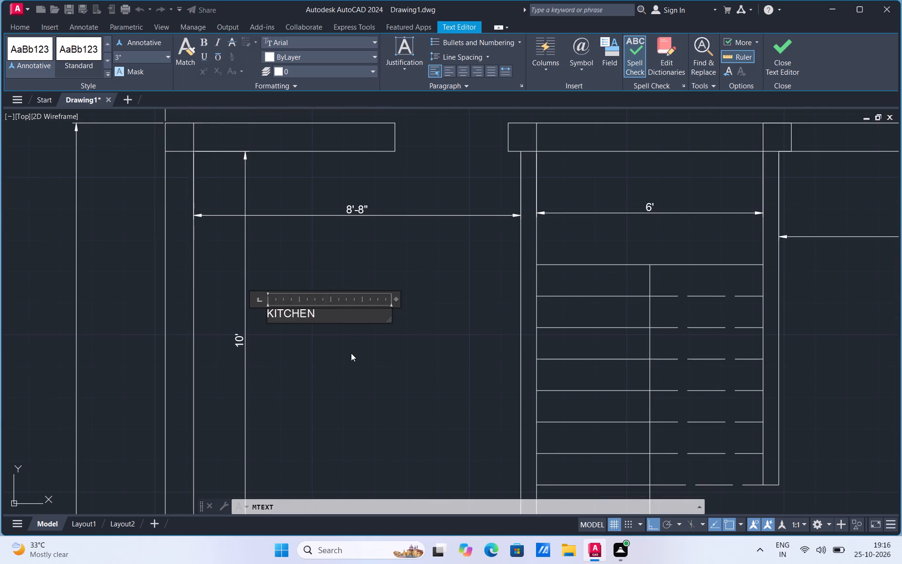
{"action": "type", "text": "8'8\"X"}
{"action": "key", "text": "BackSpace"}
{"action": "key", "text": "BackSpace"}
{"action": "key", "text": "BackSpace"}
{"action": "key", "text": "BackSpace"}
{"action": "key", "text": "BackSpace"}
{"action": "key", "text": "Return"}
{"action": "key", "text": "9"}
{"action": "key", "text": "BackSpace"}
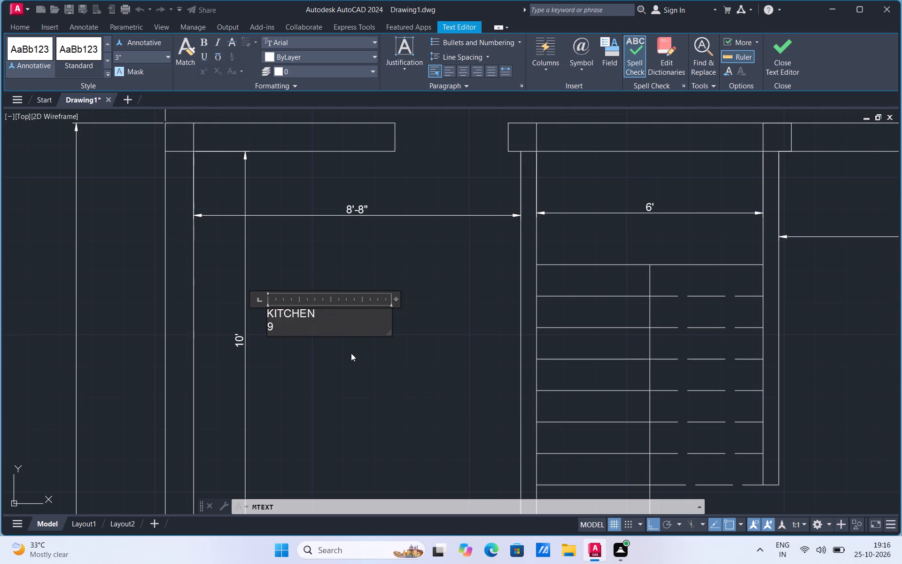
{"action": "type", "text": "8'8\""}
{"action": "type", "text": "X10'"}
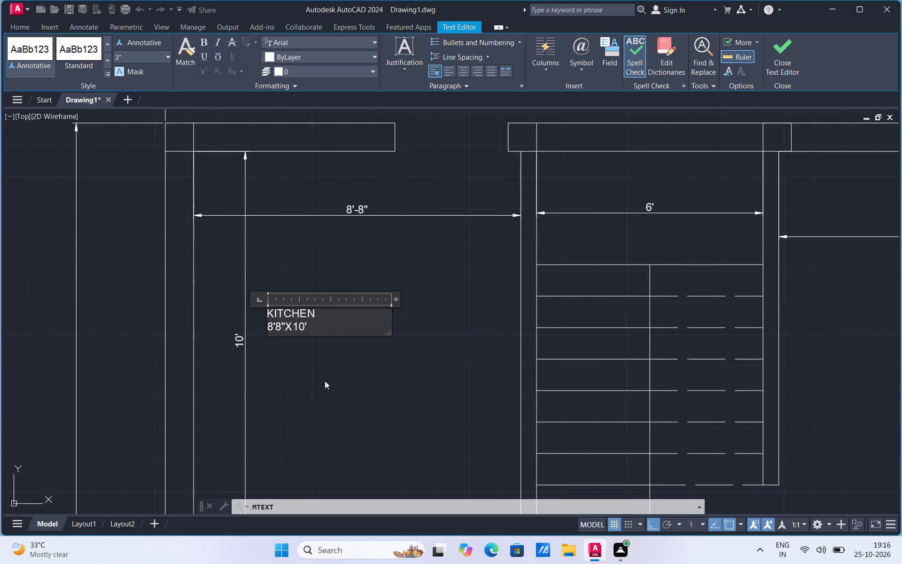
{"action": "left_click", "coordinate": [322, 371]}
Scale up the kitchen label freehand so it reads clearly within the room.
{"action": "left_click", "coordinate": [307, 307]}
{"action": "right_click", "coordinate": [307, 307]}
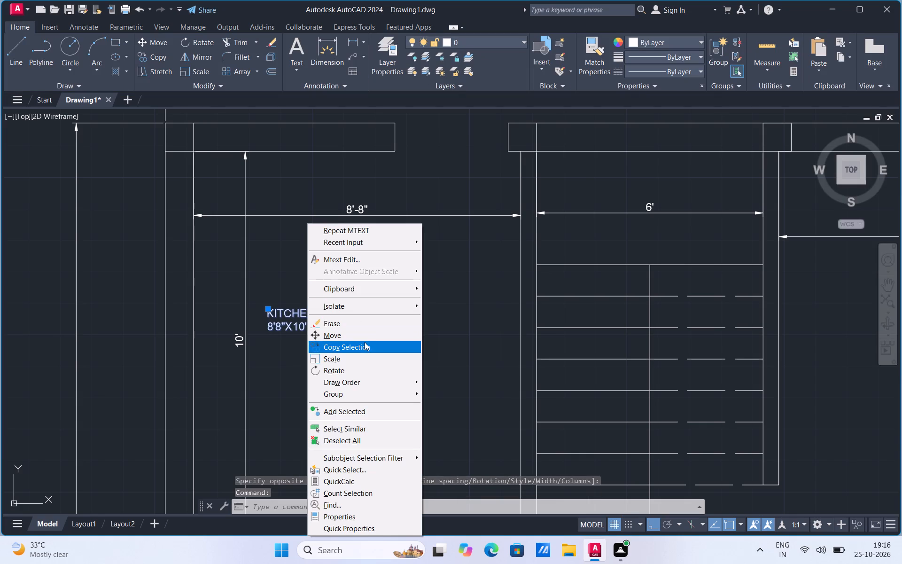
{"action": "left_click", "coordinate": [338, 358]}
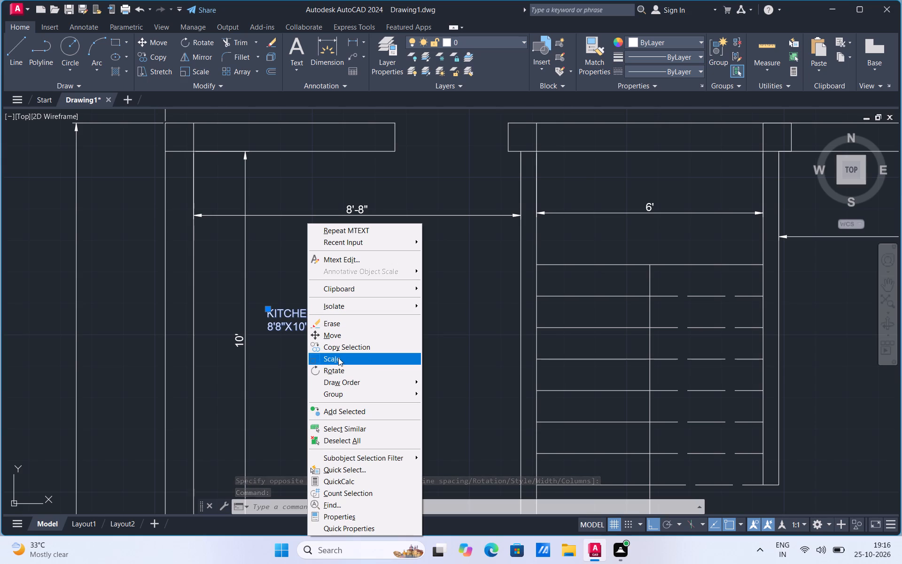
{"action": "left_click", "coordinate": [313, 330]}
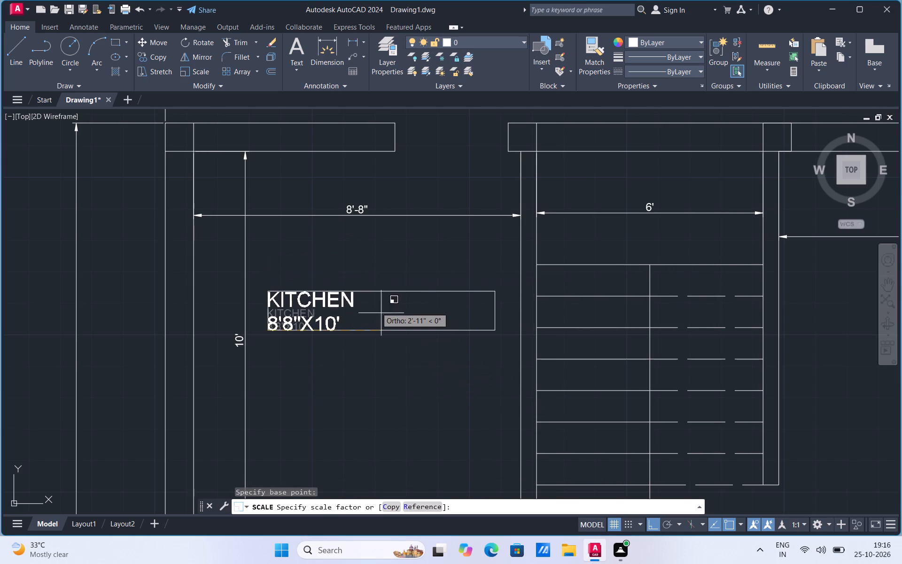
{"action": "scroll", "coordinate": [374, 307], "scroll_direction": "down", "scroll_amount": 1}
{"action": "left_click", "coordinate": [379, 317]}
Move the kitchen label slightly to the middle of the kitchen, with Ortho turned off.
{"action": "left_click", "coordinate": [335, 320]}
{"action": "right_click", "coordinate": [335, 320]}
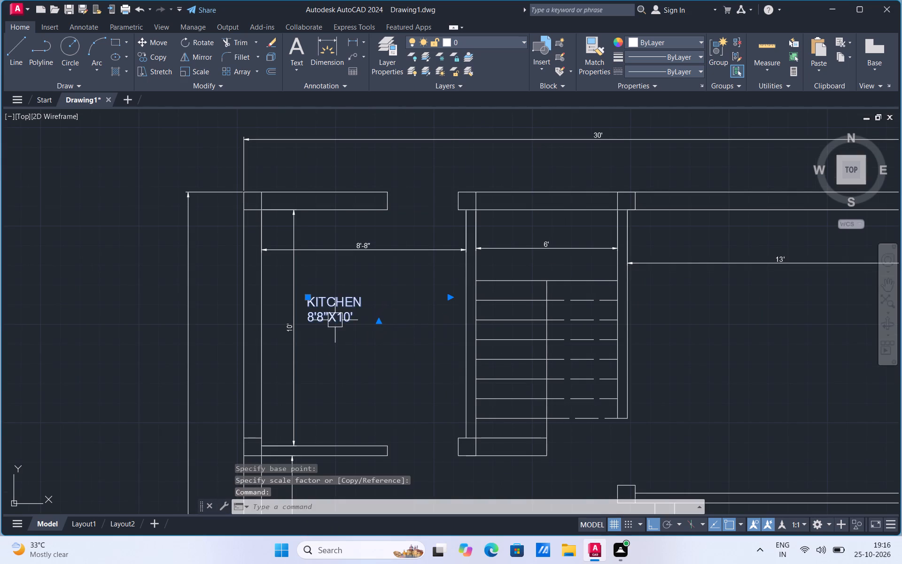
{"action": "left_click", "coordinate": [379, 122]}
{"action": "left_click", "coordinate": [343, 313]}
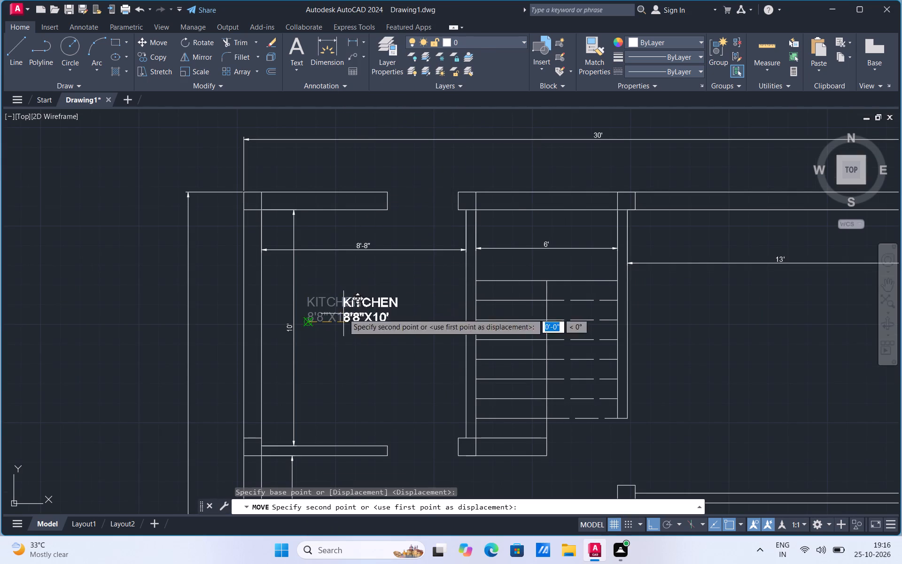
{"action": "left_click", "coordinate": [652, 521]}
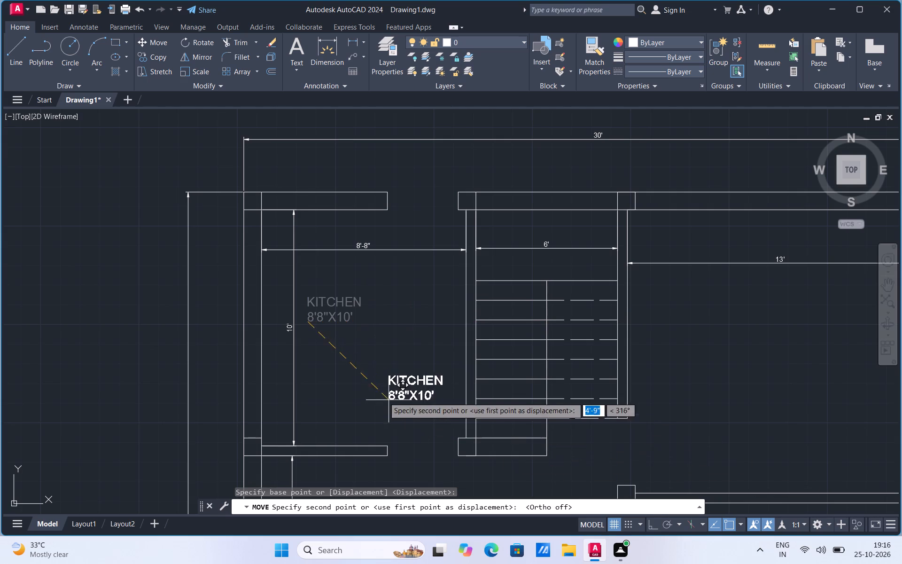
{"action": "left_click", "coordinate": [344, 345]}
Add a two-line multiline text reading MASTER BEDROOM and 13'X12' inside the 13' by 12' room.
{"action": "scroll", "coordinate": [298, 368], "scroll_direction": "down", "scroll_amount": 3}
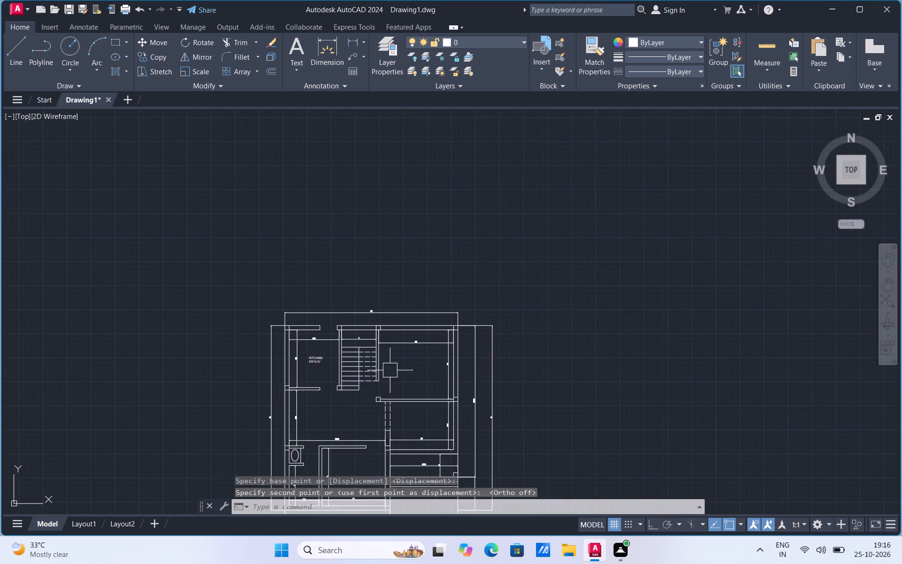
{"action": "scroll", "coordinate": [450, 375], "scroll_direction": "up", "scroll_amount": 1}
{"action": "left_click", "coordinate": [294, 70]}
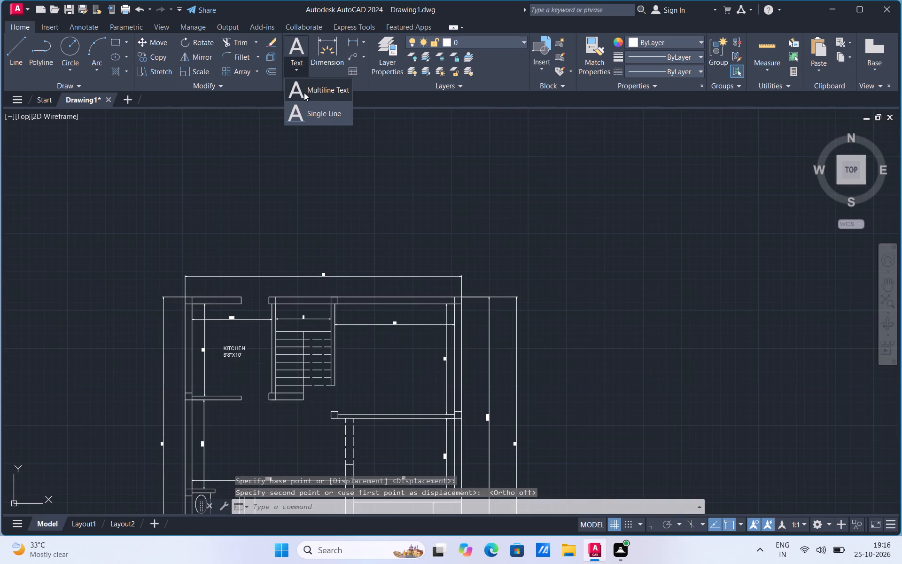
{"action": "left_click", "coordinate": [304, 92]}
{"action": "scroll", "coordinate": [353, 357], "scroll_direction": "up", "scroll_amount": 2}
{"action": "left_click", "coordinate": [368, 339]}
{"action": "left_click", "coordinate": [506, 384]}
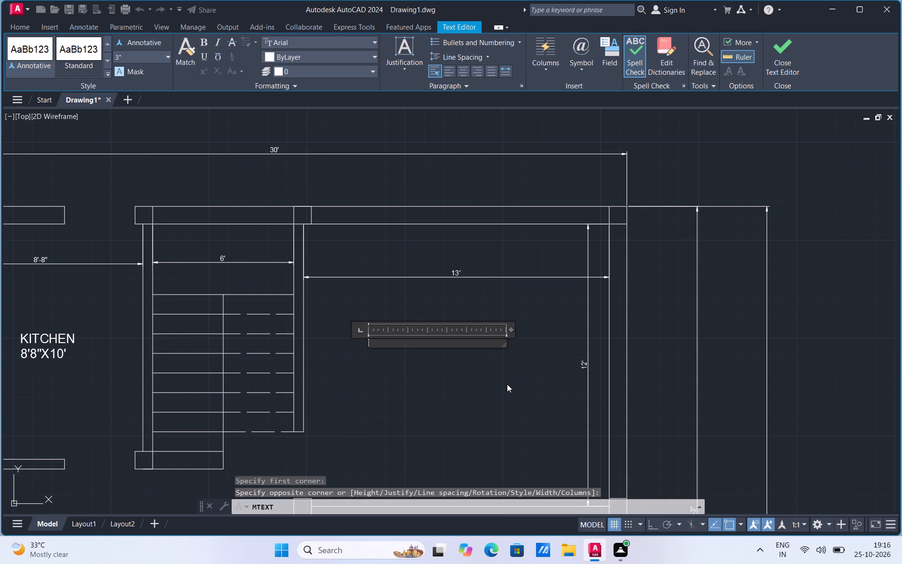
{"action": "type", "text": "MATSR"}
{"action": "key", "text": "BackSpace"}
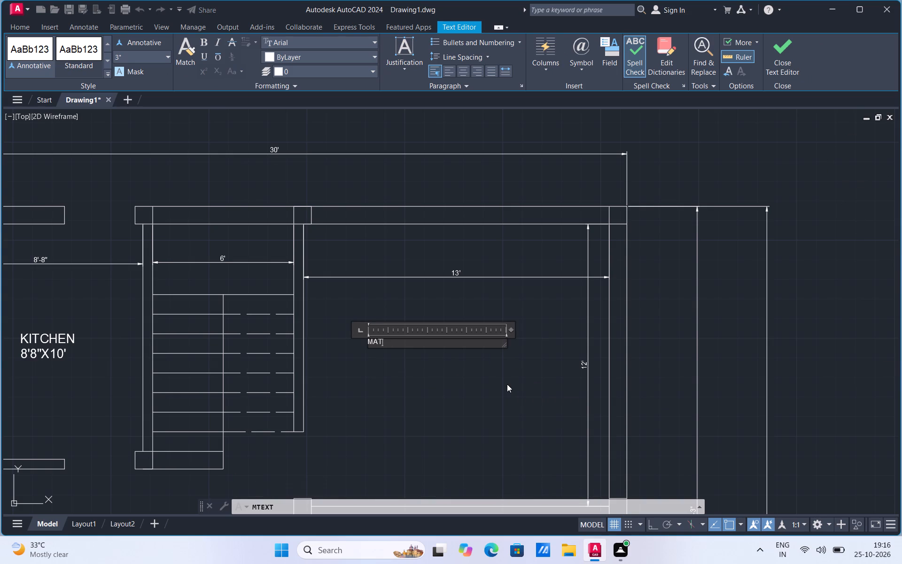
{"action": "key", "text": "BackSpace"}
{"action": "type", "text": "ER"}
{"action": "key", "text": "BackSpace"}
{"action": "key", "text": "BackSpace"}
{"action": "key", "text": "BackSpace"}
{"action": "type", "text": "STER BEDROOM"}
{"action": "key", "text": "Return"}
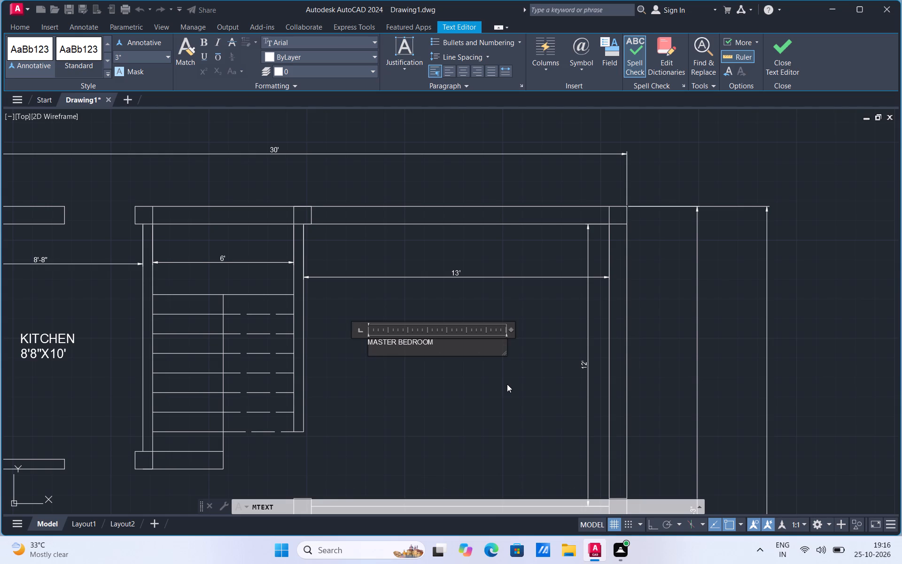
{"action": "type", "text": "13'X12'"}
{"action": "left_click", "coordinate": [395, 399]}
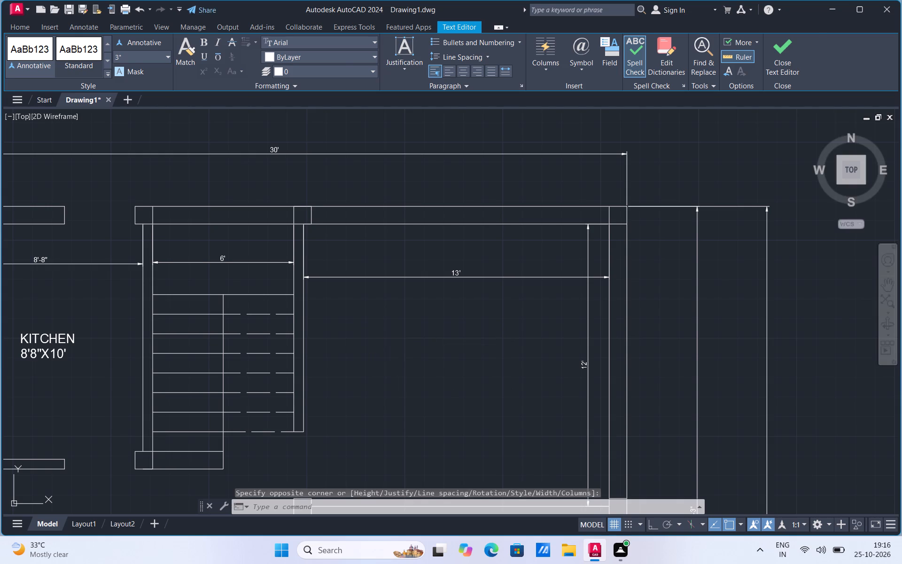
Scale up the master bedroom label freehand to roughly match the kitchen label's text size.
{"action": "left_click", "coordinate": [406, 345]}
{"action": "right_click", "coordinate": [406, 345]}
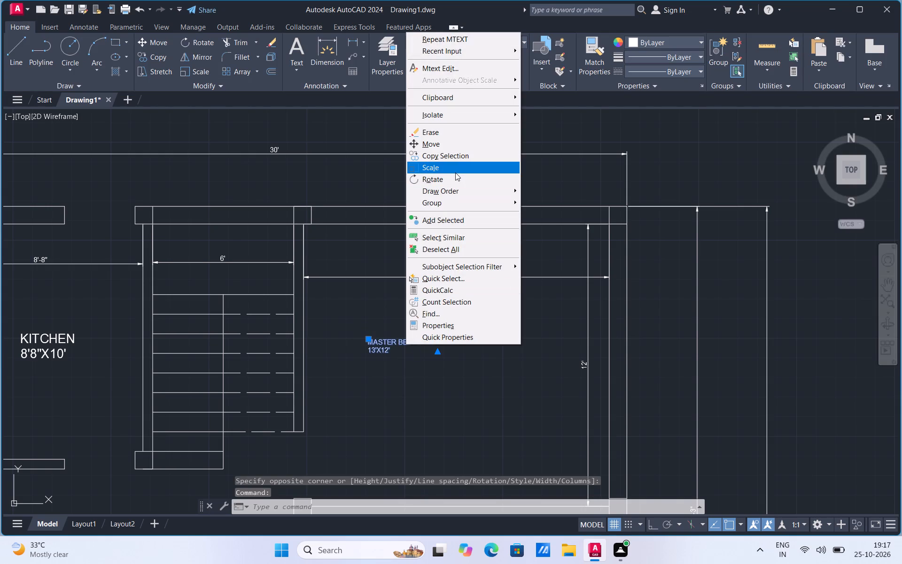
{"action": "left_click", "coordinate": [455, 172]}
{"action": "left_click", "coordinate": [431, 337]}
{"action": "left_click", "coordinate": [521, 347]}
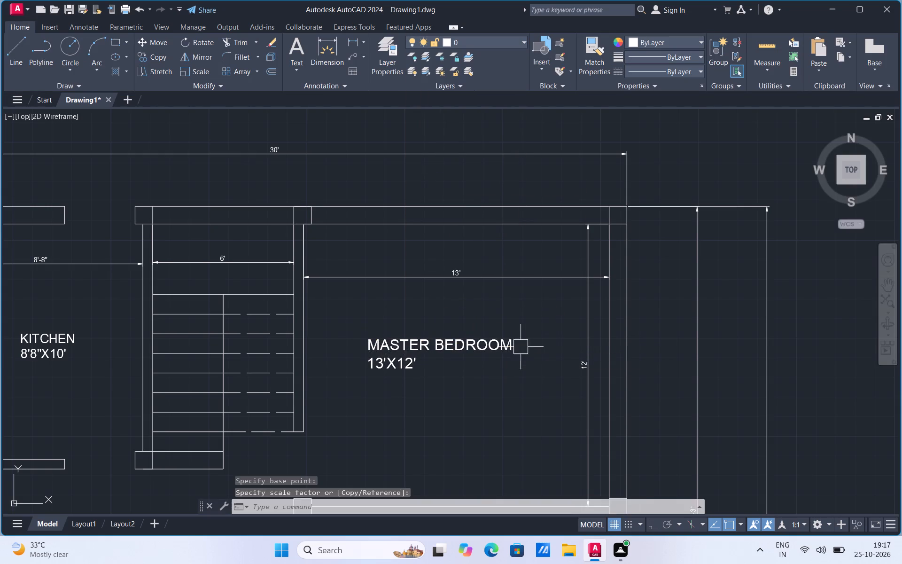
Add a two-line multiline text reading LIVING and 11'X8'4" inside the 11' by 8'-4" room below the master bedroom.
{"action": "scroll", "coordinate": [560, 263], "scroll_direction": "down", "scroll_amount": 2}
{"action": "scroll", "coordinate": [519, 420], "scroll_direction": "up", "scroll_amount": 1}
{"action": "scroll", "coordinate": [566, 417], "scroll_direction": "up", "scroll_amount": 1}
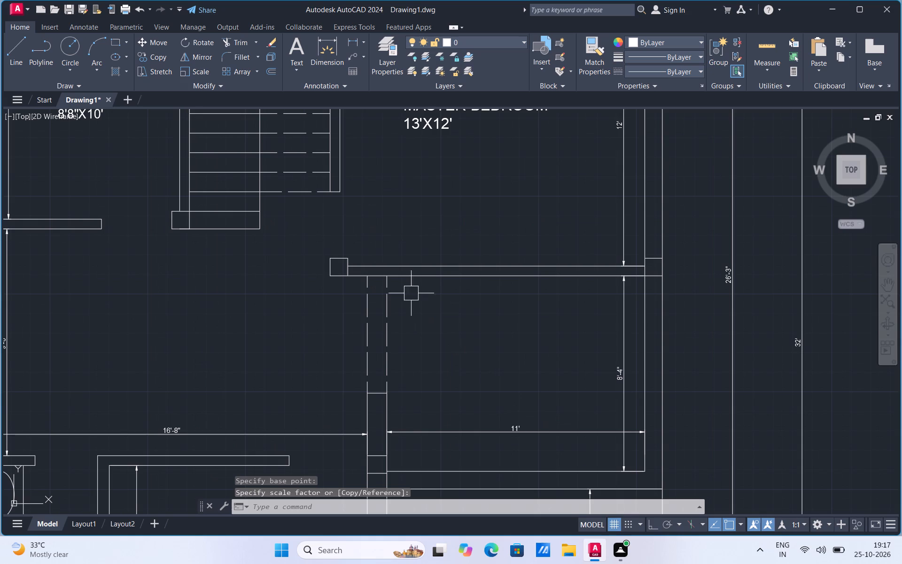
{"action": "left_click", "coordinate": [295, 67]}
{"action": "left_click", "coordinate": [300, 90]}
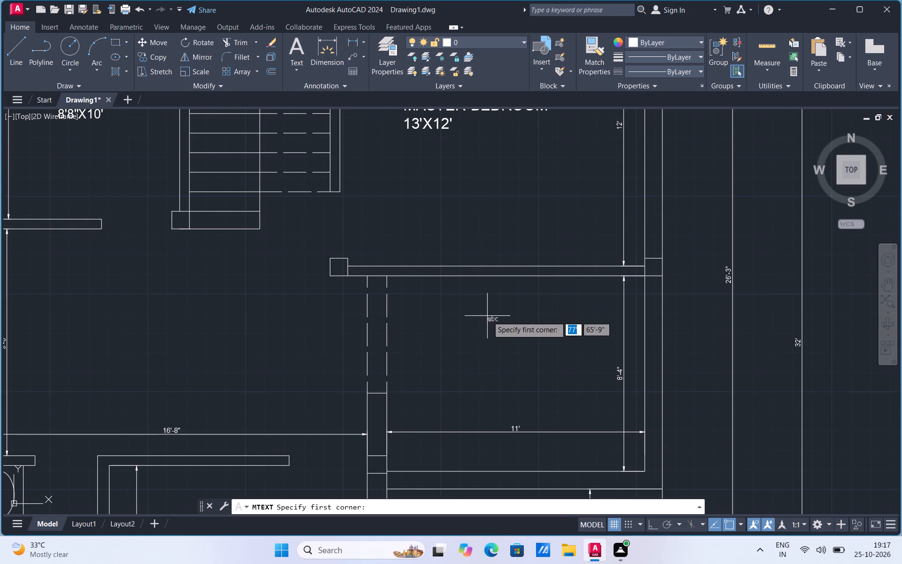
{"action": "left_click", "coordinate": [468, 355]}
{"action": "left_click", "coordinate": [537, 376]}
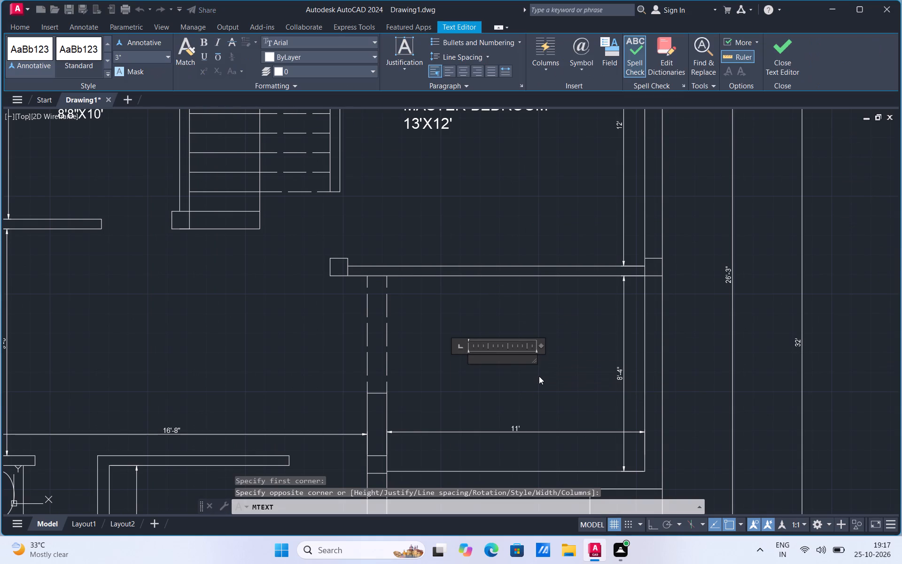
{"action": "type", "text": "LIVING"}
{"action": "key", "text": "Return"}
{"action": "type", "text": "11'X"}
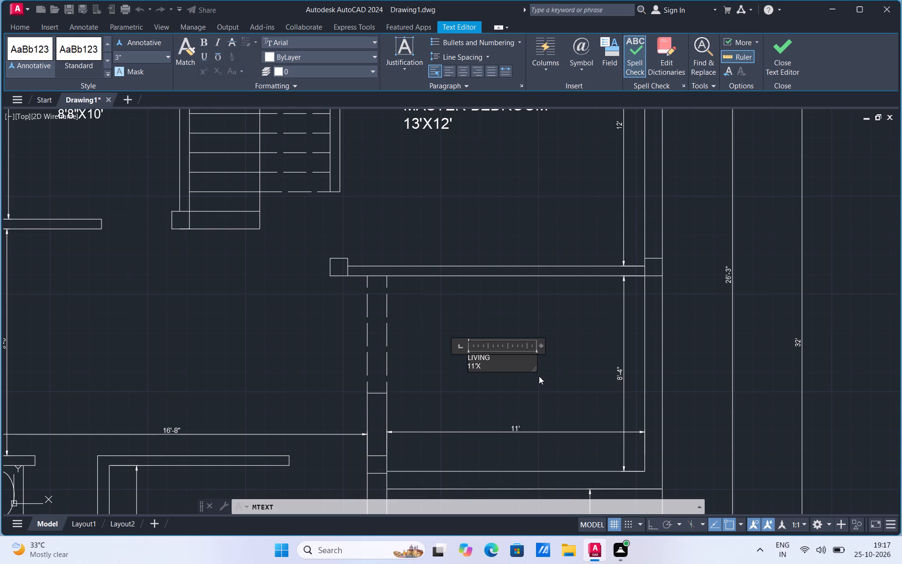
{"action": "type", "text": "8'4"}
{"action": "key", "text": "apostrophe"}
{"action": "key", "text": "BackSpace"}
{"action": "key", "text": "shift+quotedbl"}
{"action": "left_click", "coordinate": [514, 393]}
Scale up the living room label freehand to roughly match the other room labels.
{"action": "left_click", "coordinate": [487, 368]}
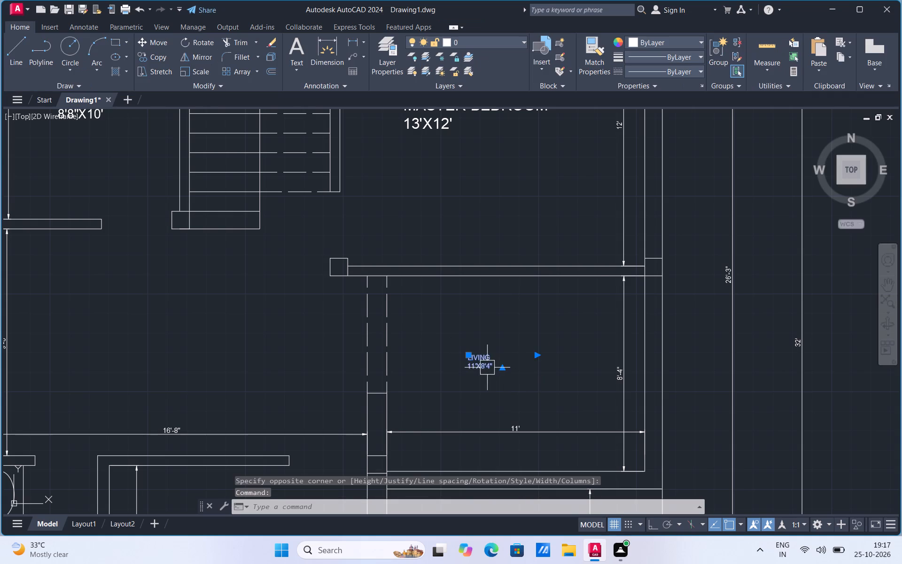
{"action": "right_click", "coordinate": [487, 368]}
{"action": "left_click", "coordinate": [525, 196]}
{"action": "left_click", "coordinate": [494, 360]}
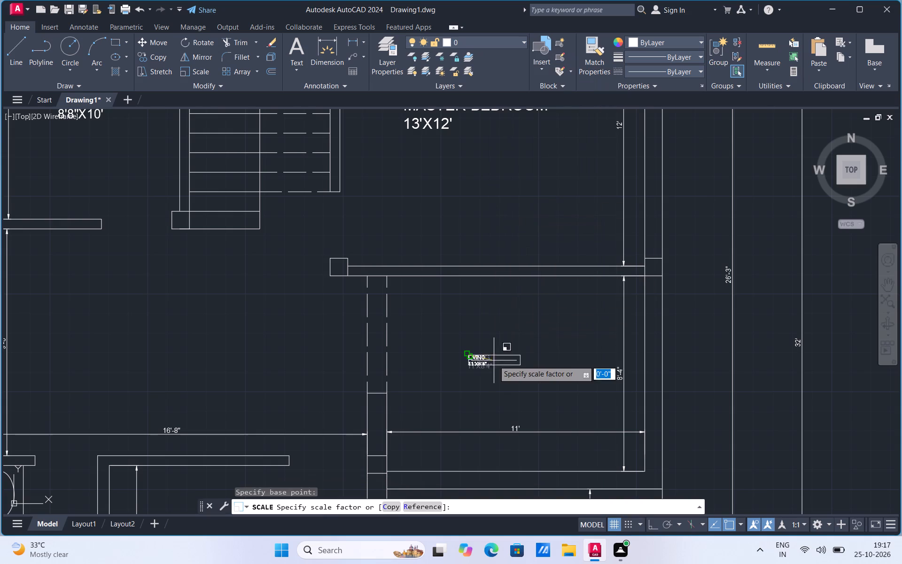
{"action": "left_click", "coordinate": [549, 387]}
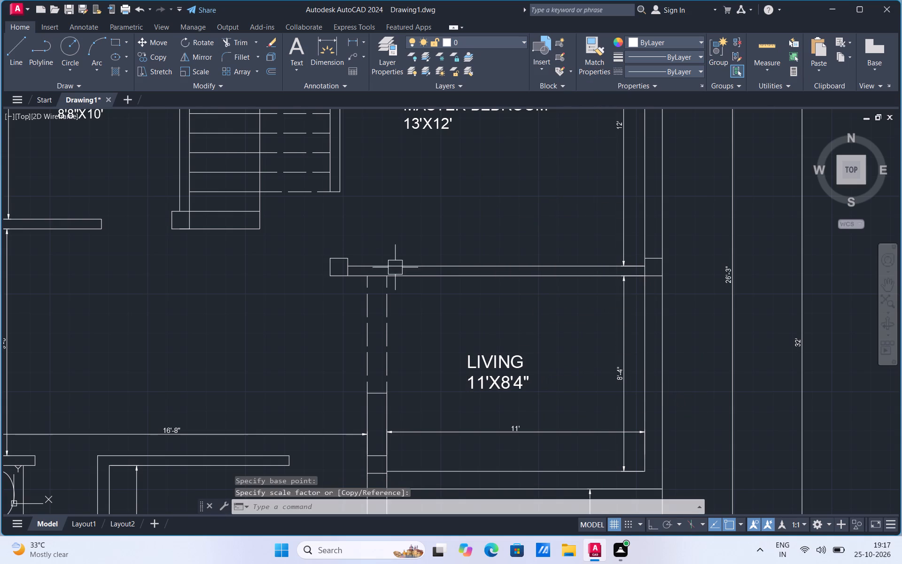
Add a multiline text reading 5' WIDE PASSAGE in the open hall area beside the living room.
{"action": "left_click", "coordinate": [292, 71]}
{"action": "left_click", "coordinate": [299, 91]}
{"action": "left_click", "coordinate": [219, 329]}
{"action": "left_click", "coordinate": [265, 327]}
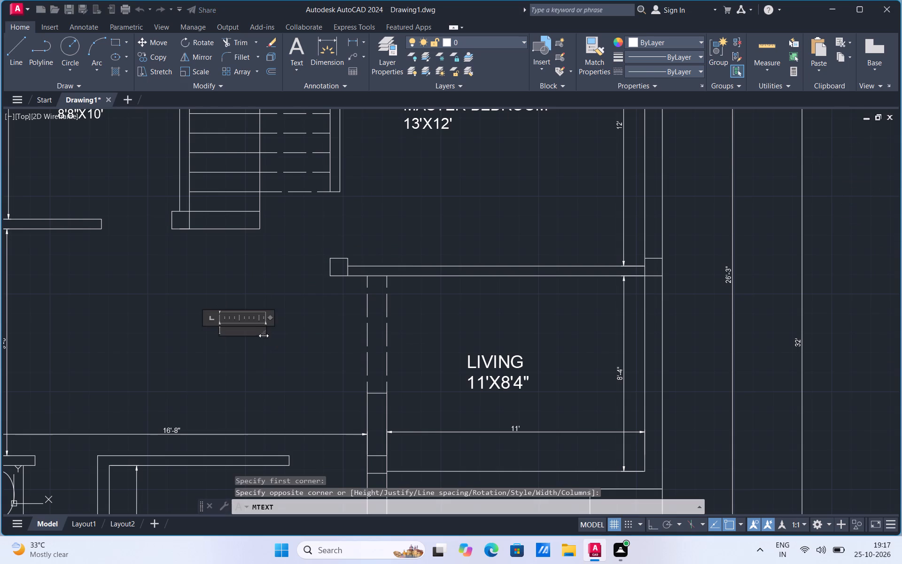
{"action": "key", "text": "5"}
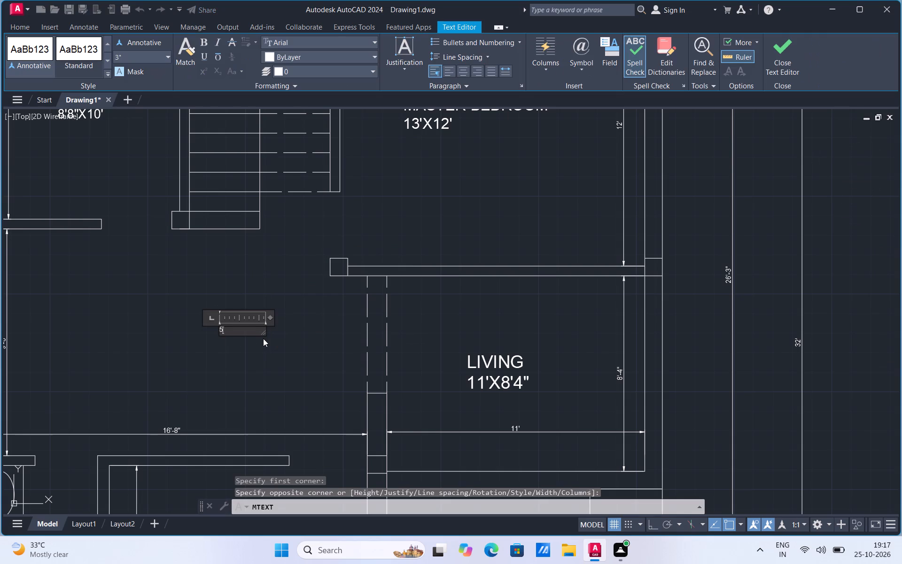
{"action": "key", "text": "semicolon"}
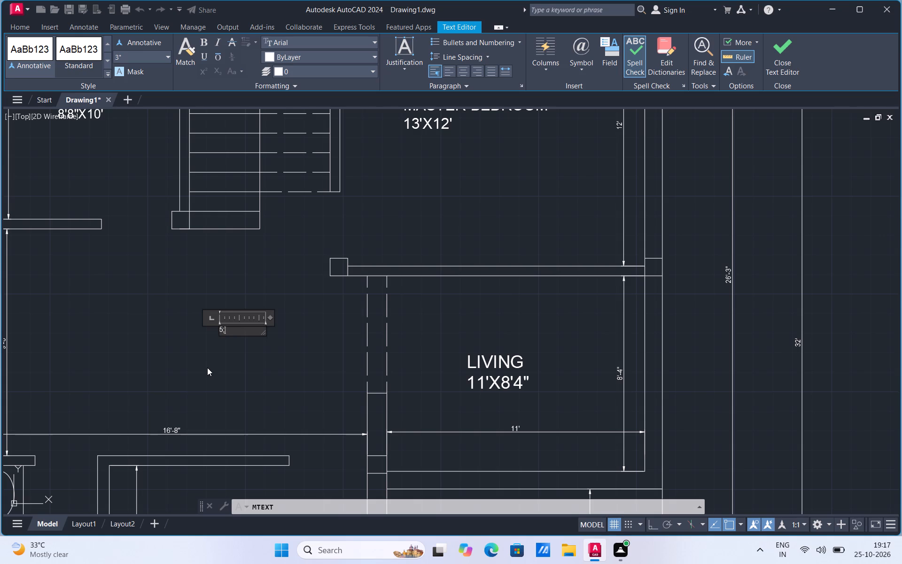
{"action": "key", "text": "BackSpace"}
{"action": "key", "text": "apostrophe"}
{"action": "key", "text": "space"}
{"action": "type", "text": "WIDE PASSAGE"}
{"action": "left_click", "coordinate": [231, 364]}
Rotate the 5' WIDE PASSAGE label 90° counterclockwise with Ortho on so it reads vertically upward.
{"action": "left_click", "coordinate": [233, 341]}
{"action": "right_click", "coordinate": [233, 341]}
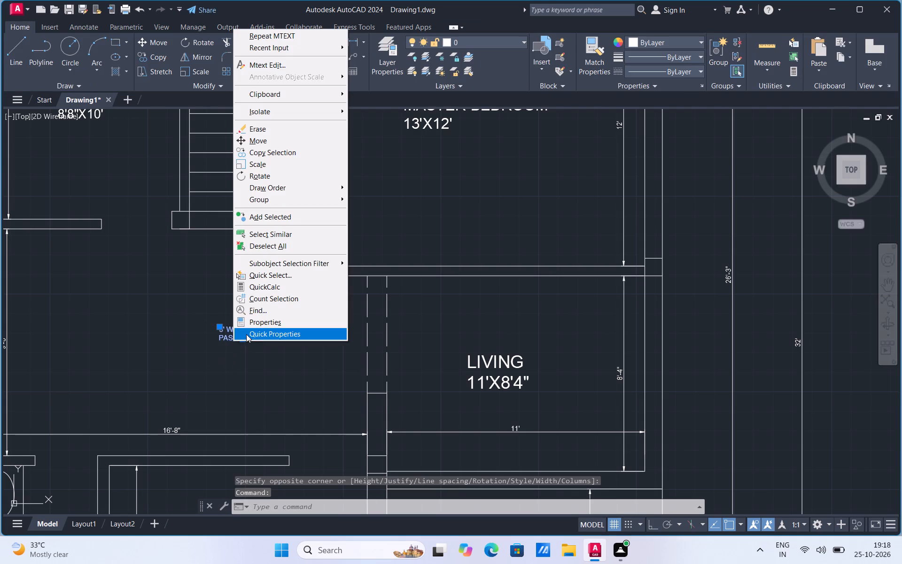
{"action": "left_click", "coordinate": [272, 176]}
{"action": "left_click", "coordinate": [249, 324]}
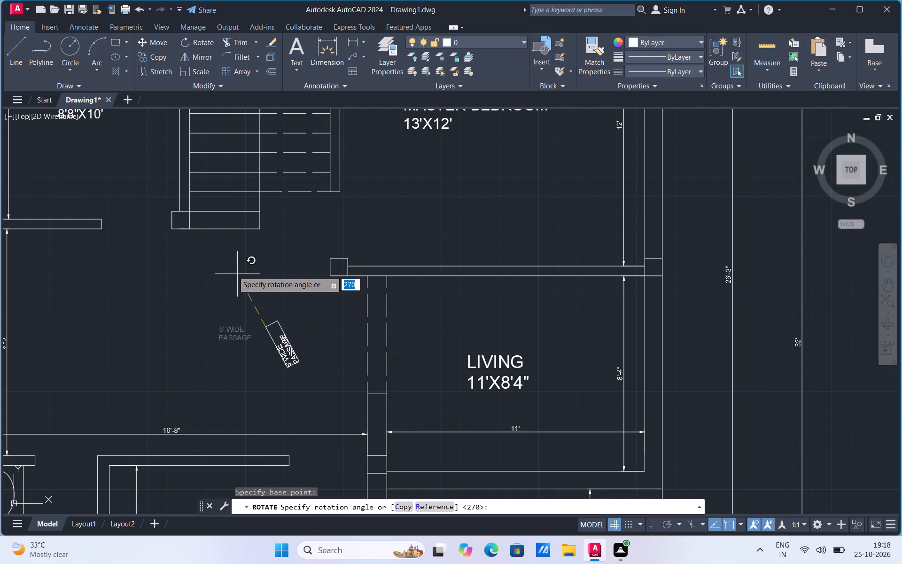
{"action": "left_click", "coordinate": [653, 526]}
{"action": "left_click", "coordinate": [264, 280]}
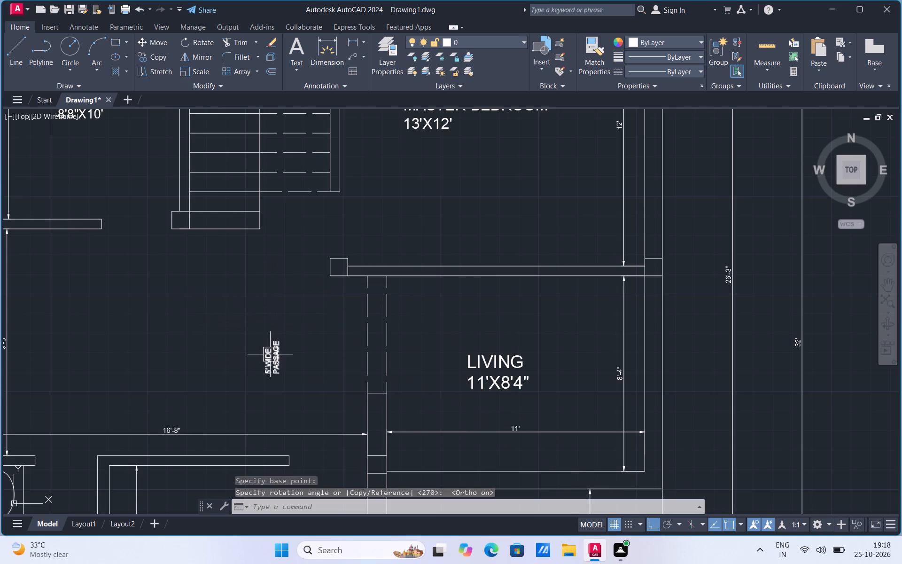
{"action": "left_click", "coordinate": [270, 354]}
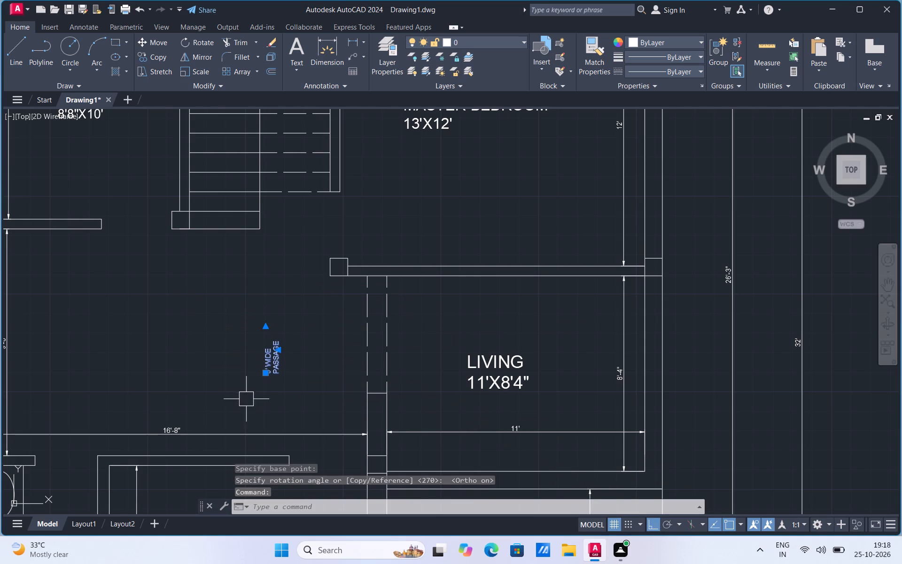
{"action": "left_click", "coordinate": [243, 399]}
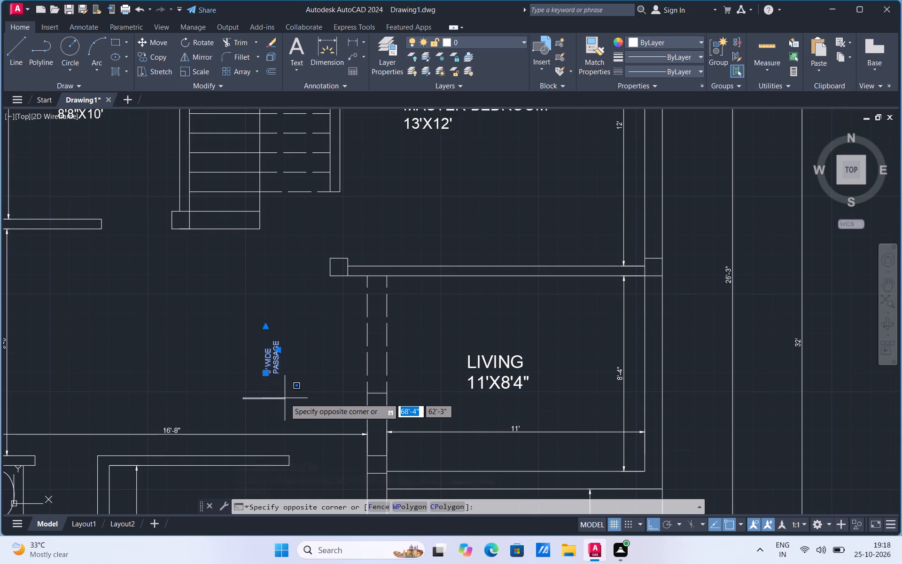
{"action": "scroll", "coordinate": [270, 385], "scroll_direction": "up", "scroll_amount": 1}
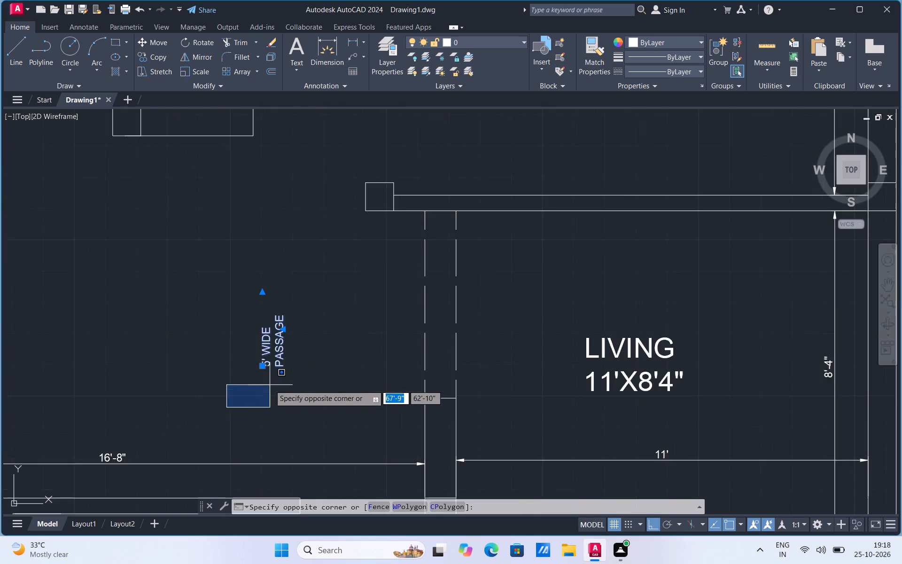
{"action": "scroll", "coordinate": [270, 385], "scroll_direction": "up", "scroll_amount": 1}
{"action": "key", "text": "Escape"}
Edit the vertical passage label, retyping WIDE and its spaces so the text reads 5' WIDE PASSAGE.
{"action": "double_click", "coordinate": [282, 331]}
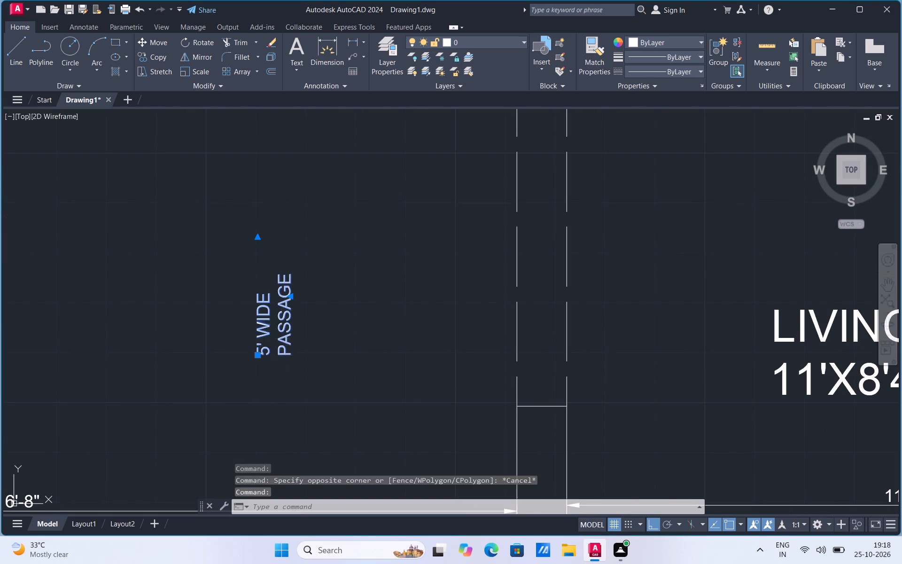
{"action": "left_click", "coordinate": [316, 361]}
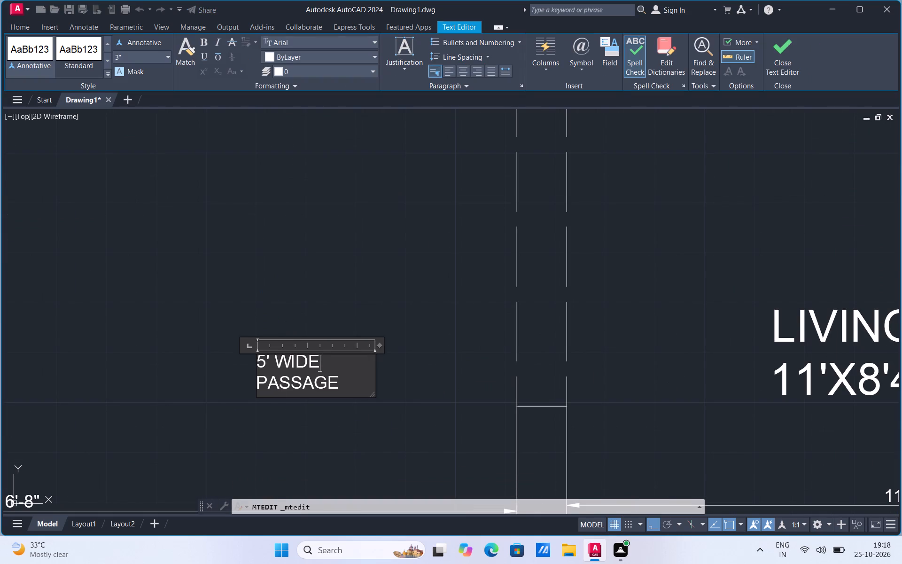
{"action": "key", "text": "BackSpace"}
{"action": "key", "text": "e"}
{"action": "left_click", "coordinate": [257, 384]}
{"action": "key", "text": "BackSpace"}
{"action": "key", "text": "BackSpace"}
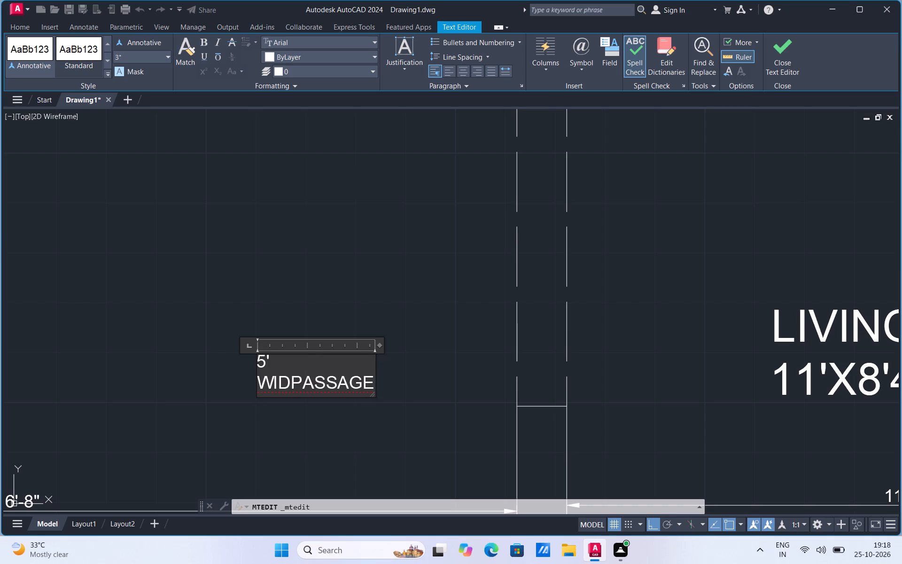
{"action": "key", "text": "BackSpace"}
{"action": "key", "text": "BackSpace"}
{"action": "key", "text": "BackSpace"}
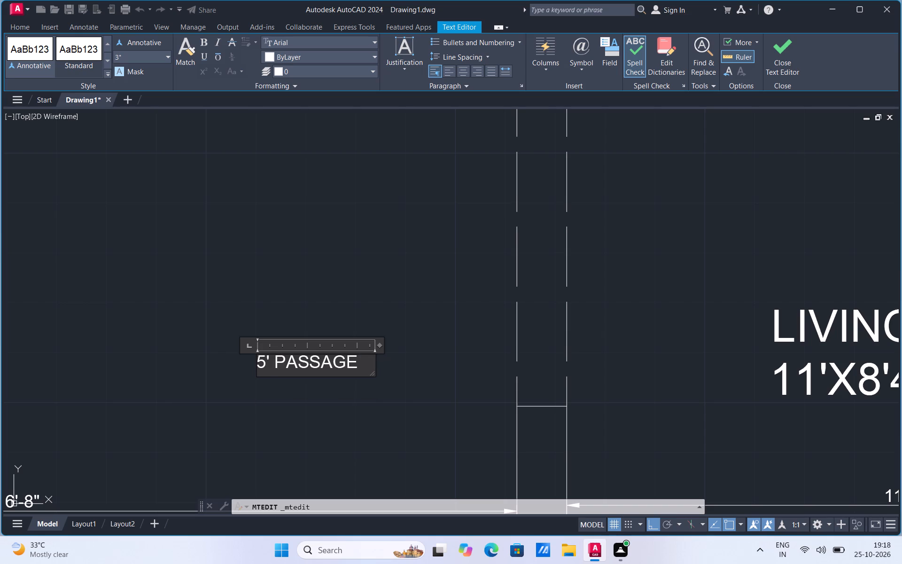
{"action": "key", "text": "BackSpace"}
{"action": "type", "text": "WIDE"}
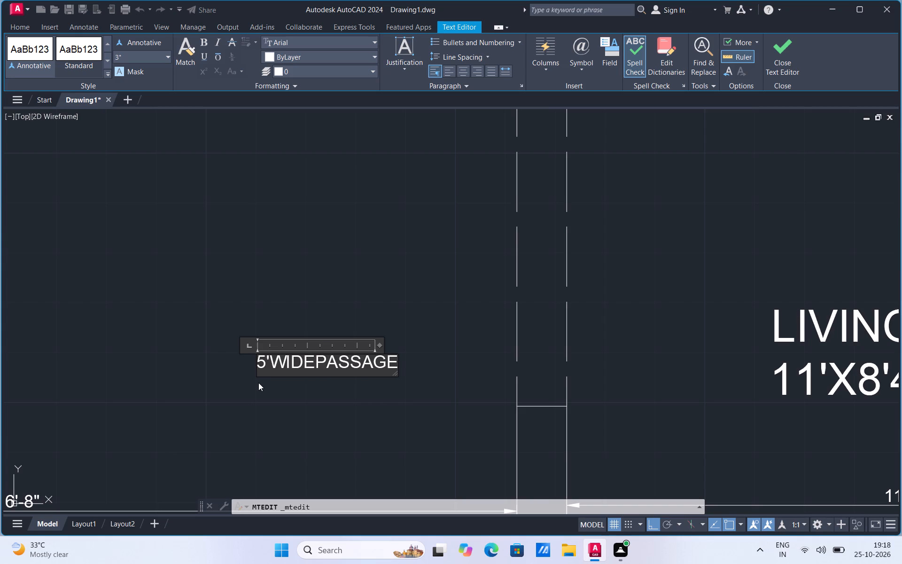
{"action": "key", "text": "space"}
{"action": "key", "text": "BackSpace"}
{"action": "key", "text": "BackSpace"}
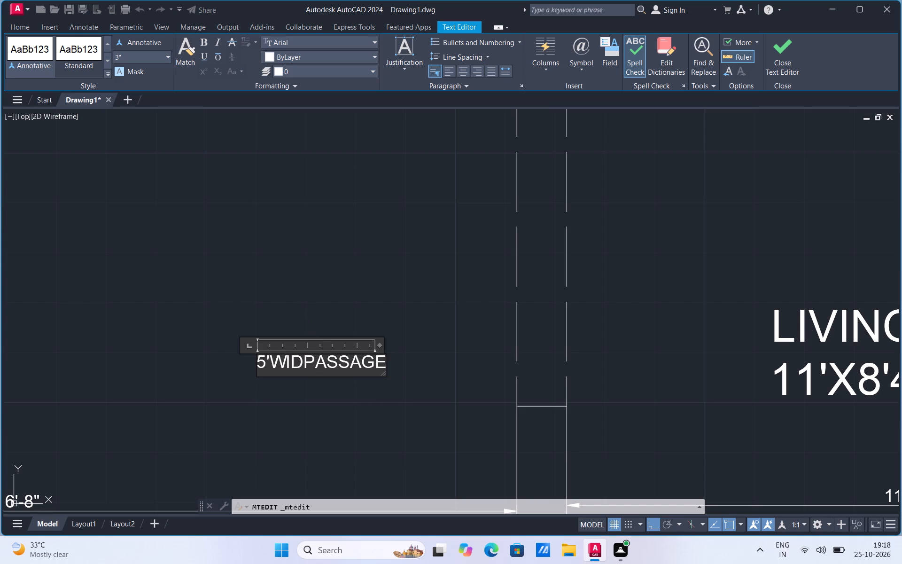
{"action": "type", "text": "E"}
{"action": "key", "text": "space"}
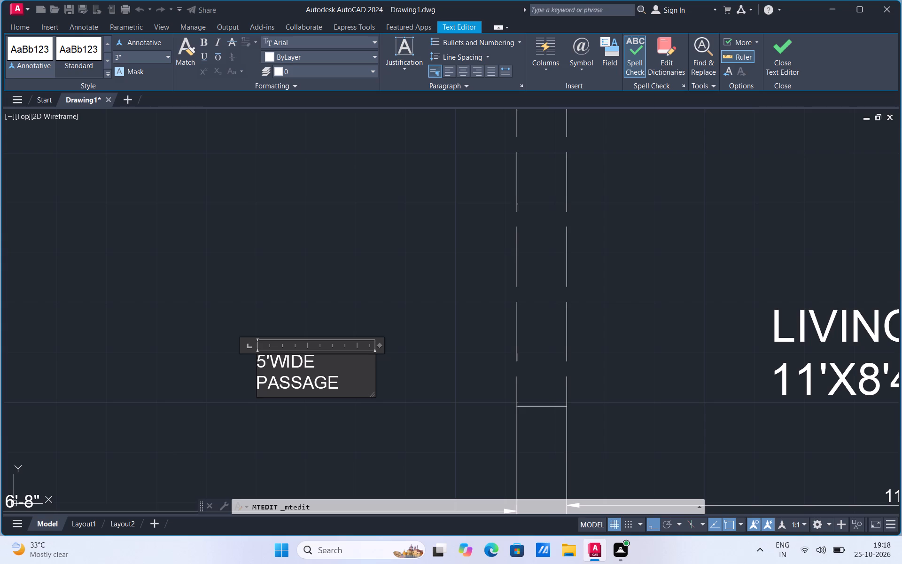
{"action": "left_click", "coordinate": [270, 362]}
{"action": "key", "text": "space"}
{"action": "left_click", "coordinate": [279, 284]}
Move the vertical passage label, with Ortho off, into the dashed opening in the wall between the hall and the living room.
{"action": "left_click", "coordinate": [290, 347]}
{"action": "right_click", "coordinate": [290, 347]}
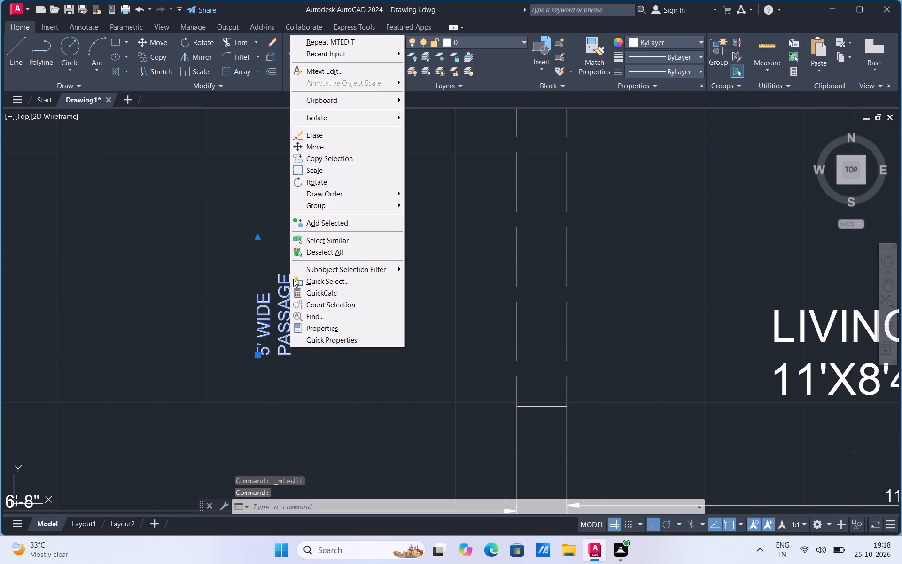
{"action": "left_click", "coordinate": [315, 147]}
{"action": "left_click", "coordinate": [283, 322]}
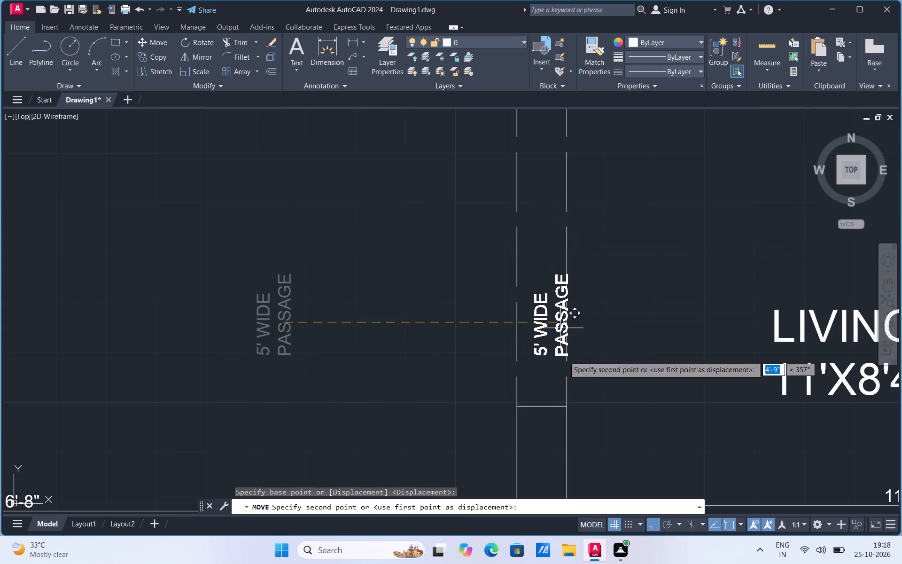
{"action": "left_click", "coordinate": [653, 523]}
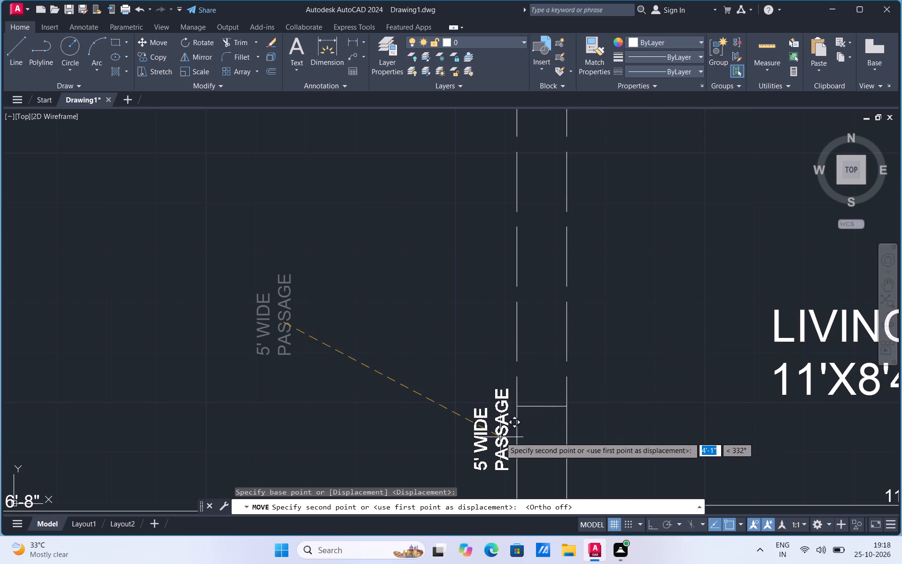
{"action": "scroll", "coordinate": [498, 444], "scroll_direction": "down", "scroll_amount": 1}
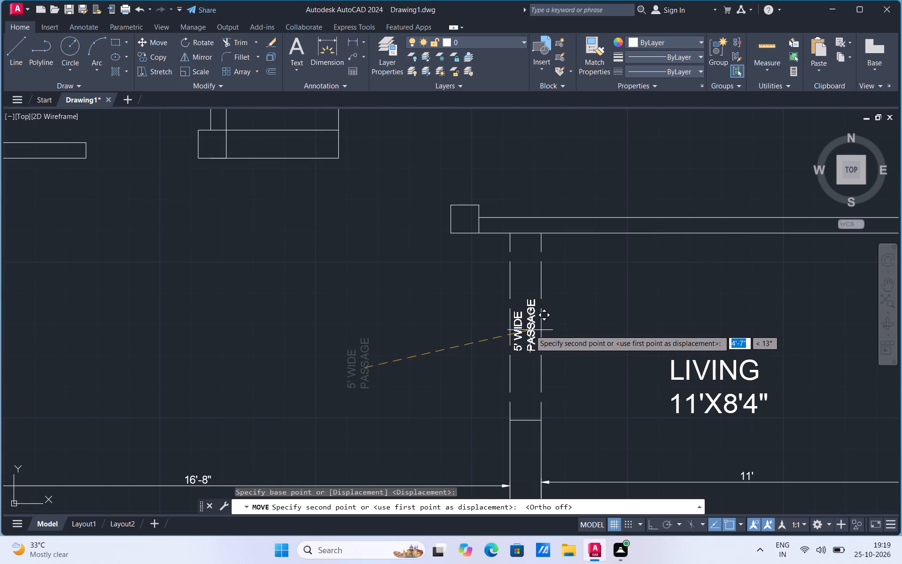
{"action": "left_click", "coordinate": [530, 330]}
Add a two-line multiline text reading BEDROOM and 11'X10' inside the 11' by 10' room below the hall.
{"action": "scroll", "coordinate": [493, 349], "scroll_direction": "down", "scroll_amount": 1}
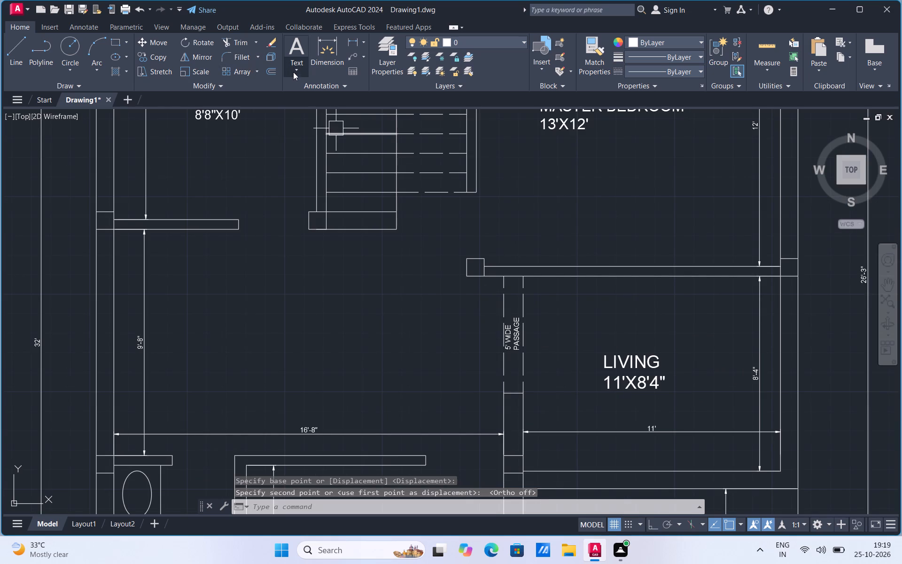
{"action": "left_click", "coordinate": [295, 70]}
{"action": "left_click", "coordinate": [308, 91]}
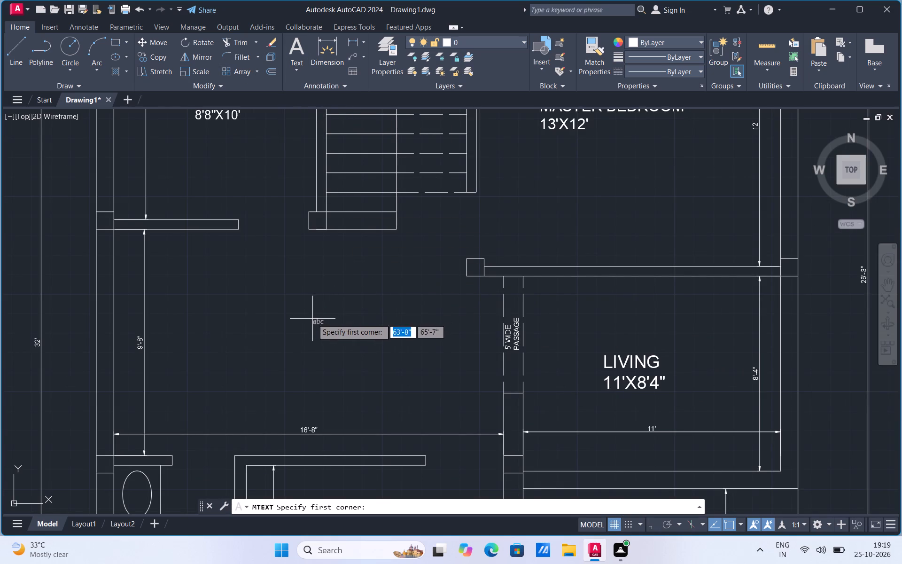
{"action": "scroll", "coordinate": [384, 239], "scroll_direction": "down", "scroll_amount": 3}
{"action": "scroll", "coordinate": [356, 309], "scroll_direction": "up", "scroll_amount": 1}
{"action": "left_click", "coordinate": [367, 311]}
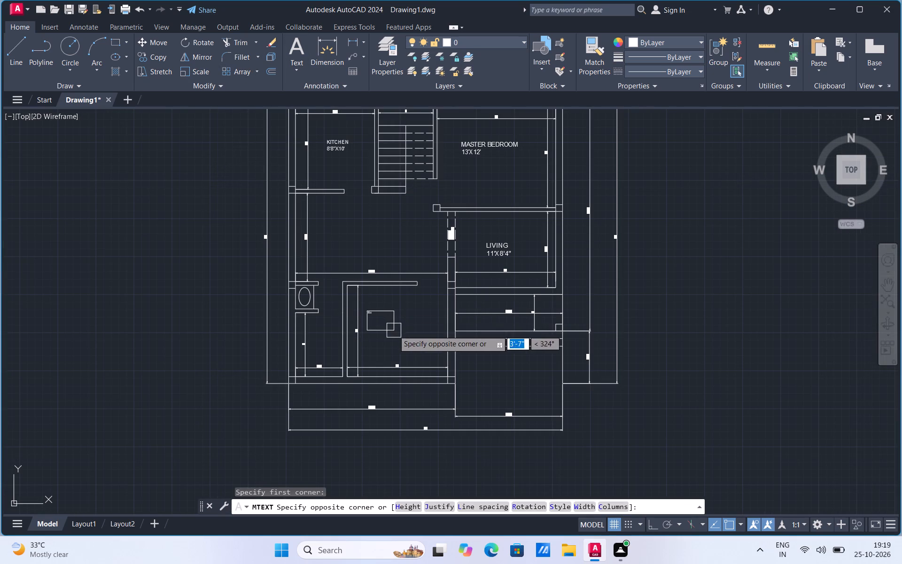
{"action": "left_click", "coordinate": [394, 330]}
{"action": "type", "text": "BEDROOM"}
{"action": "key", "text": "Return"}
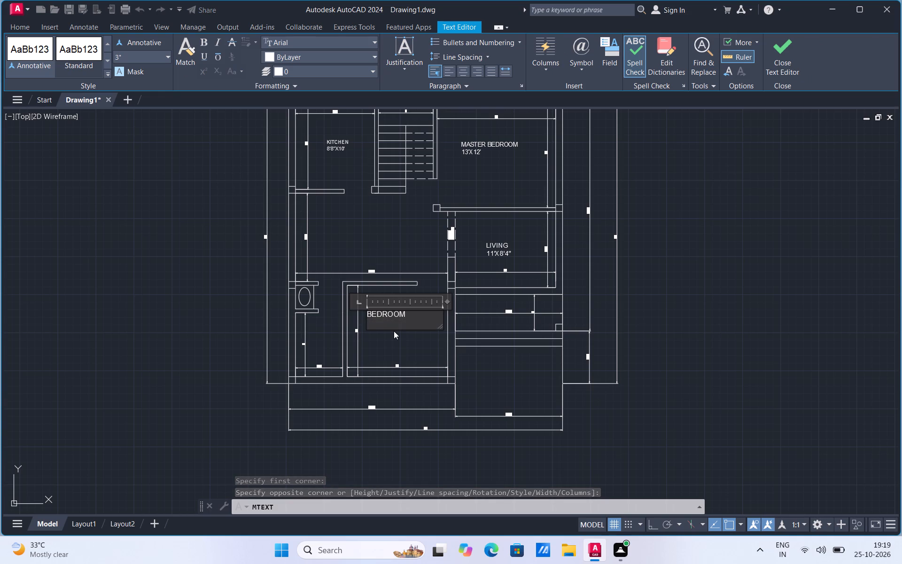
{"action": "scroll", "coordinate": [394, 331], "scroll_direction": "up", "scroll_amount": 2}
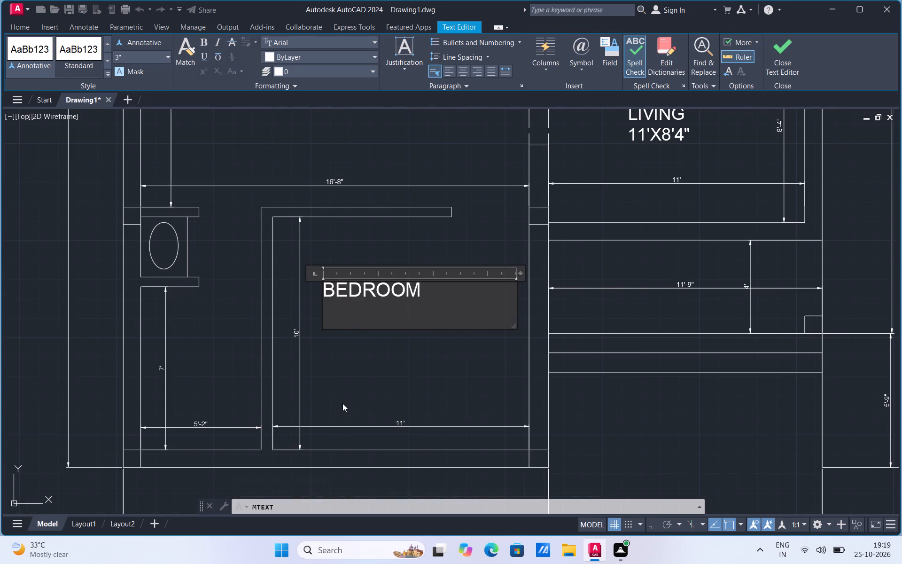
{"action": "type", "text": "11'X10'"}
{"action": "key", "text": "Return"}
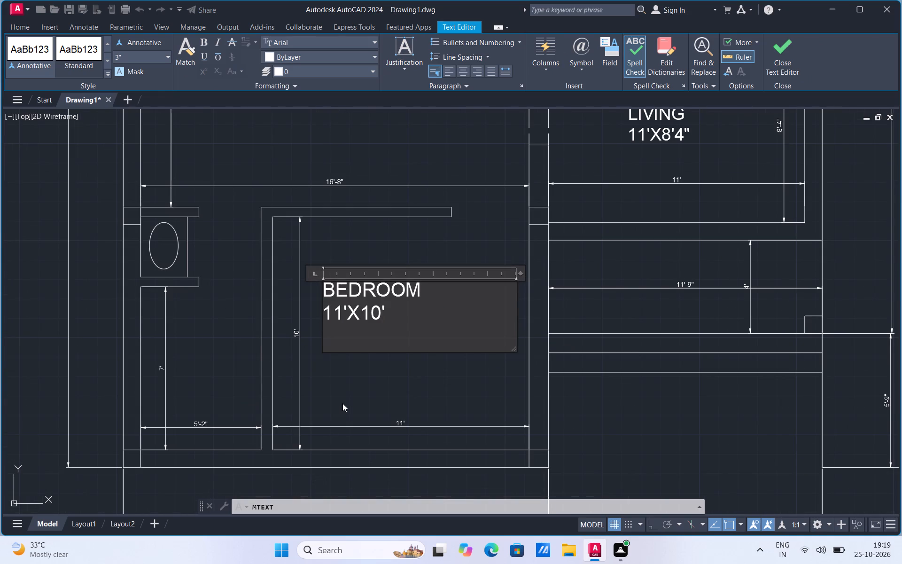
{"action": "left_click", "coordinate": [352, 391]}
Scale up the bedroom label freehand to roughly match the living room label's text size.
{"action": "left_click", "coordinate": [360, 283]}
{"action": "right_click", "coordinate": [360, 283]}
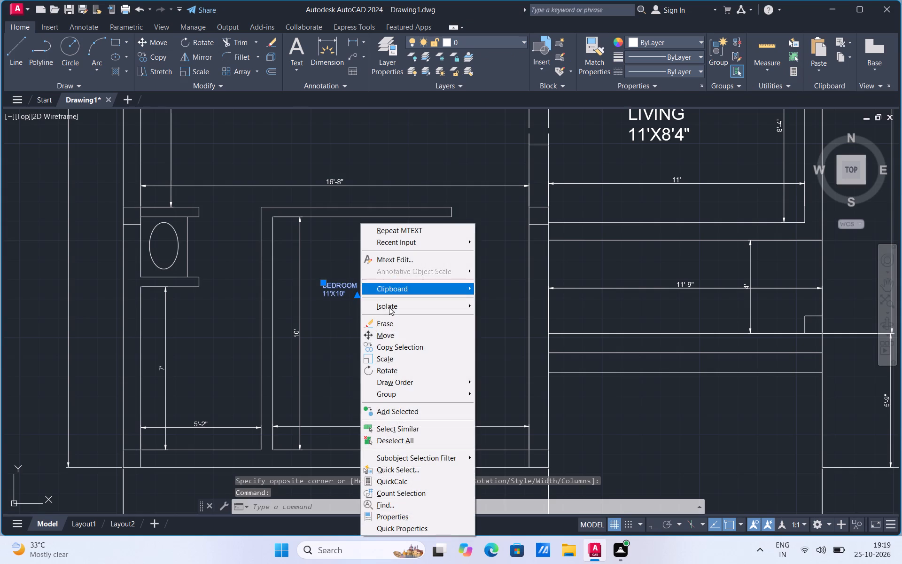
{"action": "left_click", "coordinate": [395, 360]}
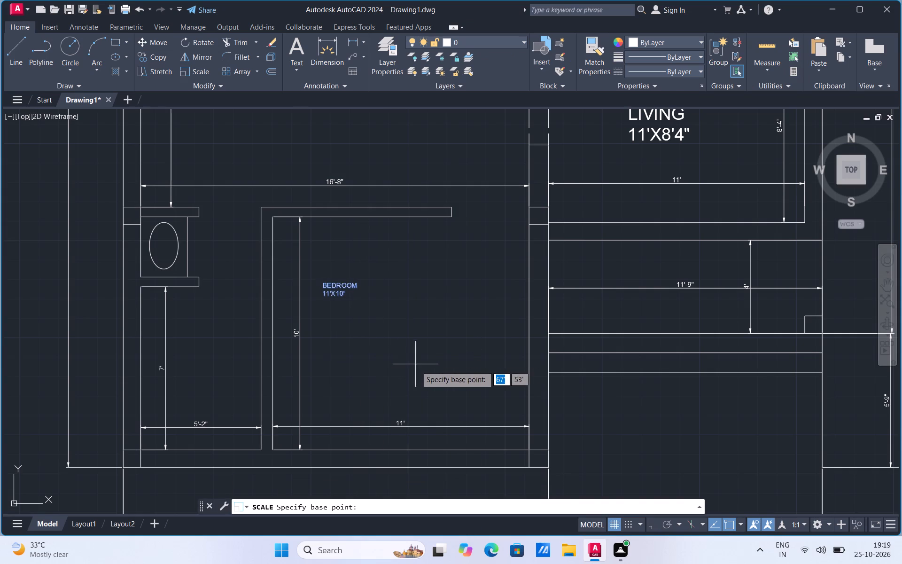
{"action": "left_click", "coordinate": [367, 316]}
{"action": "left_click", "coordinate": [439, 363]}
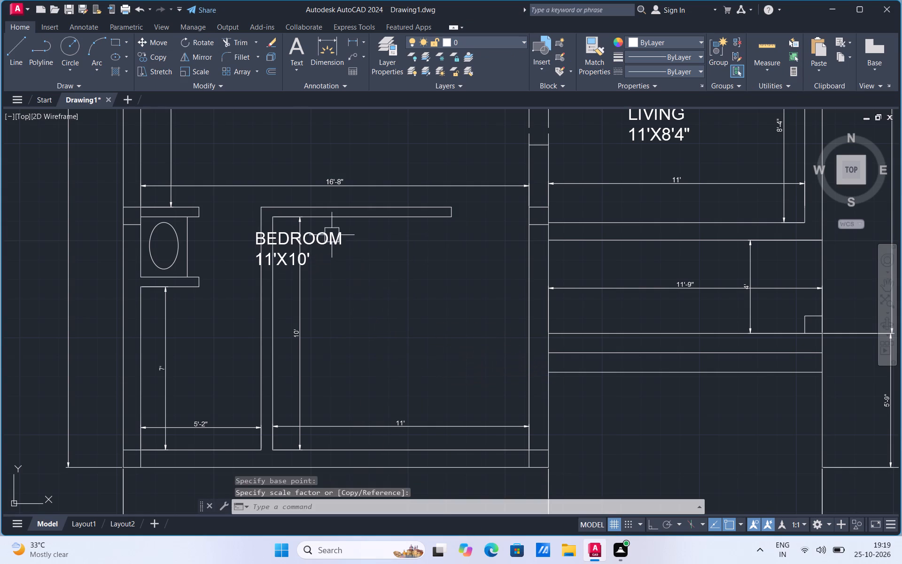
Move the BEDROOM label off the wall into the middle of the 11' by 10' room.
{"action": "left_click", "coordinate": [328, 235]}
{"action": "right_click", "coordinate": [328, 235]}
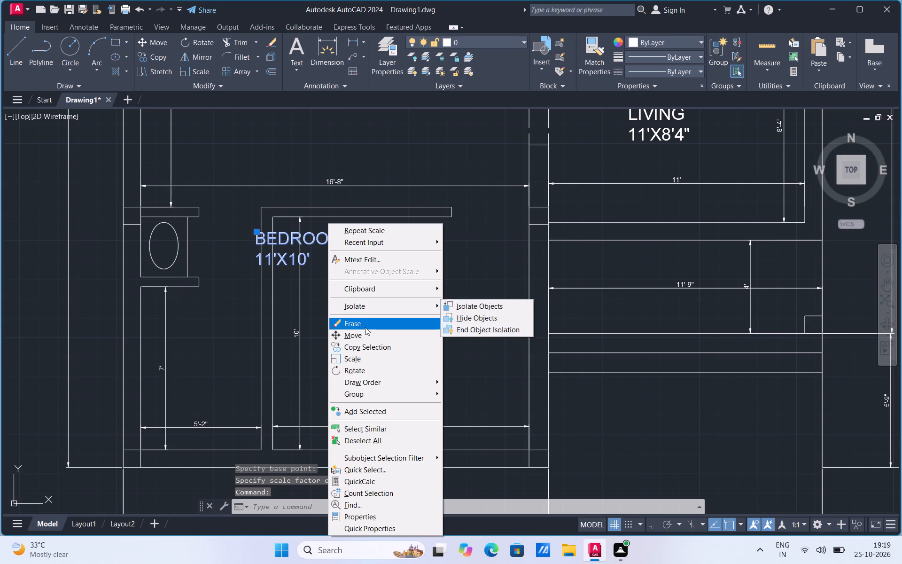
{"action": "left_click", "coordinate": [362, 338]}
{"action": "left_click", "coordinate": [308, 251]}
{"action": "left_click", "coordinate": [361, 326]}
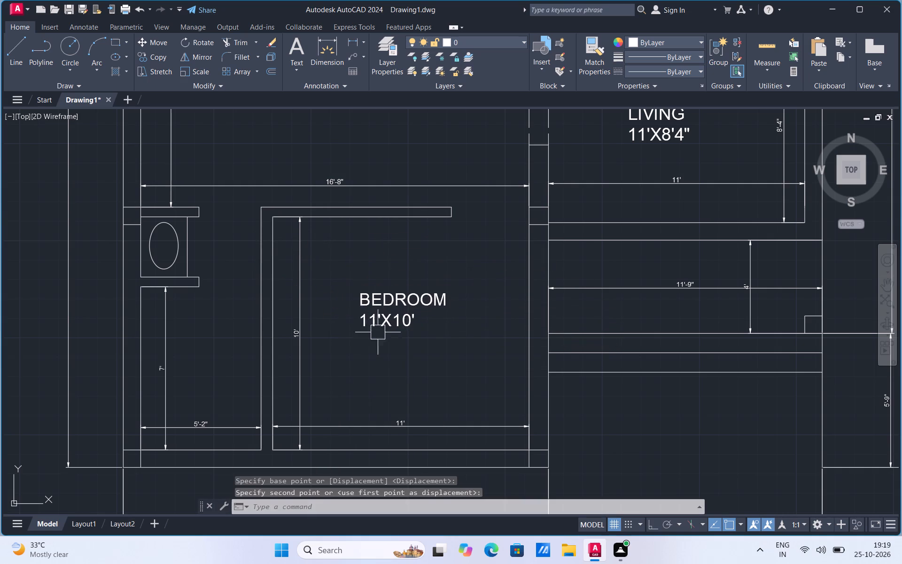
Add a two-line multiline text reading C.T&B and 5'2"x7' just below the bedroom label.
{"action": "left_click", "coordinate": [290, 70]}
{"action": "left_click", "coordinate": [296, 91]}
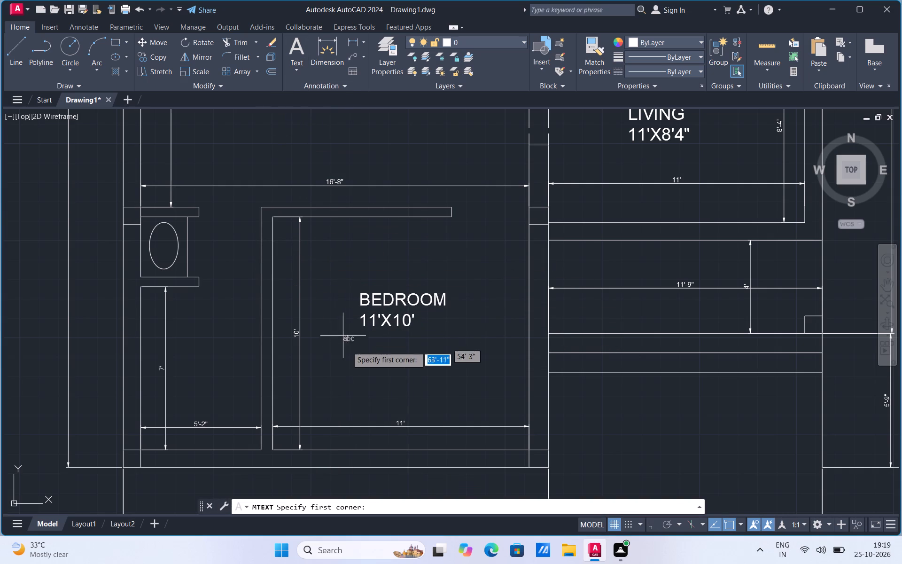
{"action": "left_click", "coordinate": [355, 359]}
{"action": "left_click", "coordinate": [401, 376]}
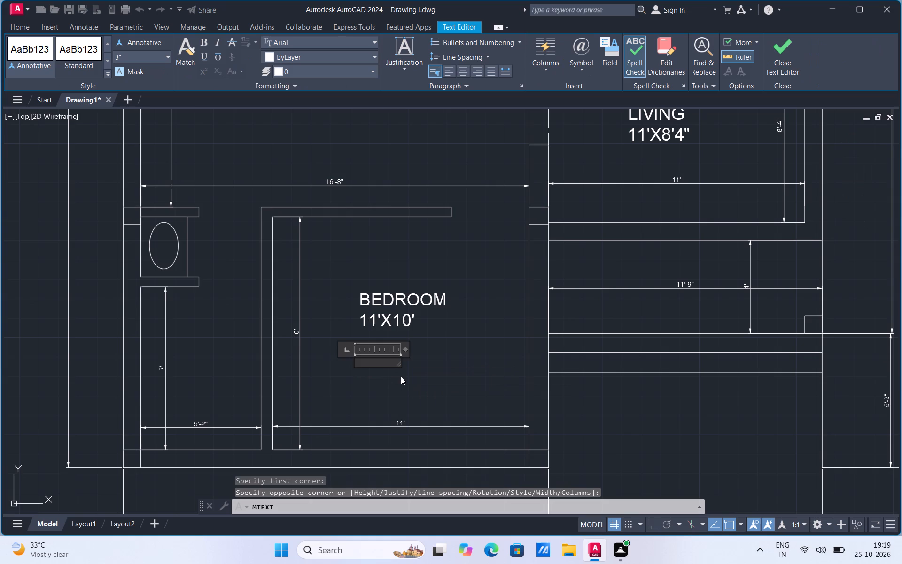
{"action": "key", "text": "c"}
{"action": "type", "text": ".T"}
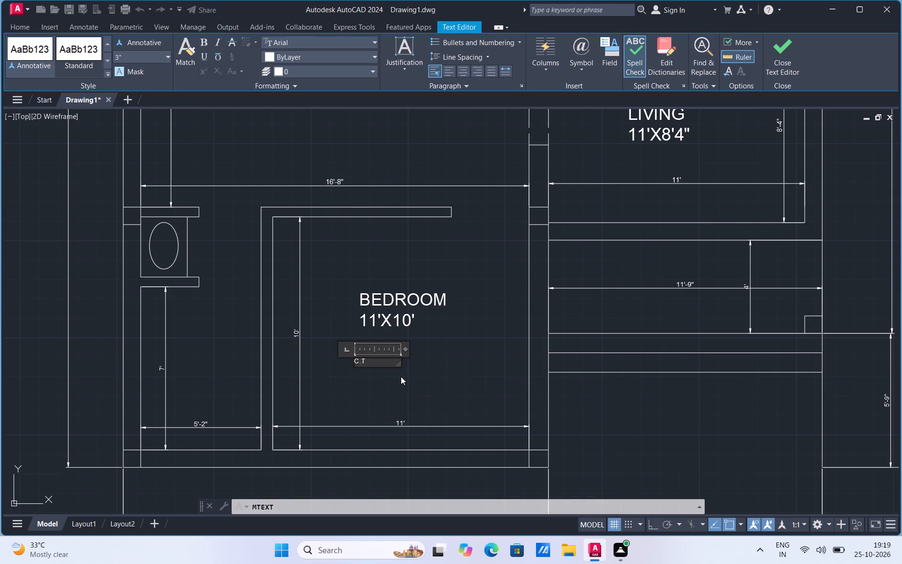
{"action": "key", "text": "7"}
{"action": "key", "text": "BackSpace"}
{"action": "key", "text": "shift+ampersand"}
{"action": "key", "text": "b"}
{"action": "key", "text": "Return"}
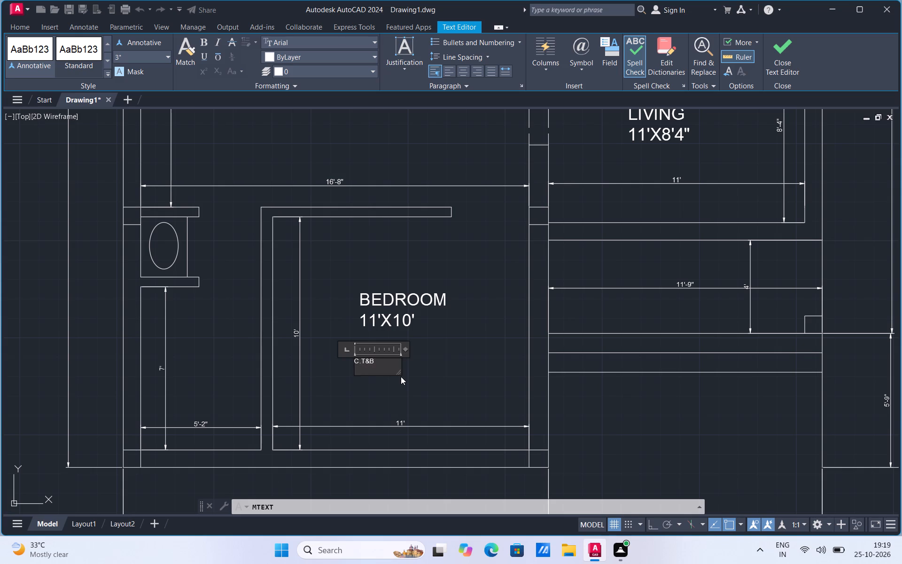
{"action": "type", "text": "5'2\"x"}
{"action": "type", "text": "7'"}
{"action": "left_click", "coordinate": [393, 384]}
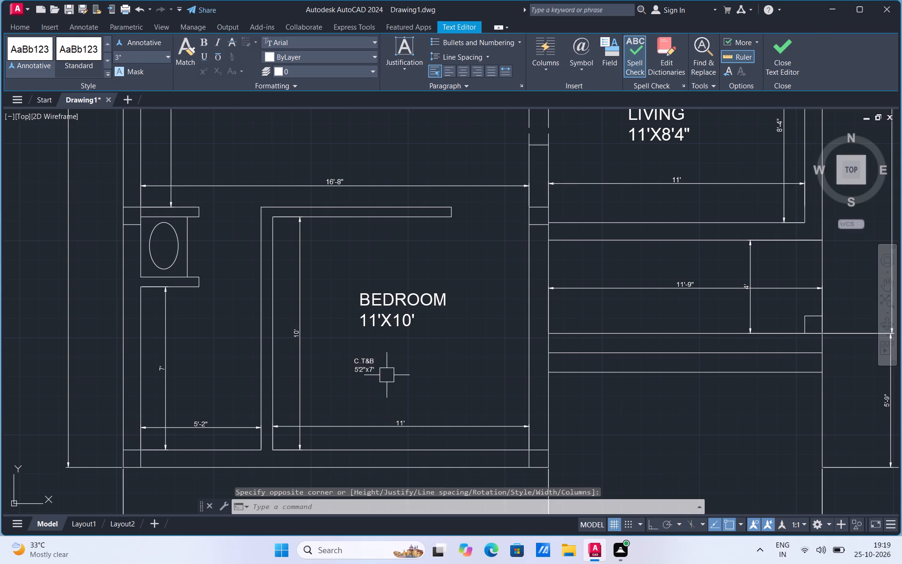
Scale up the C.T&B label freehand to roughly match the bedroom label's text size.
{"action": "left_click", "coordinate": [369, 359]}
{"action": "right_click", "coordinate": [369, 359]}
{"action": "left_click", "coordinate": [412, 183]}
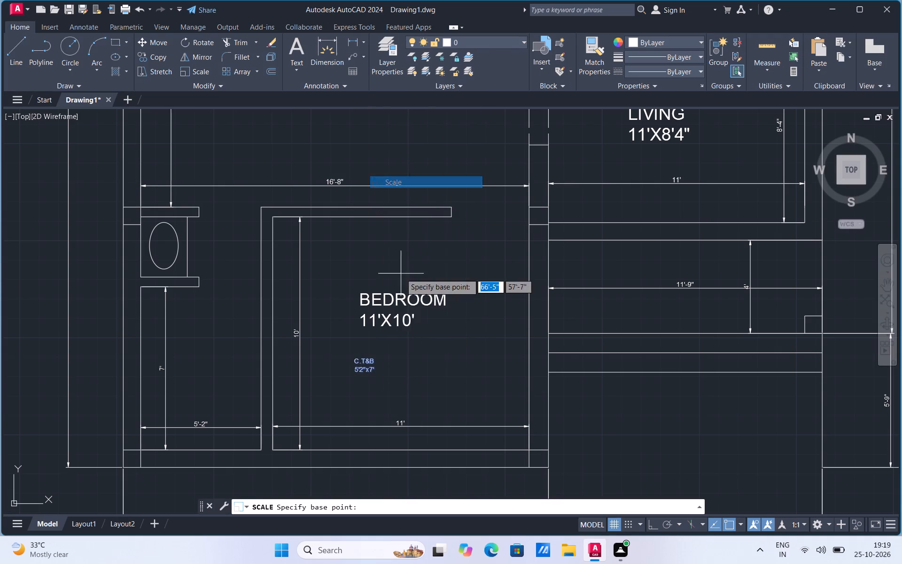
{"action": "scroll", "coordinate": [372, 368], "scroll_direction": "up", "scroll_amount": 1}
{"action": "left_click", "coordinate": [372, 368]}
{"action": "left_click", "coordinate": [433, 409]}
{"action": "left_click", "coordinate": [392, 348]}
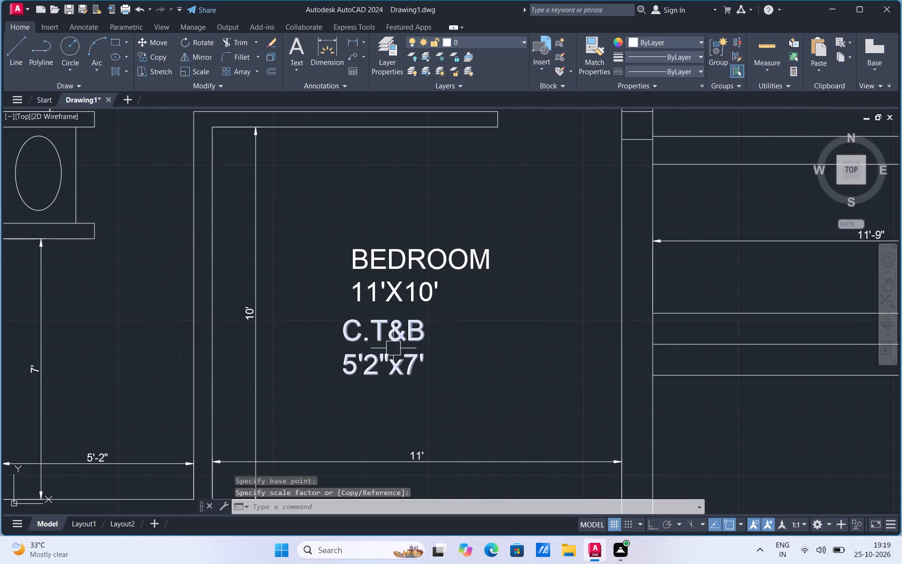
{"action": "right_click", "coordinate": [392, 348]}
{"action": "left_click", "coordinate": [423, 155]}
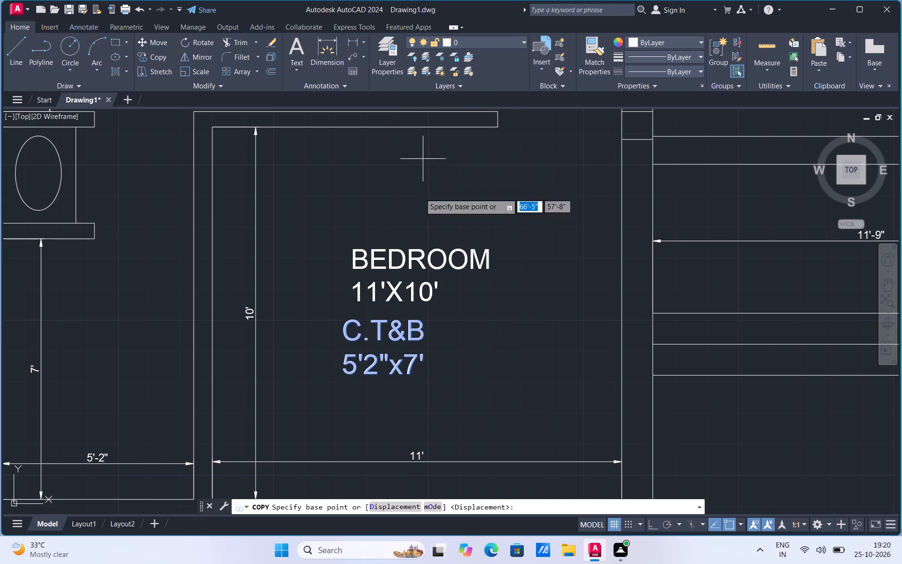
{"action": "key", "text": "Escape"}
Move the C.T&B label into the 5'-2" by 7' room beside the bedroom.
{"action": "left_click", "coordinate": [393, 364]}
{"action": "right_click", "coordinate": [393, 364]}
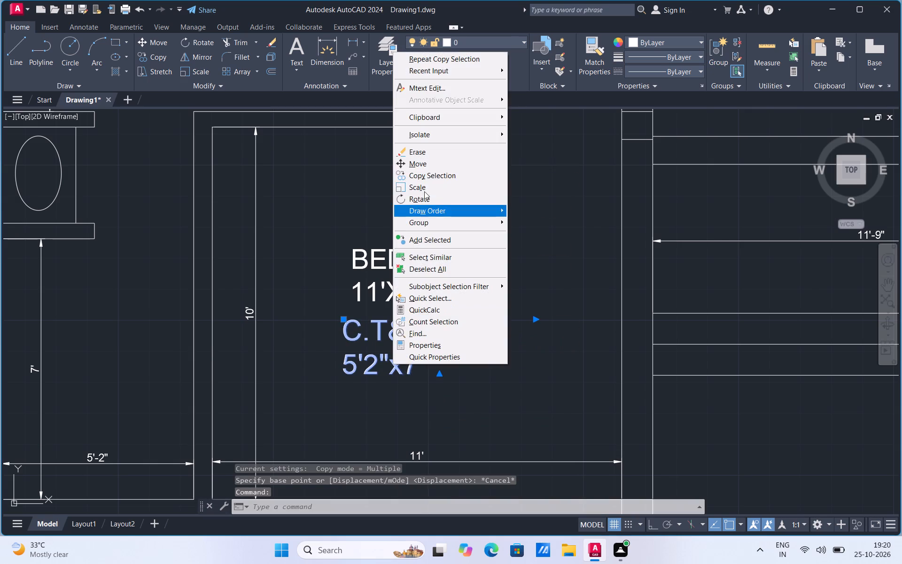
{"action": "left_click", "coordinate": [422, 168]}
{"action": "left_click", "coordinate": [399, 352]}
{"action": "scroll", "coordinate": [501, 358], "scroll_direction": "down", "scroll_amount": 1}
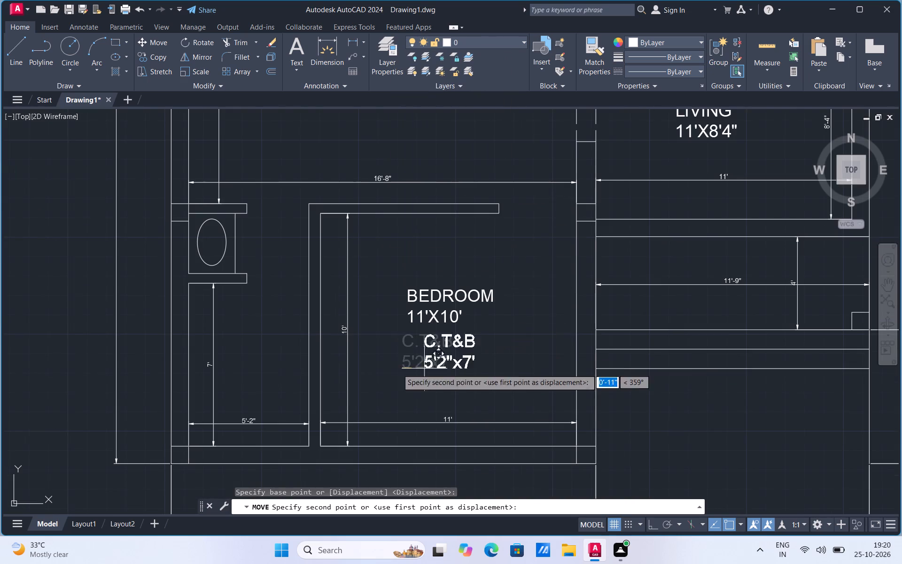
{"action": "left_click", "coordinate": [224, 376]}
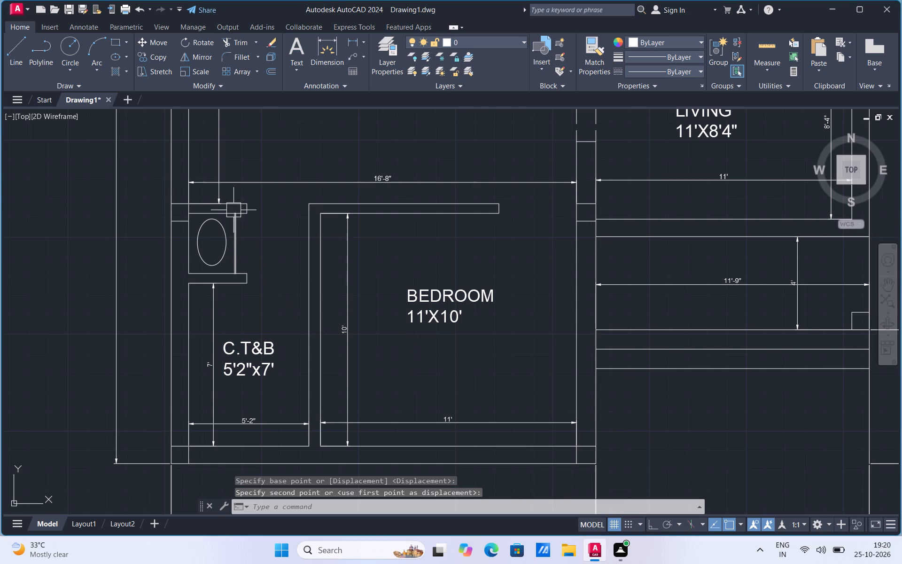
Add a multiline text reading HANDWASH in the open space above the bedroom label.
{"action": "scroll", "coordinate": [233, 210], "scroll_direction": "up", "scroll_amount": 1}
{"action": "left_click", "coordinate": [294, 69]}
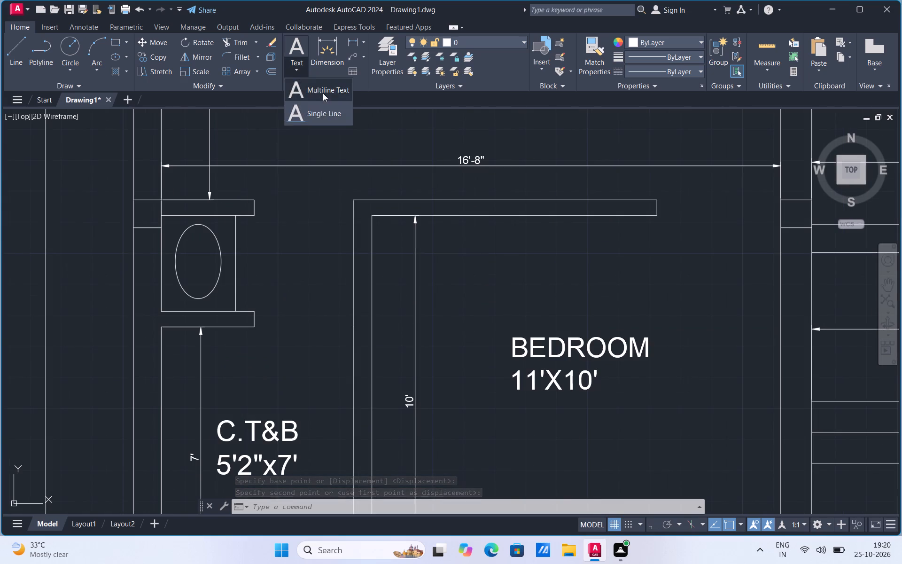
{"action": "left_click", "coordinate": [323, 93]}
{"action": "left_click", "coordinate": [468, 275]}
{"action": "left_click", "coordinate": [547, 291]}
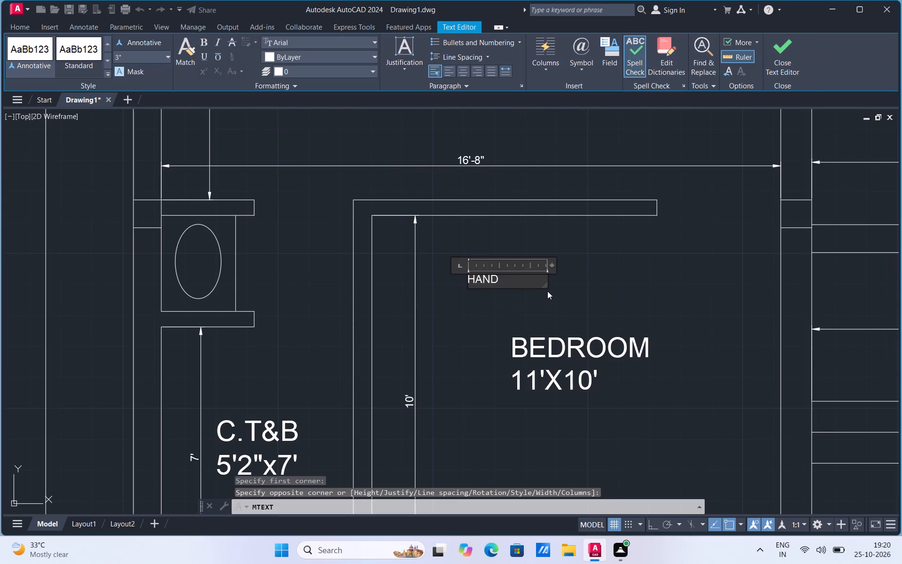
{"action": "left_click", "coordinate": [505, 304]}
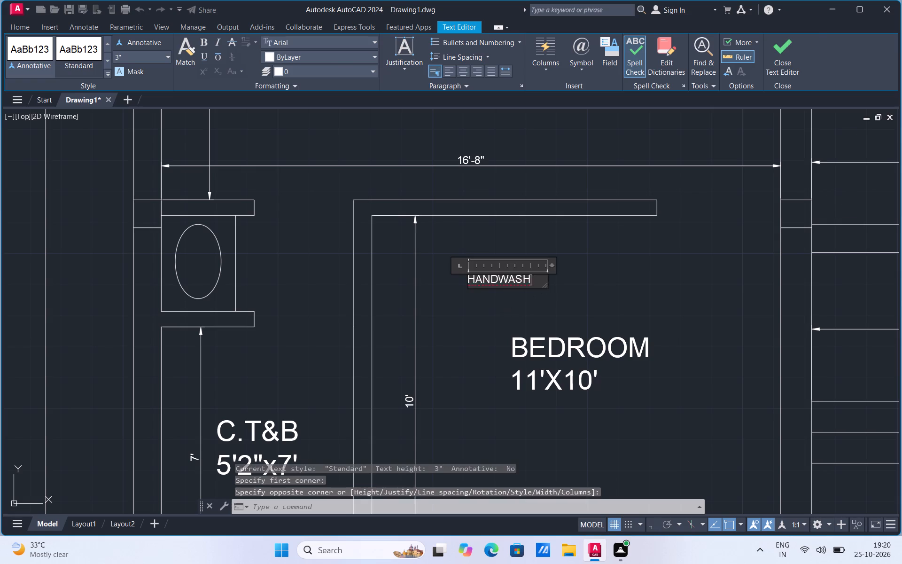
Rotate the HANDWASH label with Ortho on so that it reads vertically upward.
{"action": "left_click", "coordinate": [512, 285]}
{"action": "right_click", "coordinate": [512, 285]}
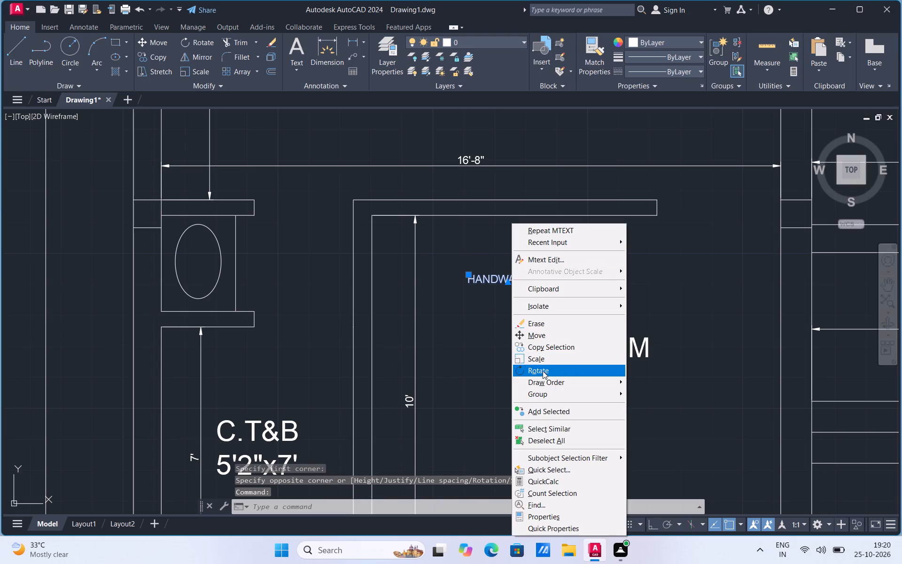
{"action": "left_click", "coordinate": [543, 372]}
{"action": "left_click", "coordinate": [474, 311]}
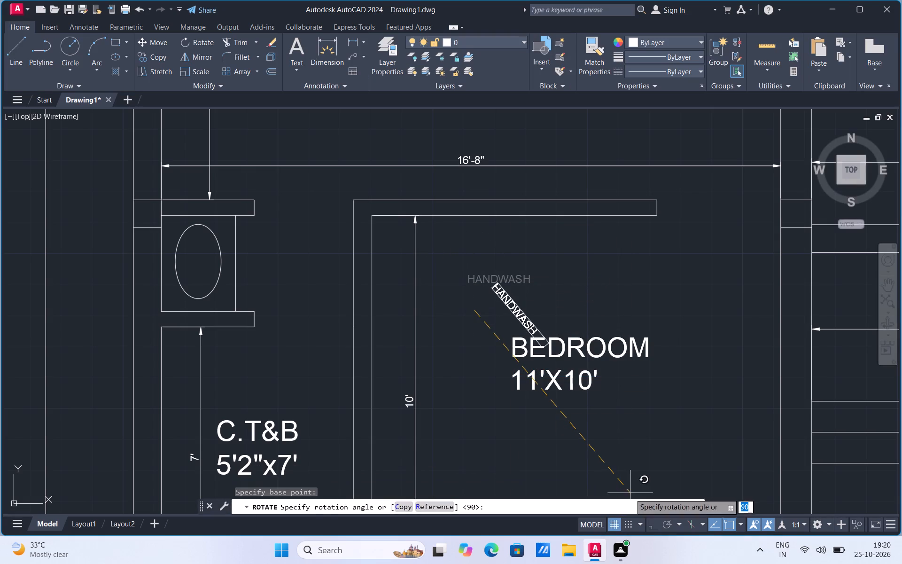
{"action": "left_click", "coordinate": [651, 523]}
{"action": "left_click", "coordinate": [444, 251]}
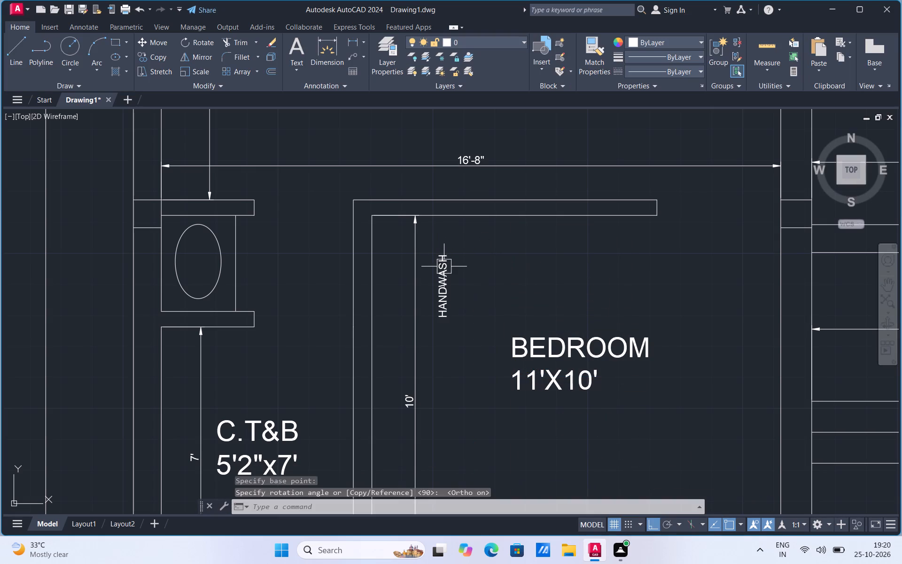
Scale up the vertical HANDWASH label slightly, freehand.
{"action": "left_click", "coordinate": [444, 269]}
{"action": "right_click", "coordinate": [444, 269]}
{"action": "left_click", "coordinate": [476, 361]}
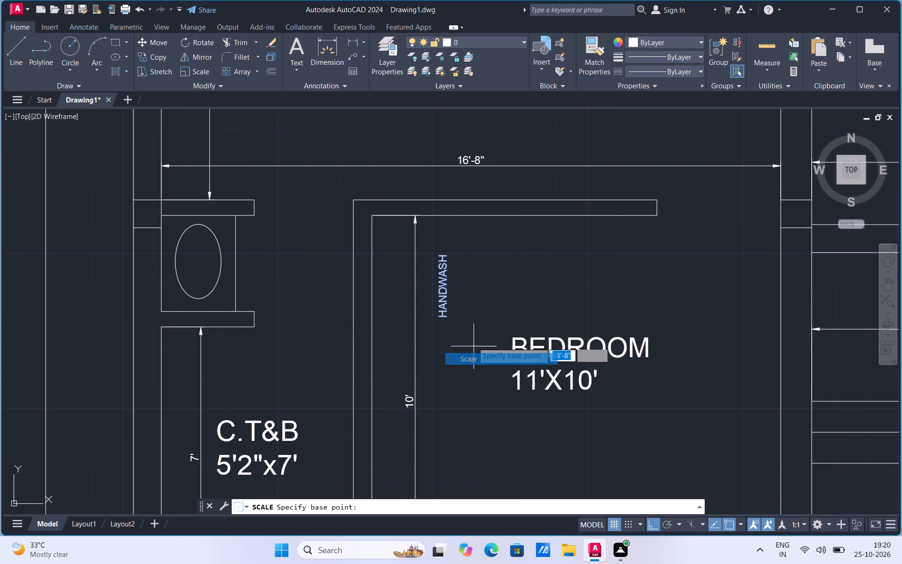
{"action": "left_click", "coordinate": [445, 251]}
{"action": "left_click", "coordinate": [465, 191]}
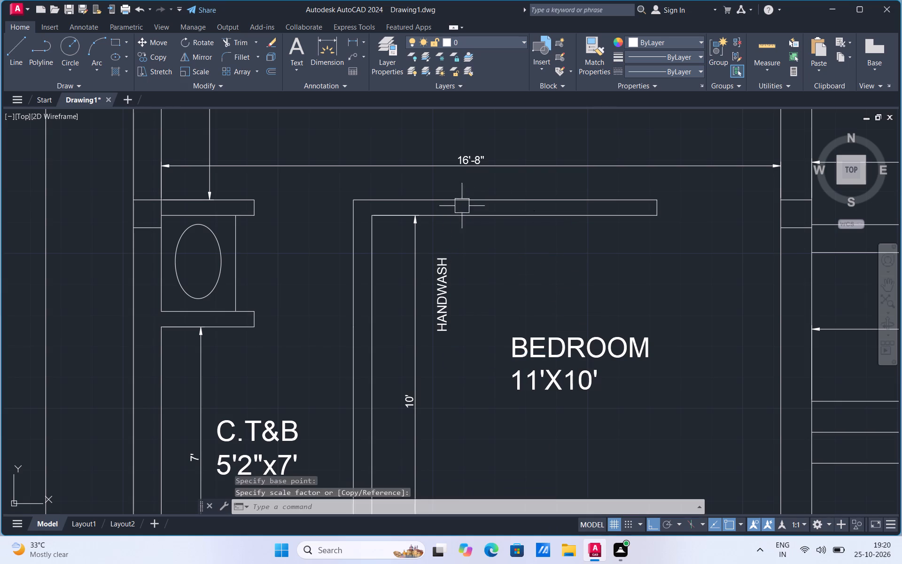
Move the HANDWASH label across to the open side of the washbasin counter, and shift it up between the two short walls.
{"action": "left_click", "coordinate": [443, 287]}
{"action": "right_click", "coordinate": [443, 287]}
{"action": "left_click", "coordinate": [476, 336]}
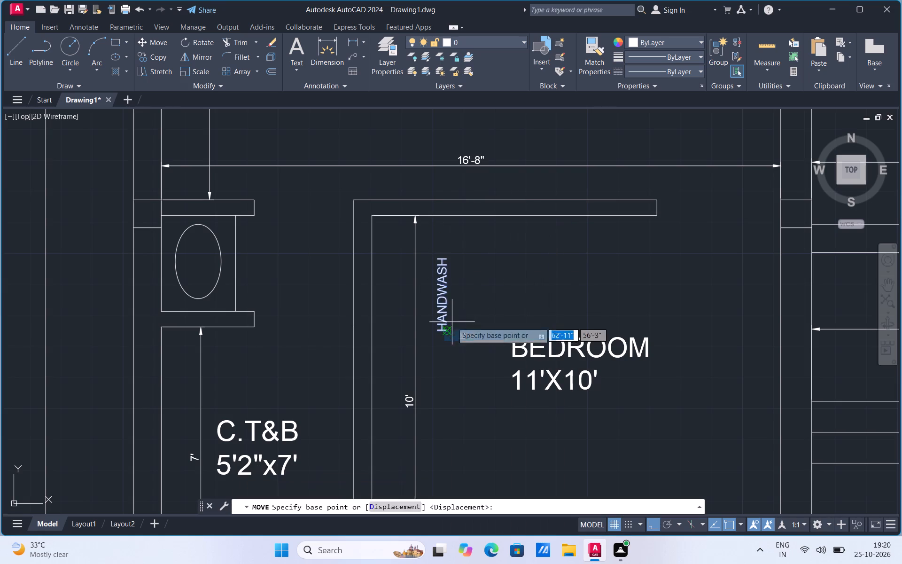
{"action": "left_click", "coordinate": [452, 322]}
{"action": "left_click", "coordinate": [255, 259]}
{"action": "left_click", "coordinate": [244, 288]}
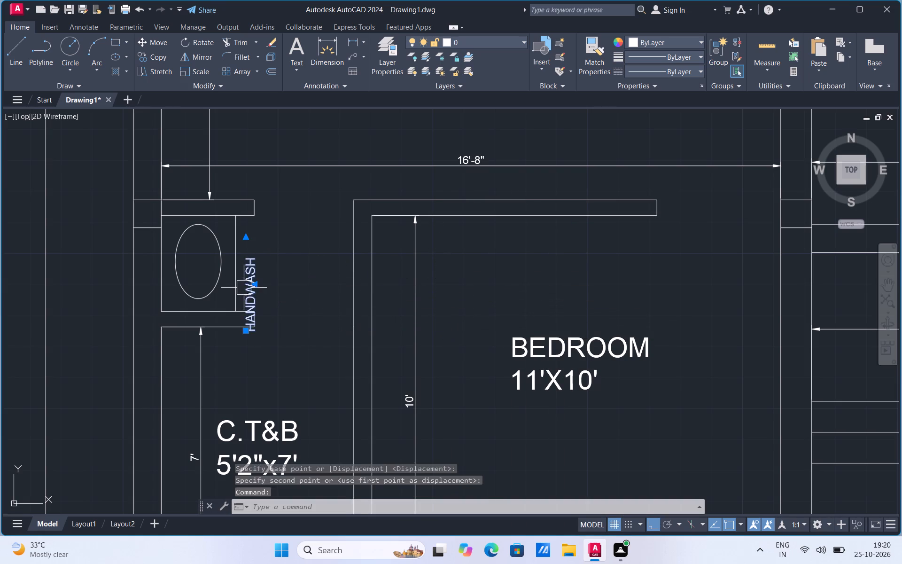
{"action": "right_click", "coordinate": [244, 288]}
{"action": "left_click", "coordinate": [276, 335]}
{"action": "scroll", "coordinate": [239, 261], "scroll_direction": "up", "scroll_amount": 1}
{"action": "left_click", "coordinate": [257, 287]}
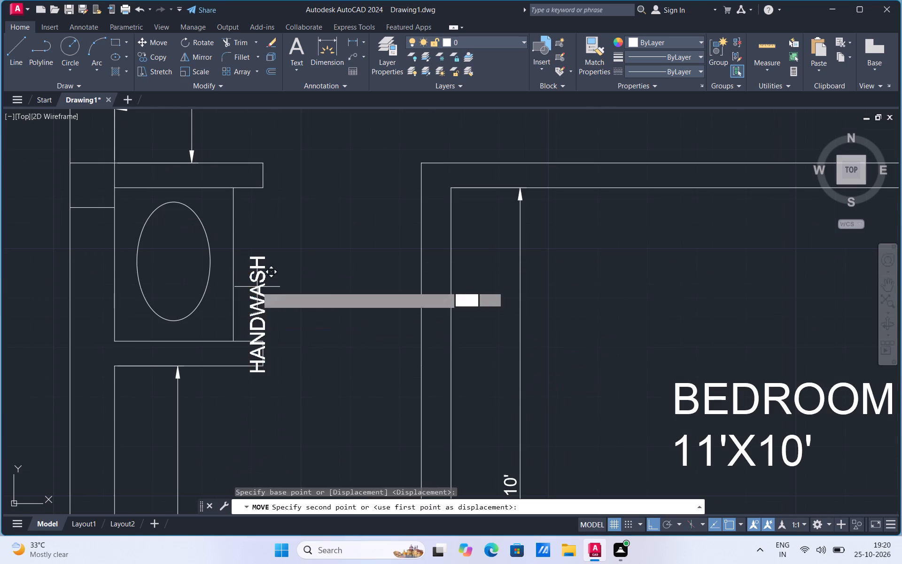
{"action": "left_click", "coordinate": [251, 229]}
Fine-position the HANDWASH label with Ortho off, centring it closely along the washbasin counter's front edge.
{"action": "left_click", "coordinate": [254, 261]}
{"action": "right_click", "coordinate": [254, 261]}
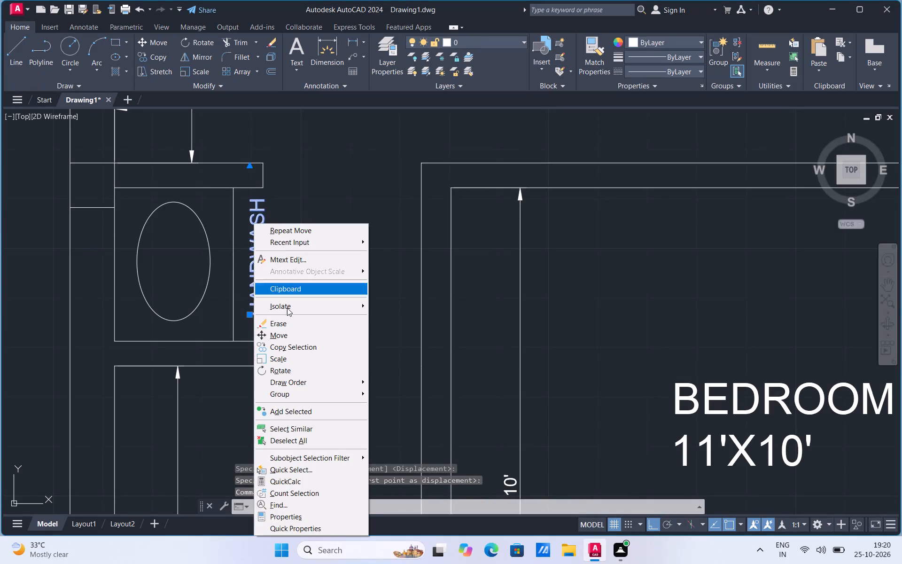
{"action": "left_click", "coordinate": [285, 336]}
{"action": "scroll", "coordinate": [242, 266], "scroll_direction": "up", "scroll_amount": 2}
{"action": "left_click", "coordinate": [258, 286]}
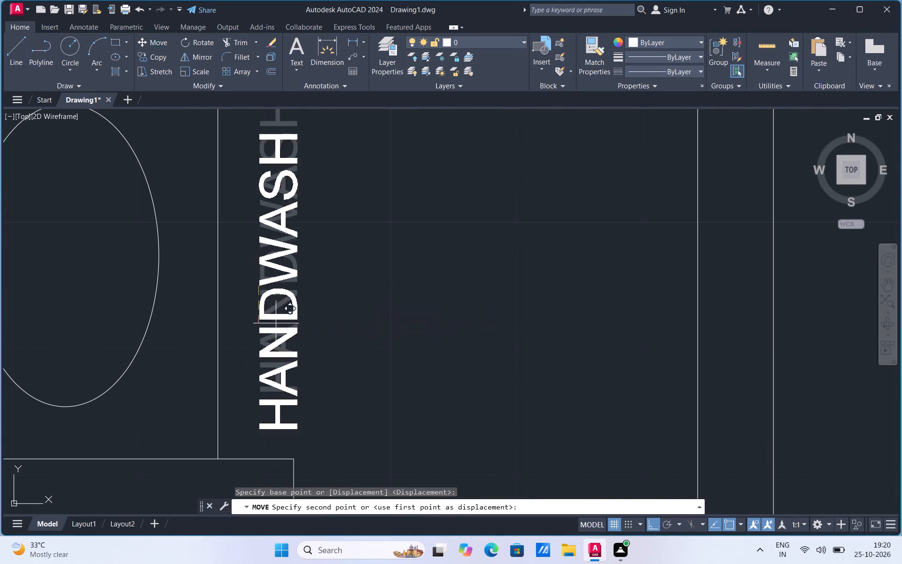
{"action": "left_click", "coordinate": [652, 522]}
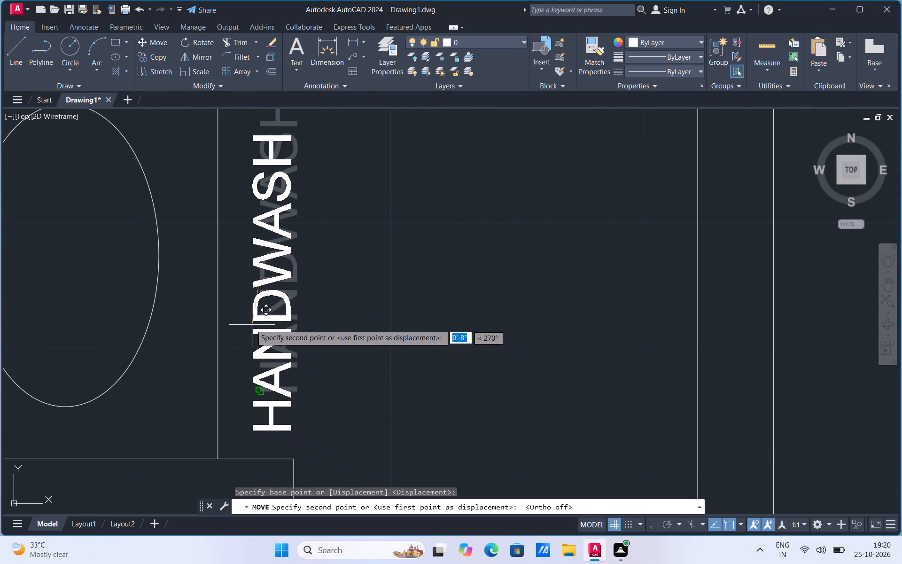
{"action": "left_click", "coordinate": [238, 310]}
Draw a small circle at about the centre of the oval washbasin as its drain.
{"action": "scroll", "coordinate": [281, 357], "scroll_direction": "down", "scroll_amount": 1}
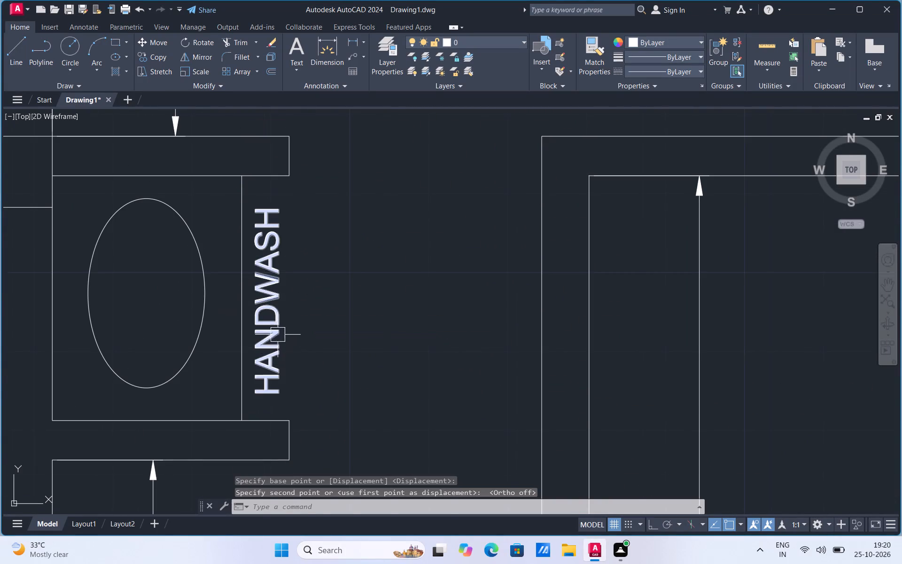
{"action": "scroll", "coordinate": [291, 321], "scroll_direction": "down", "scroll_amount": 3}
{"action": "scroll", "coordinate": [212, 314], "scroll_direction": "up", "scroll_amount": 1}
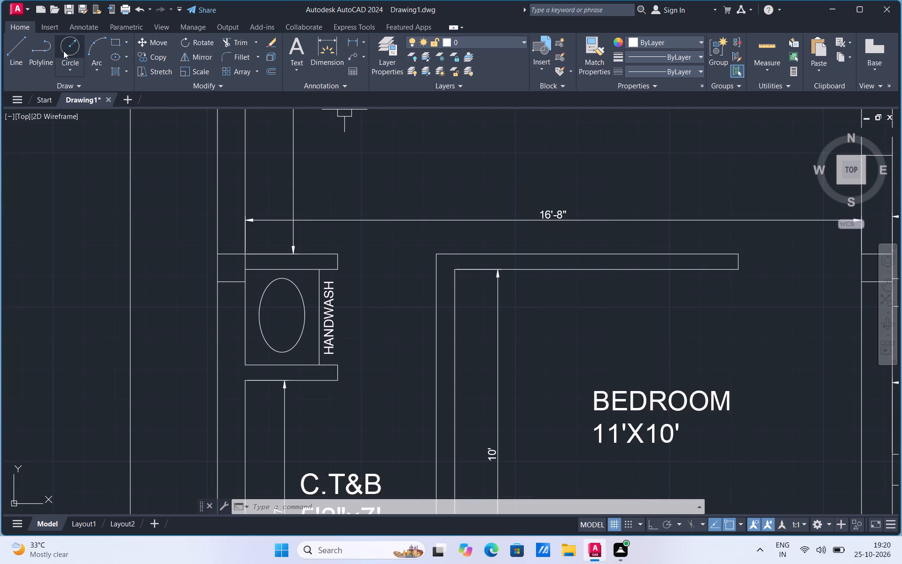
{"action": "left_click", "coordinate": [70, 68]}
{"action": "left_click", "coordinate": [70, 86]}
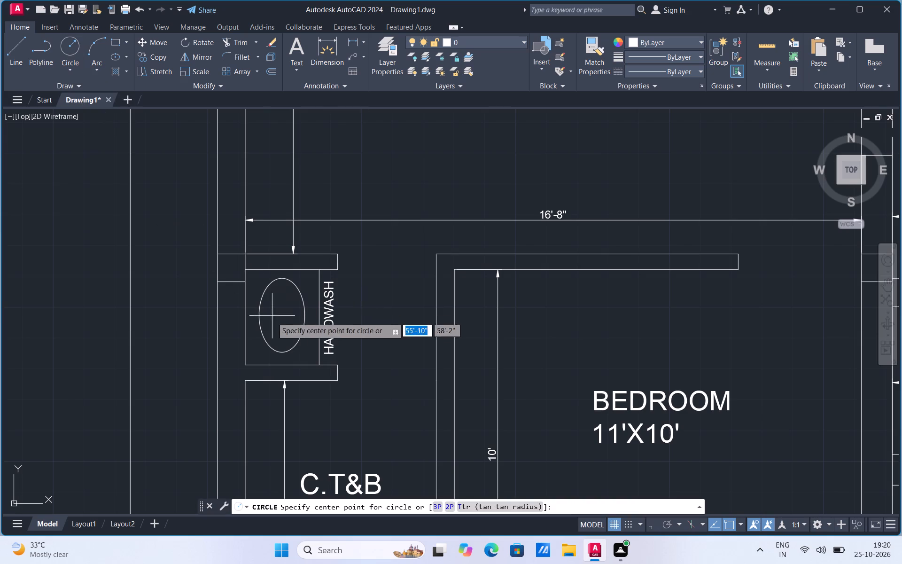
{"action": "left_click", "coordinate": [283, 316]}
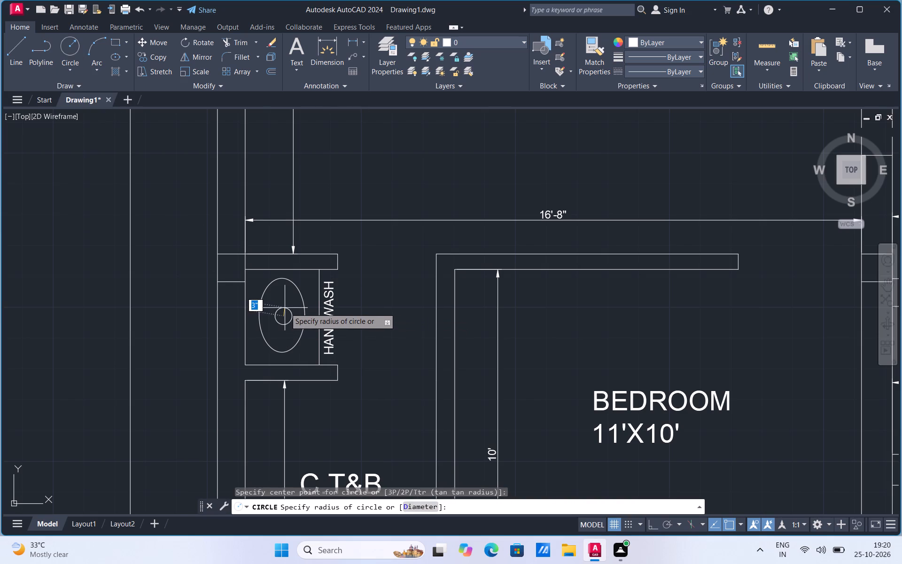
{"action": "scroll", "coordinate": [285, 309], "scroll_direction": "up", "scroll_amount": 2}
{"action": "left_click", "coordinate": [281, 323]}
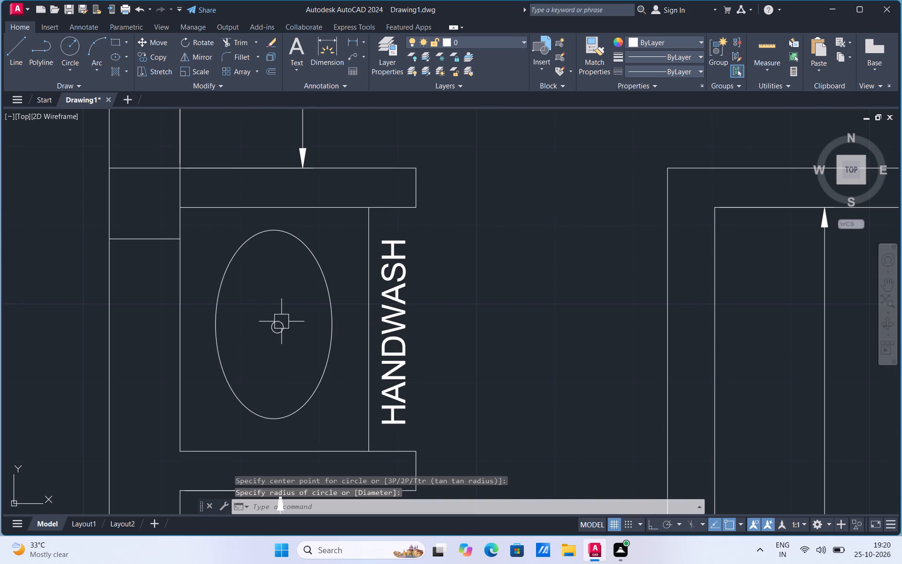
Move the small drain circle slightly so it sits at the centre of the oval washbasin.
{"action": "left_click", "coordinate": [282, 322]}
{"action": "right_click", "coordinate": [282, 322]}
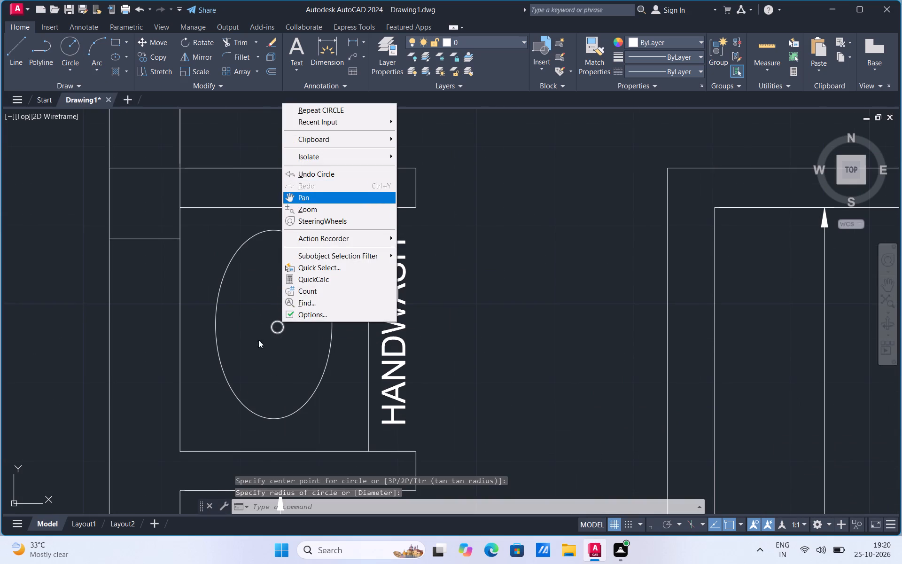
{"action": "left_click", "coordinate": [256, 345]}
{"action": "left_click", "coordinate": [284, 316]}
{"action": "left_click", "coordinate": [278, 332]}
{"action": "right_click", "coordinate": [278, 332]}
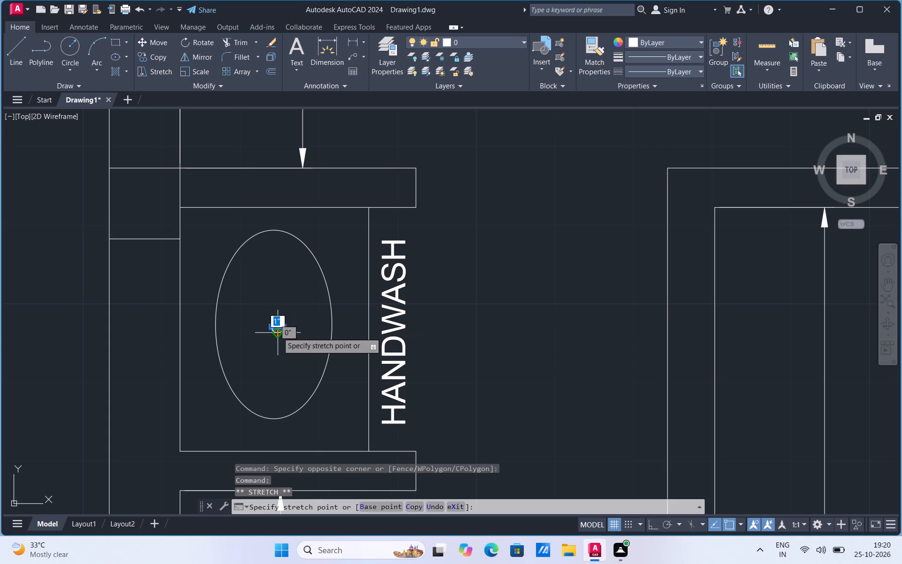
{"action": "key", "text": "Escape"}
{"action": "key", "text": "Escape"}
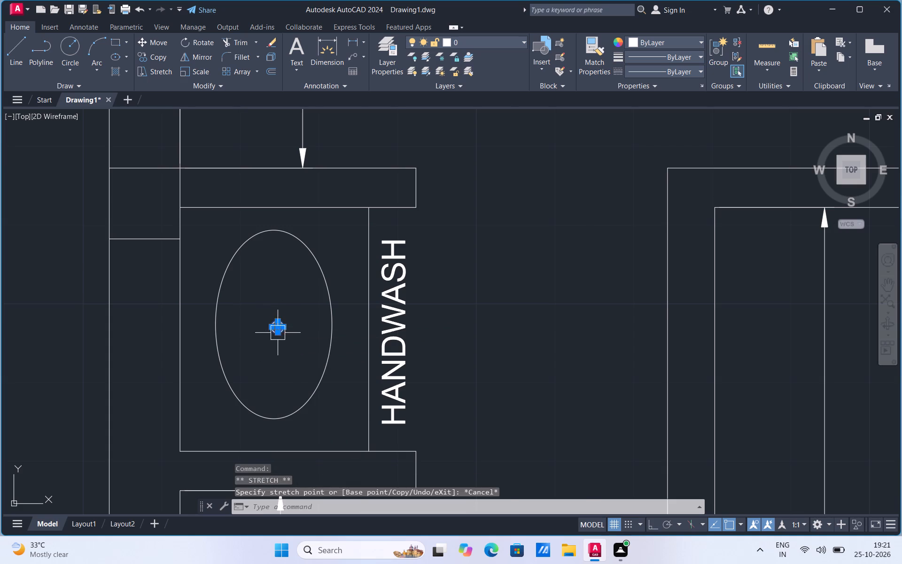
{"action": "scroll", "coordinate": [276, 333], "scroll_direction": "up", "scroll_amount": 2}
{"action": "right_click", "coordinate": [279, 324]}
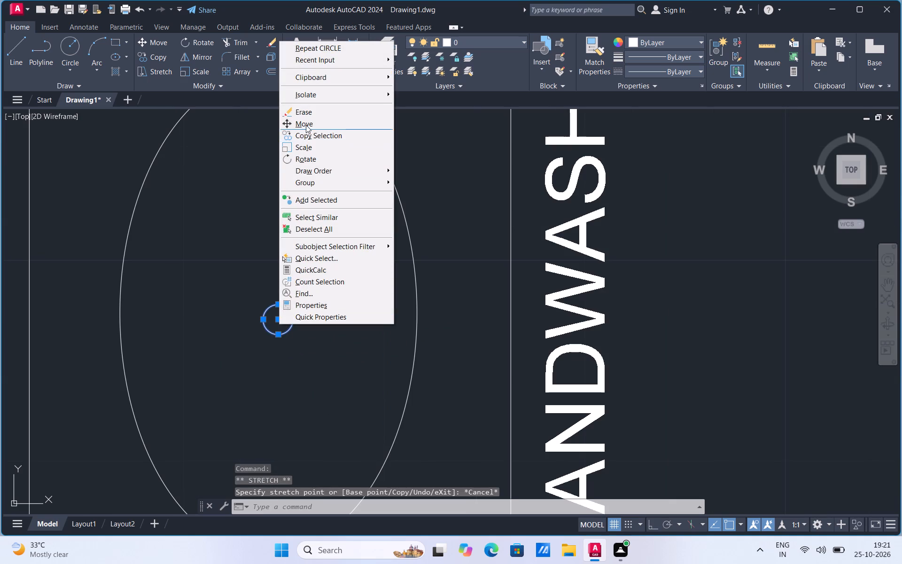
{"action": "left_click_drag", "start_coordinate": [306, 125], "coordinate": [306, 129]}
{"action": "left_click", "coordinate": [279, 317]}
{"action": "left_click", "coordinate": [269, 299]}
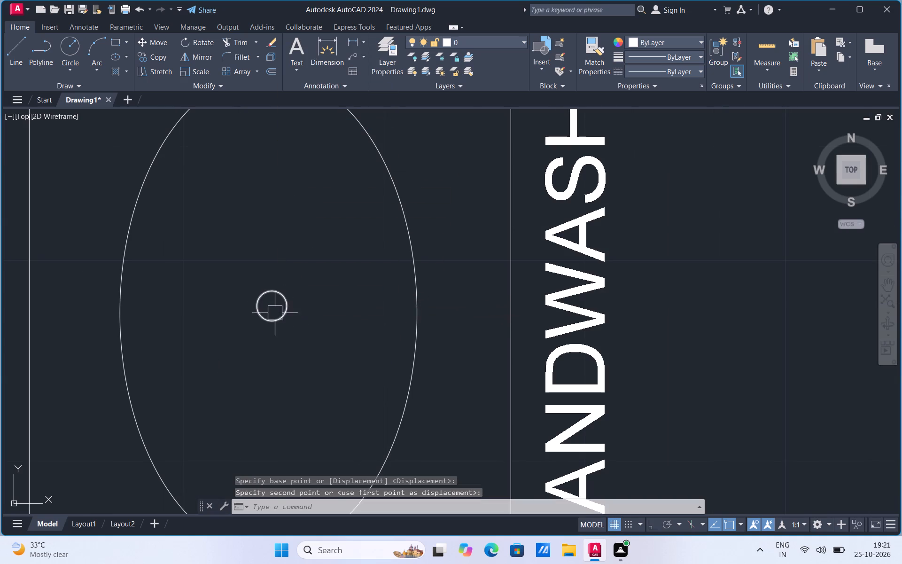
Add a two-line multiline text label reading SIT OUT and 11'9'X4' in the area below the LIVING room.
{"action": "scroll", "coordinate": [278, 321], "scroll_direction": "down", "scroll_amount": 5}
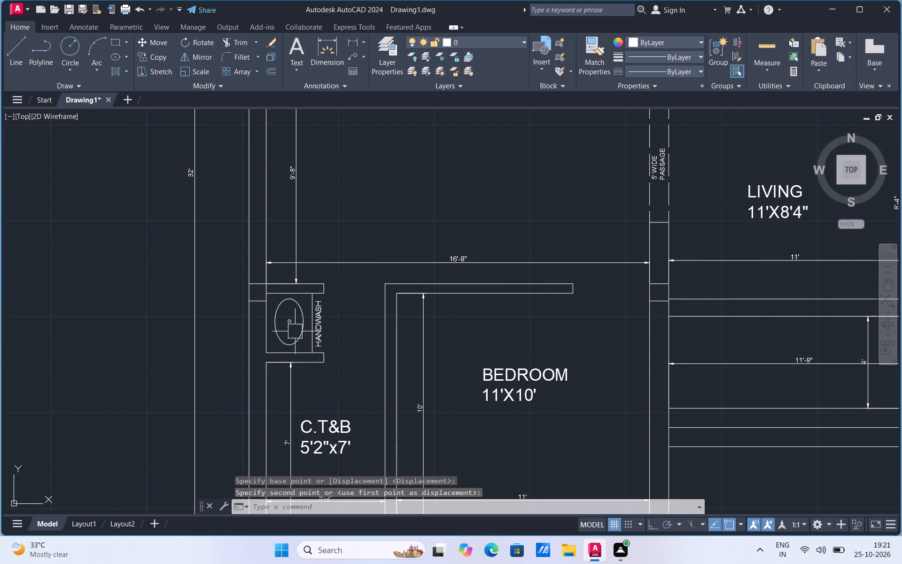
{"action": "scroll", "coordinate": [297, 342], "scroll_direction": "down", "scroll_amount": 2}
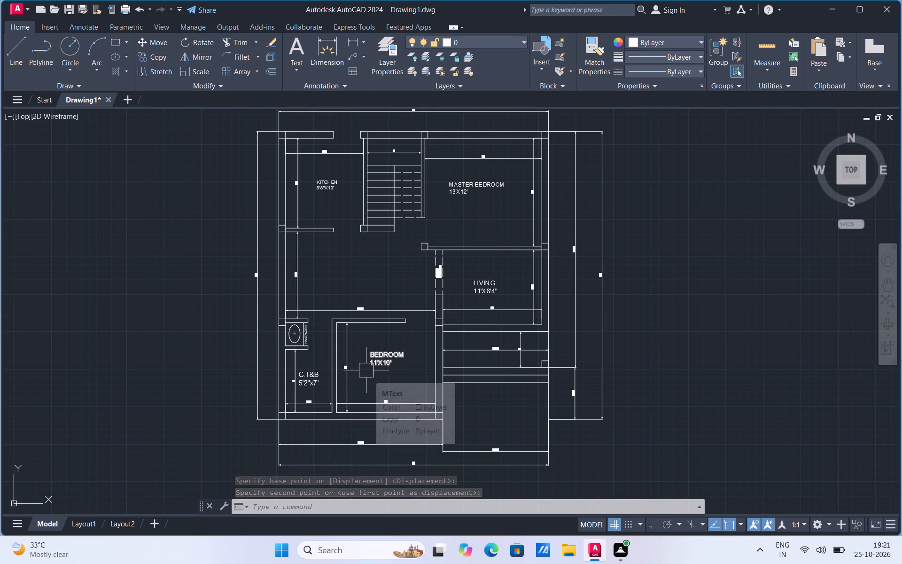
{"action": "scroll", "coordinate": [387, 379], "scroll_direction": "up", "scroll_amount": 2}
{"action": "scroll", "coordinate": [302, 379], "scroll_direction": "down", "scroll_amount": 1}
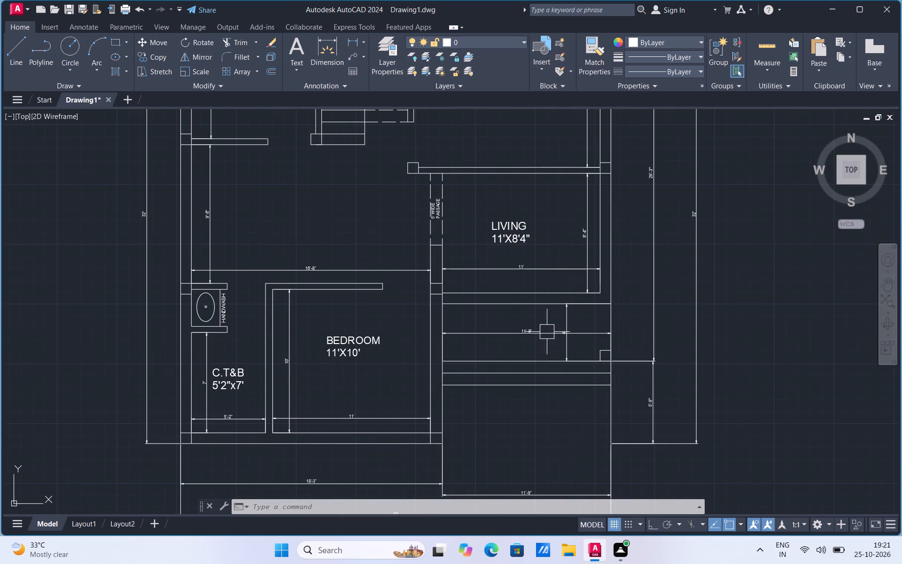
{"action": "left_click", "coordinate": [297, 69]}
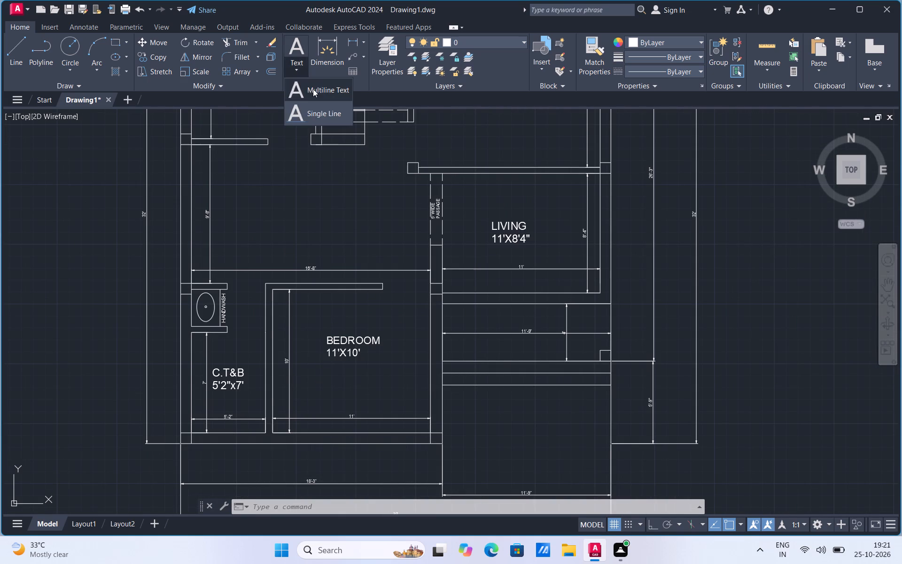
{"action": "left_click", "coordinate": [313, 94]}
{"action": "scroll", "coordinate": [536, 369], "scroll_direction": "up", "scroll_amount": 3}
{"action": "left_click", "coordinate": [369, 257]}
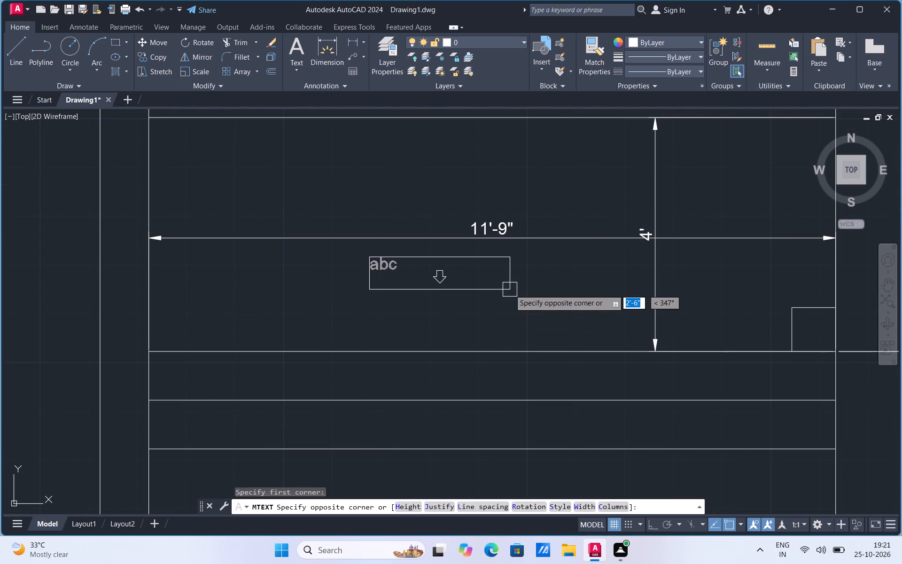
{"action": "left_click", "coordinate": [510, 290]}
{"action": "type", "text": "SIT"}
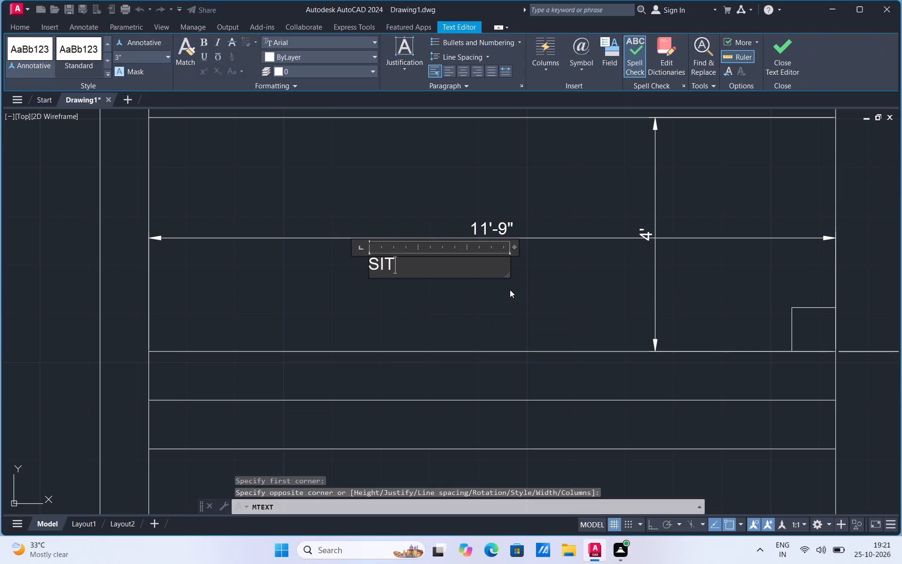
{"action": "key", "text": "space"}
{"action": "type", "text": "OUT"}
{"action": "key", "text": "Return"}
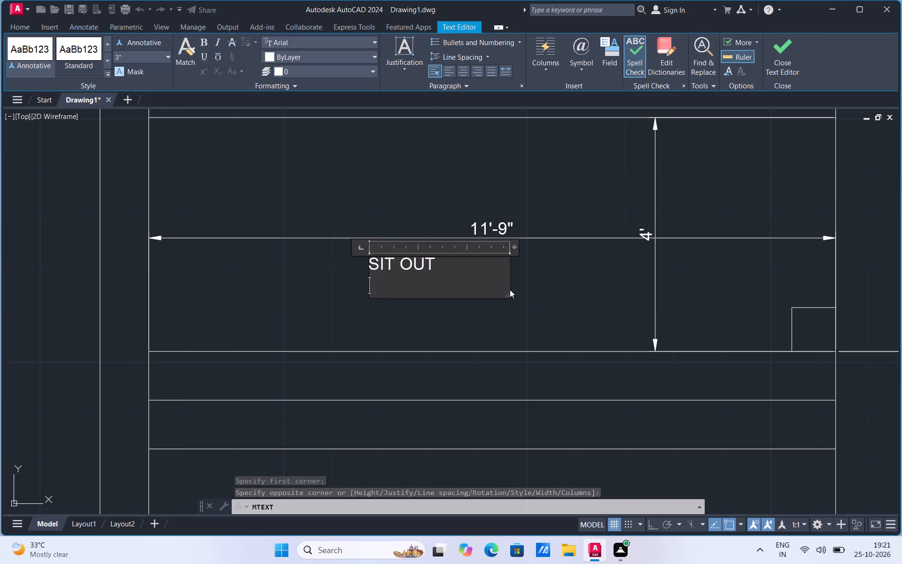
{"action": "type", "text": "11'9'X"}
{"action": "type", "text": "4'"}
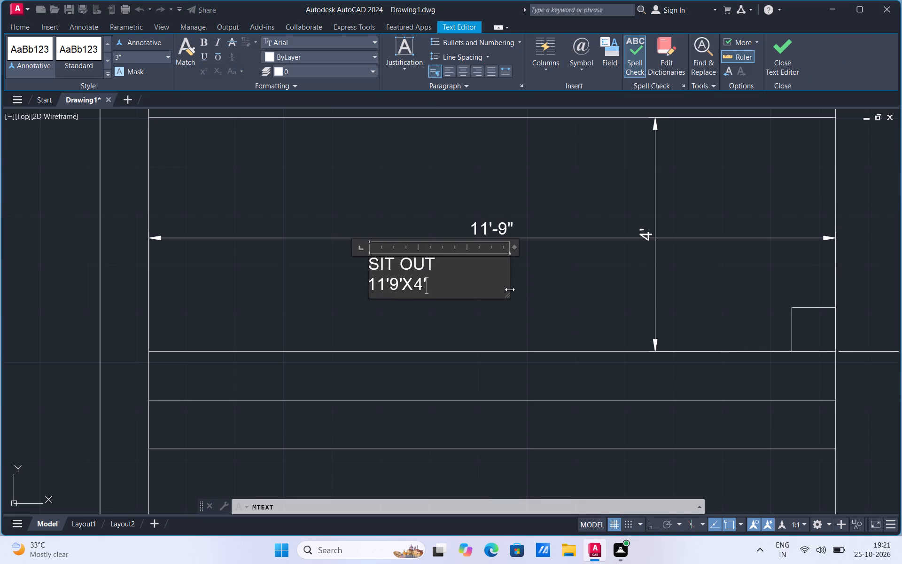
{"action": "left_click", "coordinate": [354, 285]}
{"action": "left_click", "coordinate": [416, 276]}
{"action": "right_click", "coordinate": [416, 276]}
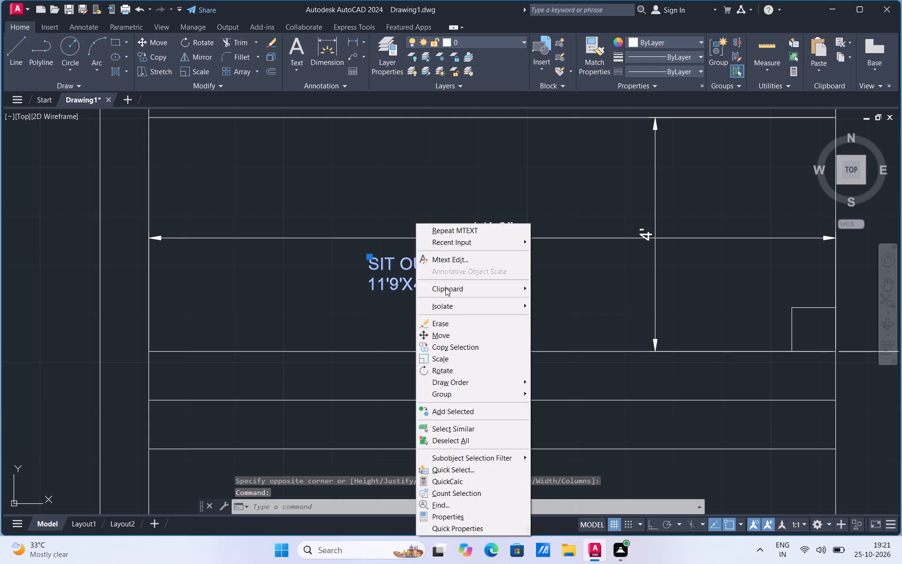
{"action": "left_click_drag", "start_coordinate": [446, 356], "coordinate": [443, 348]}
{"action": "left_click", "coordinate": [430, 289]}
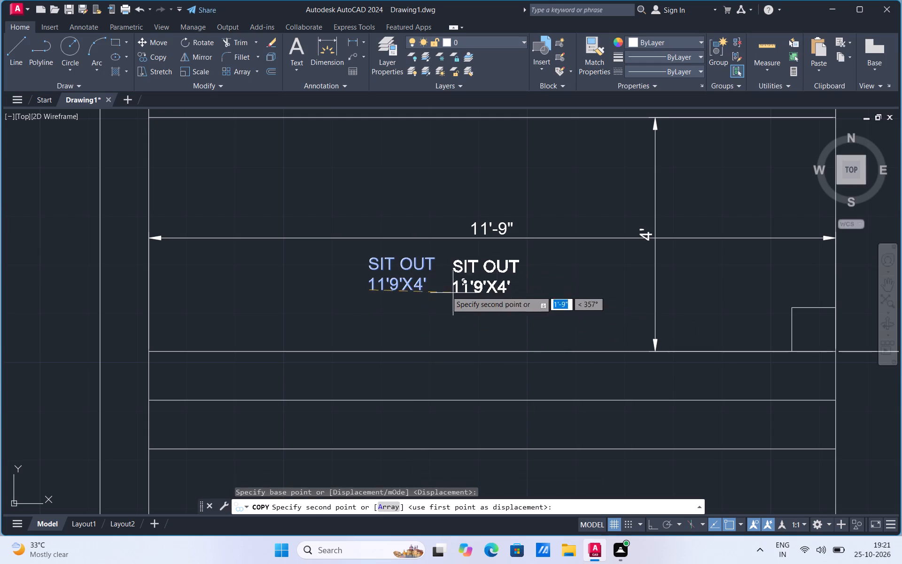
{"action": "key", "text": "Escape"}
Scale up the SIT OUT label freehand to a little over twice its size.
{"action": "left_click", "coordinate": [417, 275]}
{"action": "right_click", "coordinate": [417, 275]}
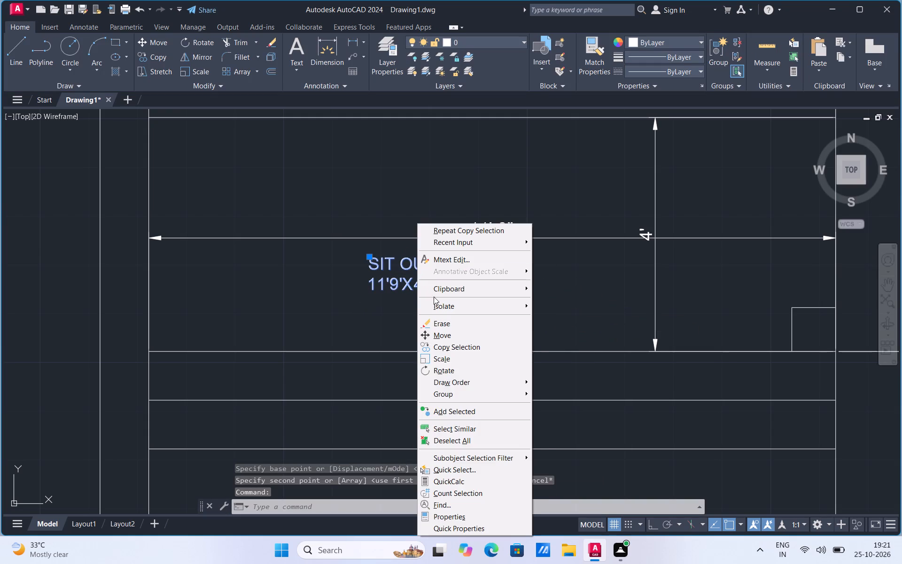
{"action": "left_click", "coordinate": [450, 359]}
{"action": "left_click", "coordinate": [433, 292]}
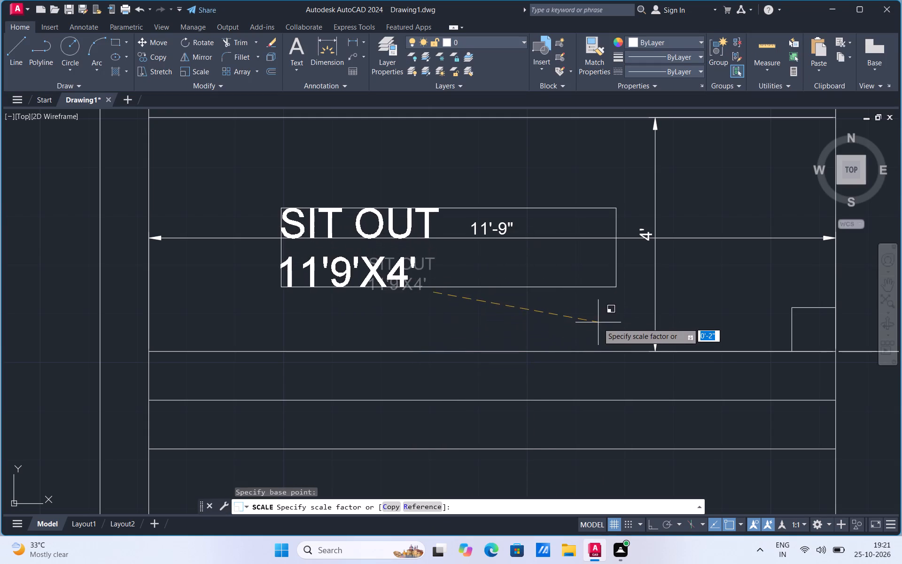
{"action": "left_click", "coordinate": [598, 323]}
Move the enlarged SIT OUT label across to the 11'-9" dimension text, just short of the 4' dimension line.
{"action": "scroll", "coordinate": [346, 331], "scroll_direction": "down", "scroll_amount": 1}
{"action": "left_click", "coordinate": [359, 299]}
{"action": "right_click", "coordinate": [359, 299]}
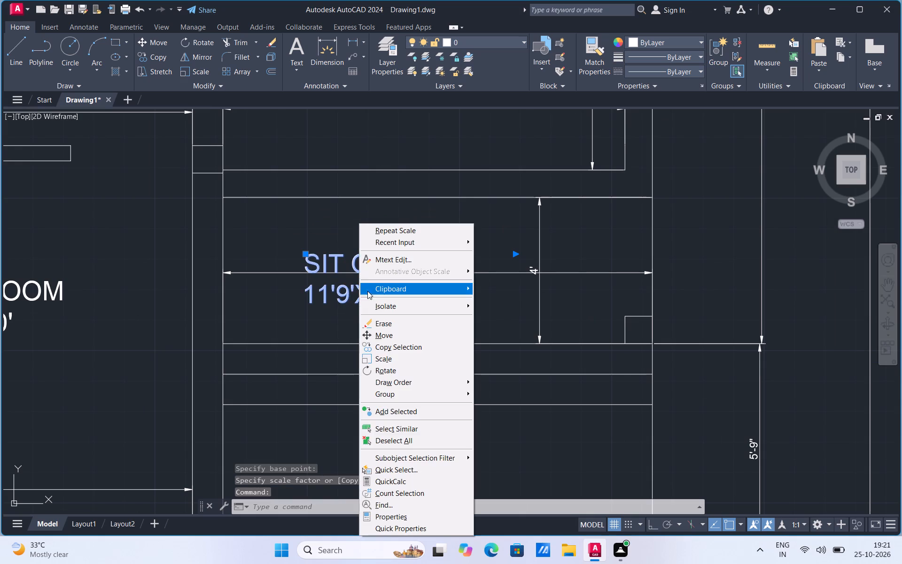
{"action": "left_click", "coordinate": [390, 333]}
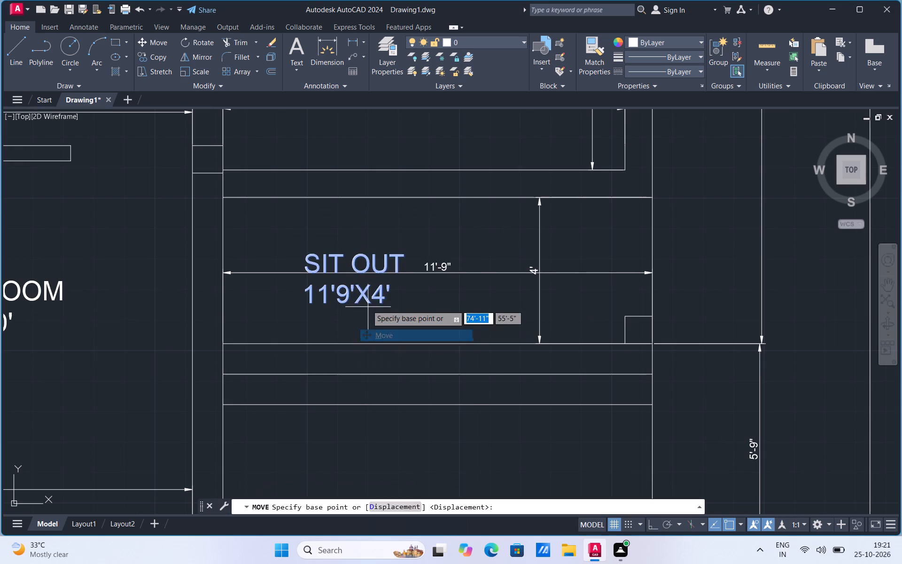
{"action": "left_click", "coordinate": [365, 303]}
{"action": "left_click", "coordinate": [405, 293]}
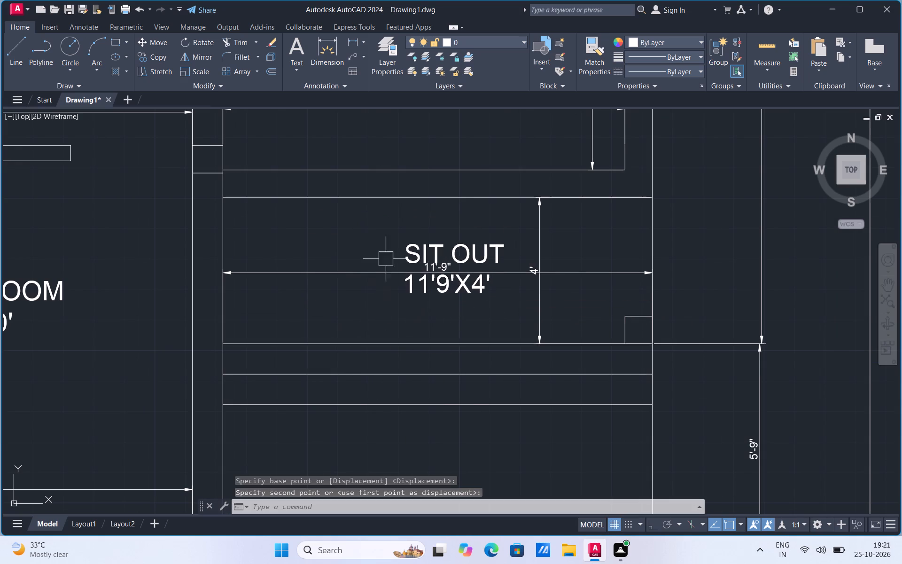
Add the multiline title text ARCHITECTURAL TOP VIEW below the overall 30' dimension of the plan.
{"action": "scroll", "coordinate": [386, 259], "scroll_direction": "down", "scroll_amount": 2}
{"action": "scroll", "coordinate": [513, 313], "scroll_direction": "down", "scroll_amount": 1}
{"action": "scroll", "coordinate": [288, 420], "scroll_direction": "up", "scroll_amount": 1}
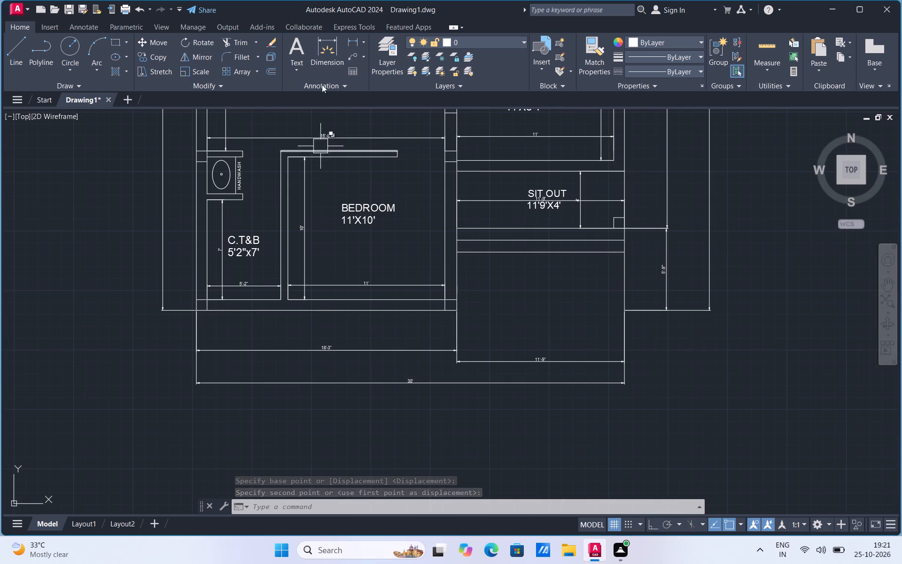
{"action": "left_click", "coordinate": [298, 72]}
{"action": "left_click", "coordinate": [311, 86]}
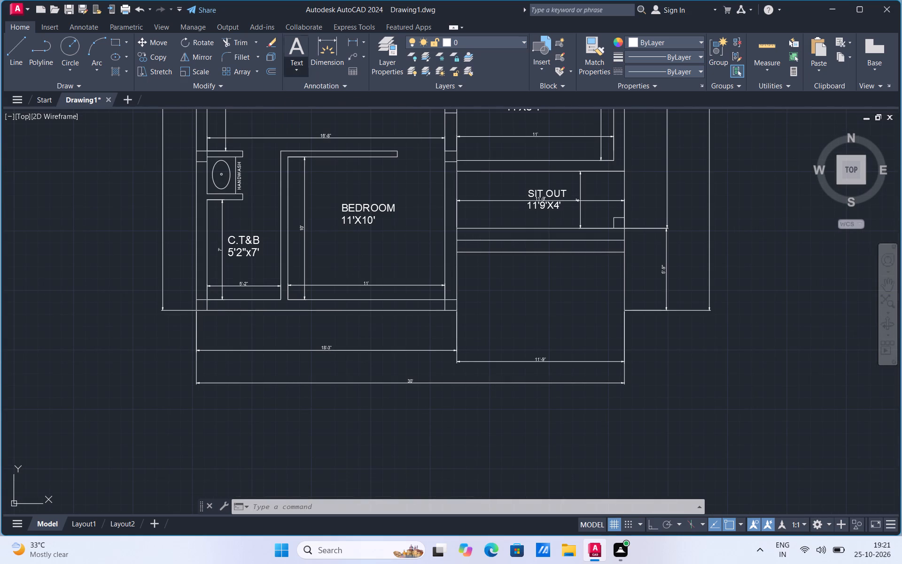
{"action": "left_click", "coordinate": [288, 417]}
{"action": "left_click", "coordinate": [428, 439]}
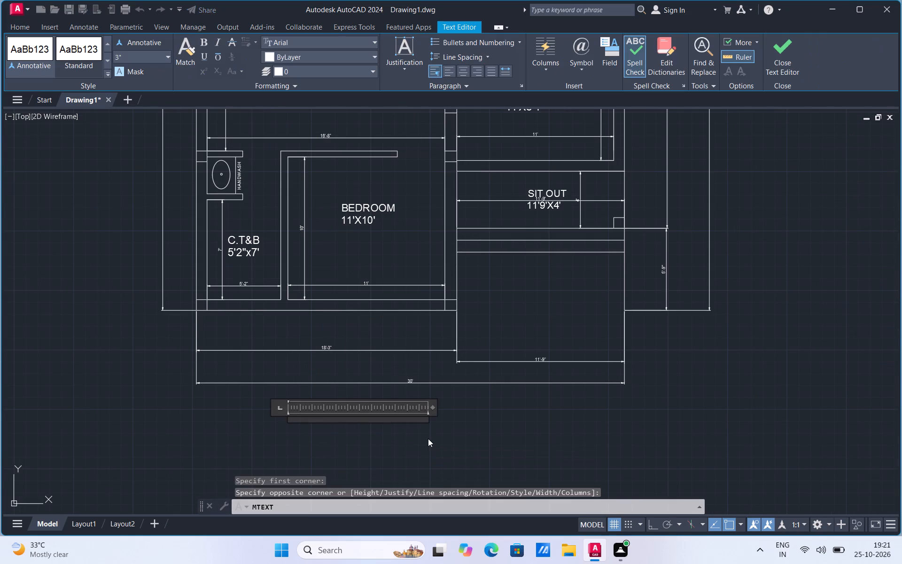
{"action": "type", "text": "ARCHITECTURAL"}
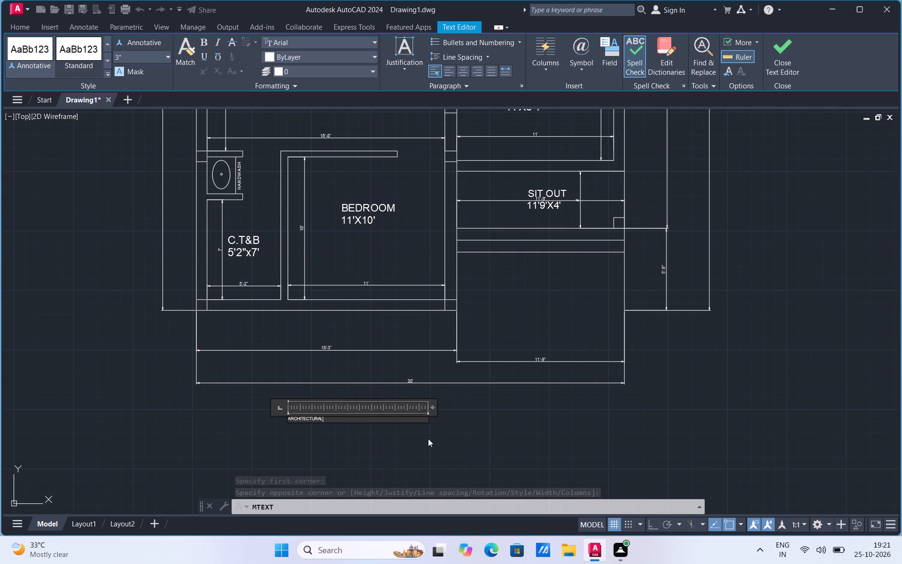
{"action": "key", "text": "space"}
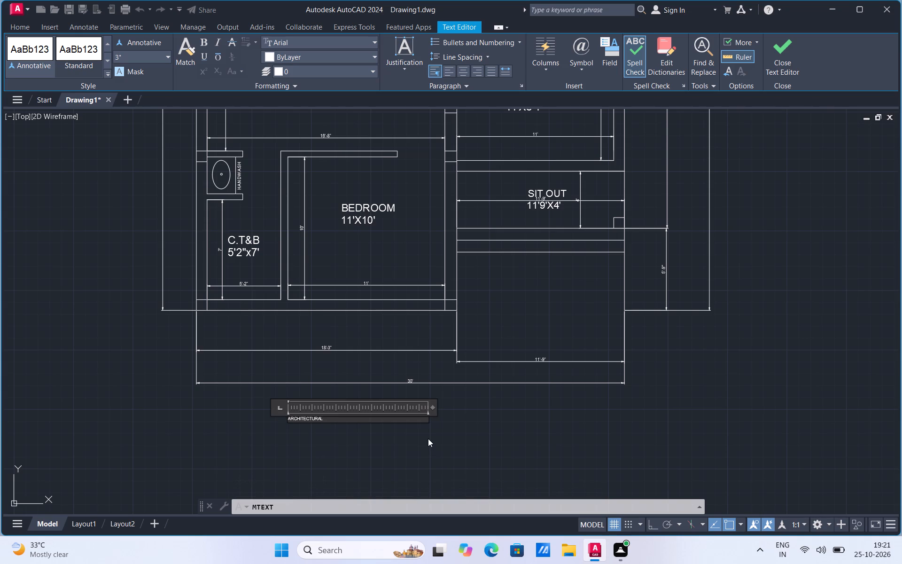
{"action": "type", "text": "TOP VIEW"}
{"action": "key", "text": "Return"}
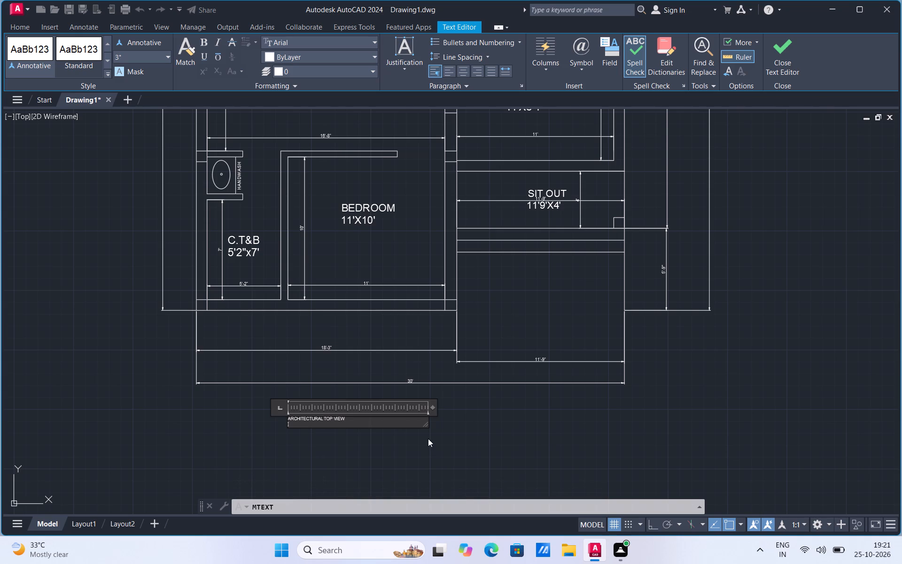
{"action": "type", "text": "GROUNG"}
{"action": "key", "text": "BackSpace"}
{"action": "key", "text": "BackSpace"}
{"action": "key", "text": "BackSpace"}
{"action": "key", "text": "BackSpace"}
{"action": "key", "text": "BackSpace"}
{"action": "key", "text": "BackSpace"}
{"action": "left_click", "coordinate": [386, 448]}
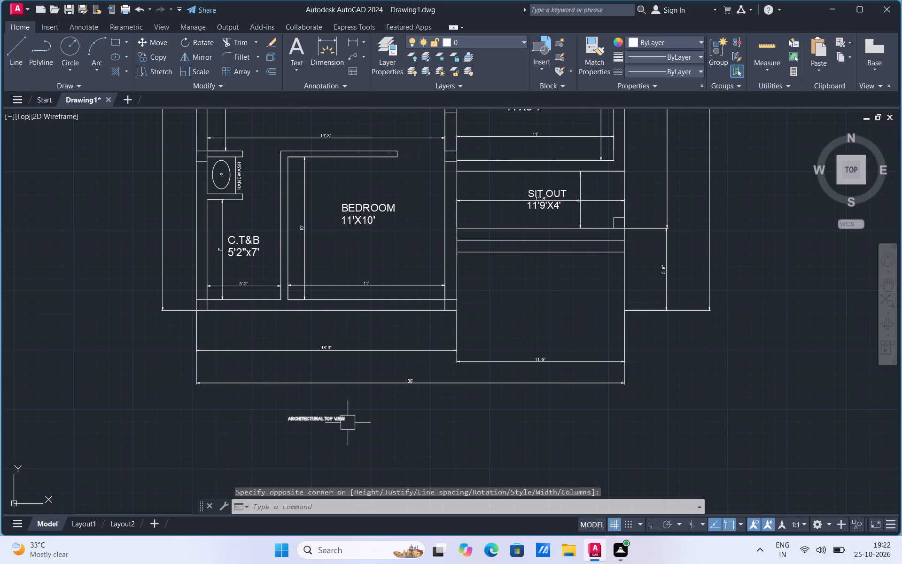
Scale up the ARCHITECTURAL TOP VIEW title freehand to roughly four times its size.
{"action": "left_click", "coordinate": [333, 413]}
{"action": "right_click", "coordinate": [333, 413]}
{"action": "left_click", "coordinate": [352, 240]}
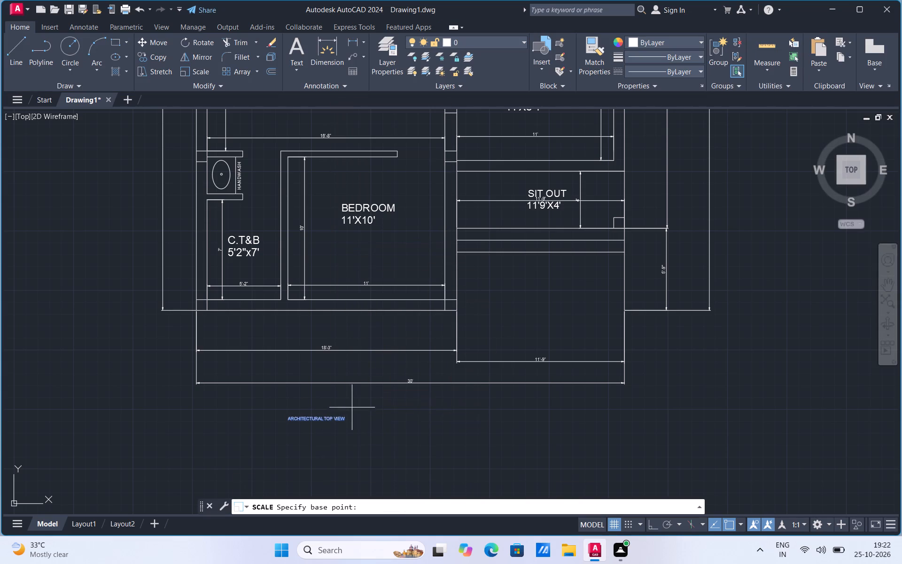
{"action": "left_click", "coordinate": [352, 407]}
{"action": "left_click", "coordinate": [657, 428]}
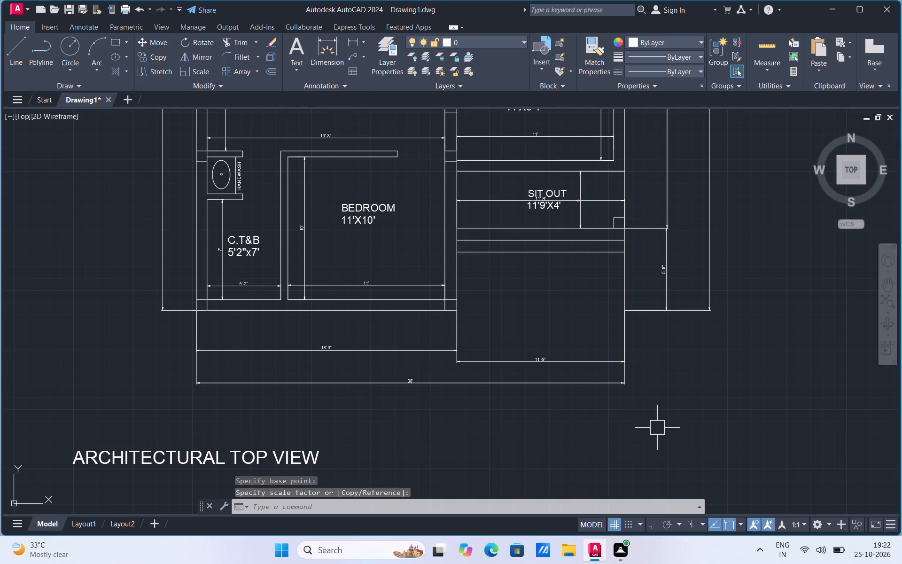
Move the ARCHITECTURAL TOP VIEW title to just beneath the overall 30' dimension, roughly centred under the plan.
{"action": "scroll", "coordinate": [395, 326], "scroll_direction": "down", "scroll_amount": 1}
{"action": "left_click", "coordinate": [337, 405]}
{"action": "right_click", "coordinate": [337, 405]}
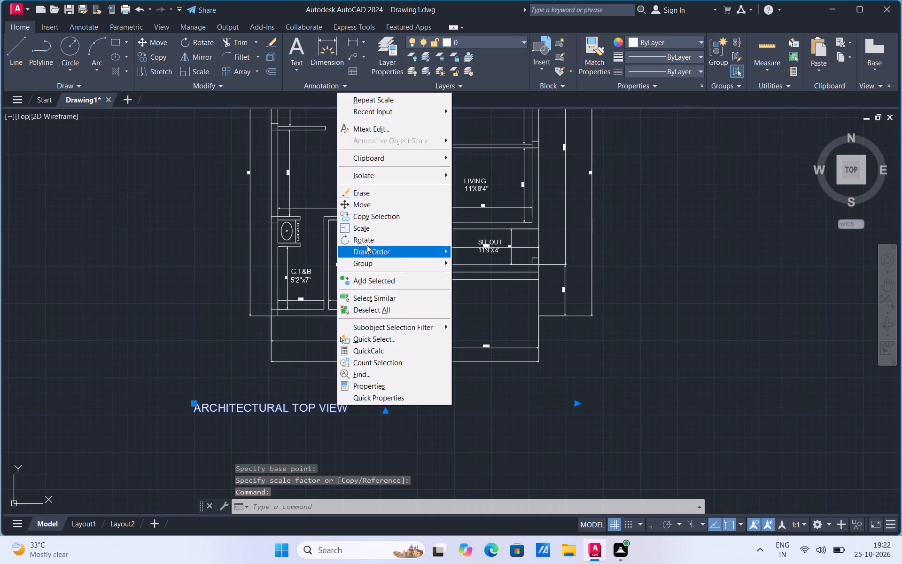
{"action": "left_click", "coordinate": [368, 210]}
{"action": "left_click", "coordinate": [304, 420]}
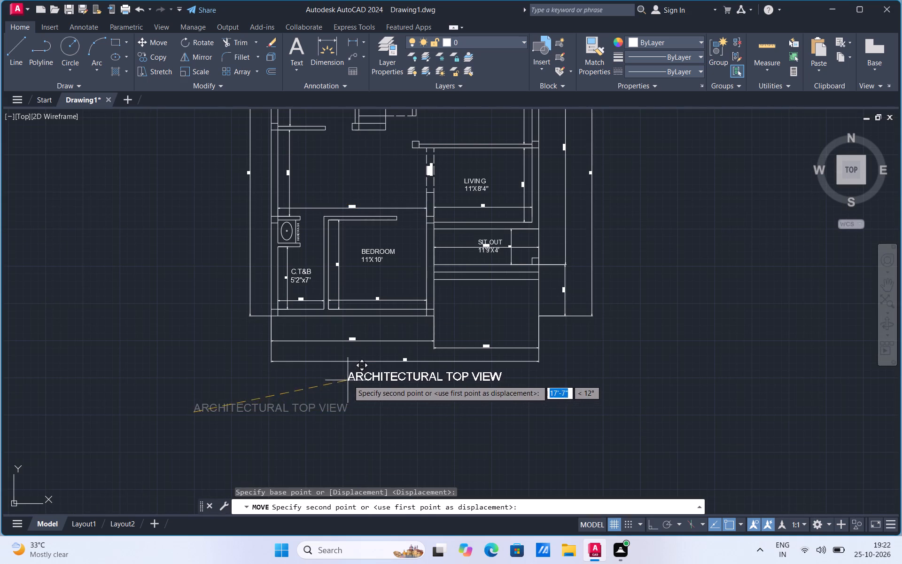
{"action": "left_click", "coordinate": [348, 380]}
Add the multiline title text GROUND FLOOR PLAN beneath the ARCHITECTURAL TOP VIEW title.
{"action": "left_click", "coordinate": [300, 69]}
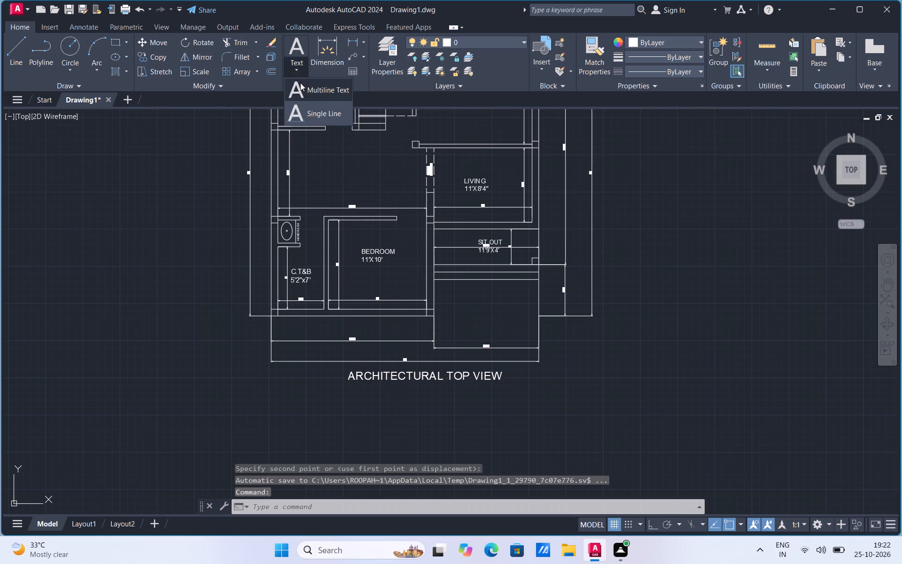
{"action": "left_click", "coordinate": [301, 89]}
{"action": "left_click", "coordinate": [339, 399]}
{"action": "left_click", "coordinate": [390, 409]}
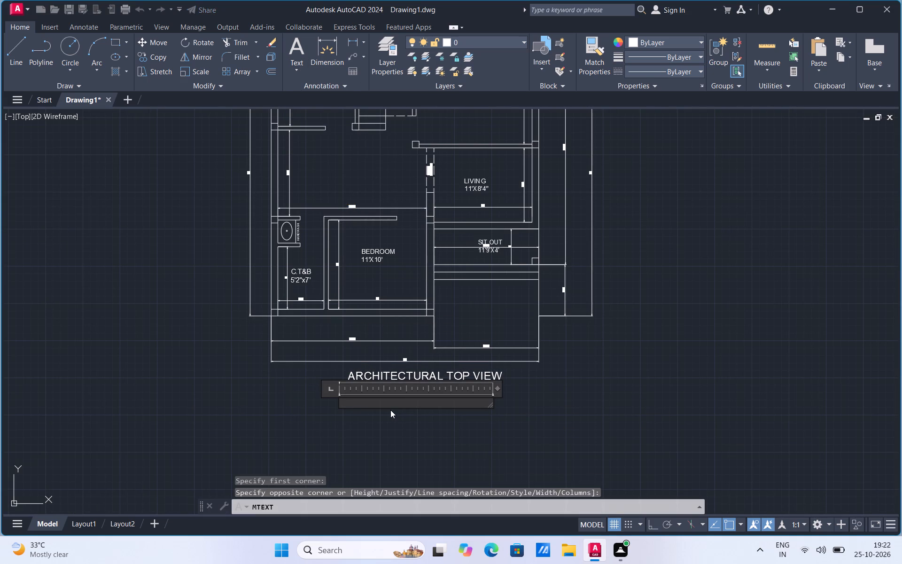
{"action": "type", "text": "GROUND FLOOR PLAN"}
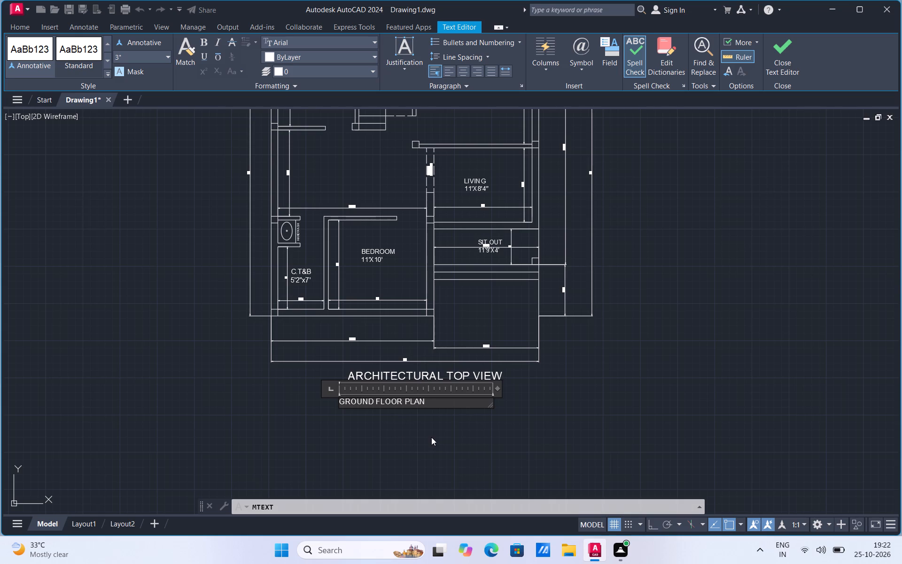
{"action": "left_click", "coordinate": [431, 437]}
Scale up the GROUND FLOOR PLAN title freehand to roughly five times its size.
{"action": "left_click", "coordinate": [371, 399]}
{"action": "right_click", "coordinate": [371, 399]}
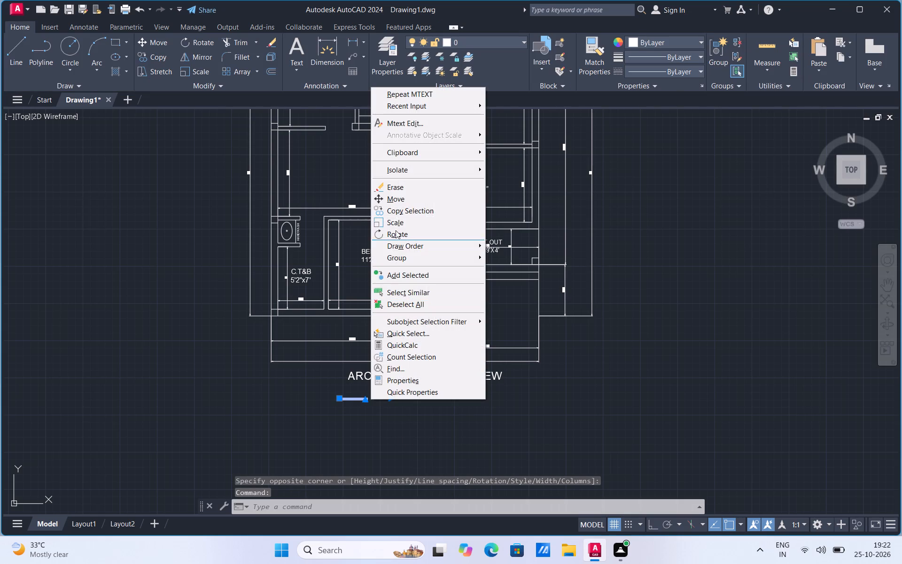
{"action": "left_click", "coordinate": [399, 223]}
{"action": "left_click", "coordinate": [378, 404]}
{"action": "left_click", "coordinate": [508, 431]}
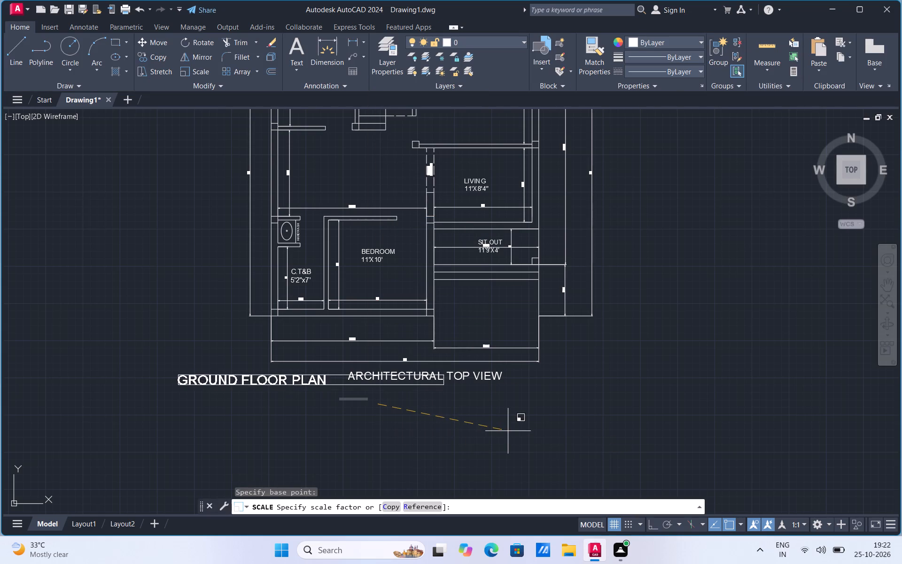
Move the enlarged GROUND FLOOR PLAN title to just below the ARCHITECTURAL TOP VIEW title.
{"action": "left_click", "coordinate": [268, 374]}
{"action": "right_click", "coordinate": [268, 374]}
{"action": "left_click", "coordinate": [294, 178]}
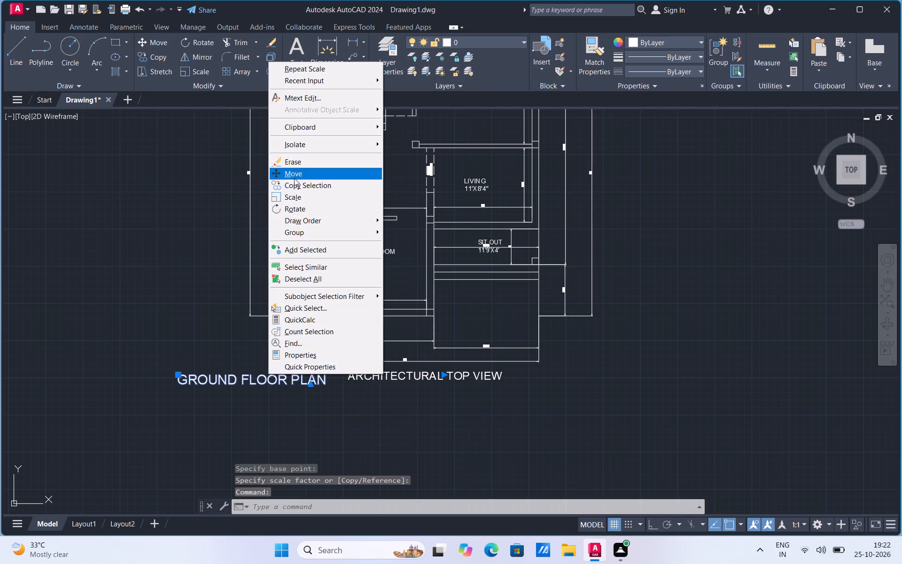
{"action": "left_click", "coordinate": [236, 374]}
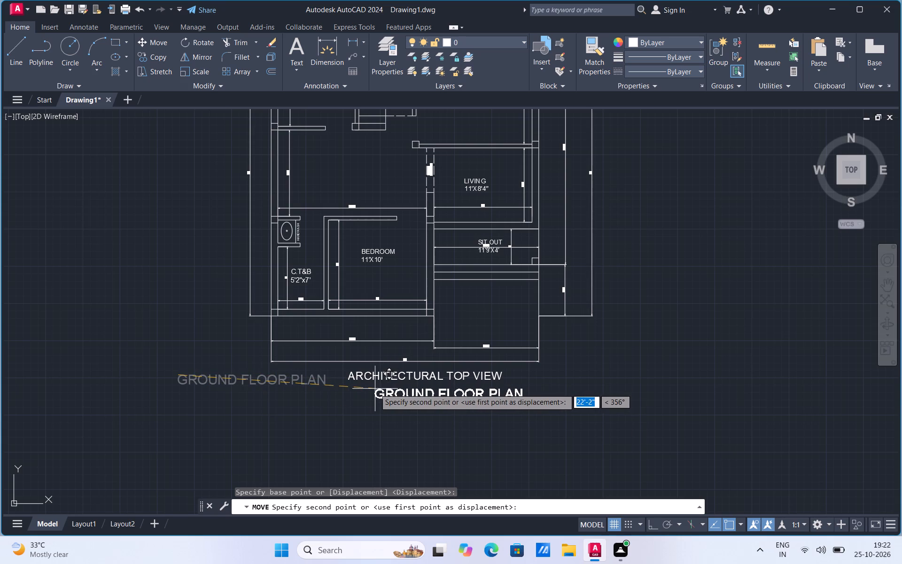
{"action": "left_click", "coordinate": [375, 389]}
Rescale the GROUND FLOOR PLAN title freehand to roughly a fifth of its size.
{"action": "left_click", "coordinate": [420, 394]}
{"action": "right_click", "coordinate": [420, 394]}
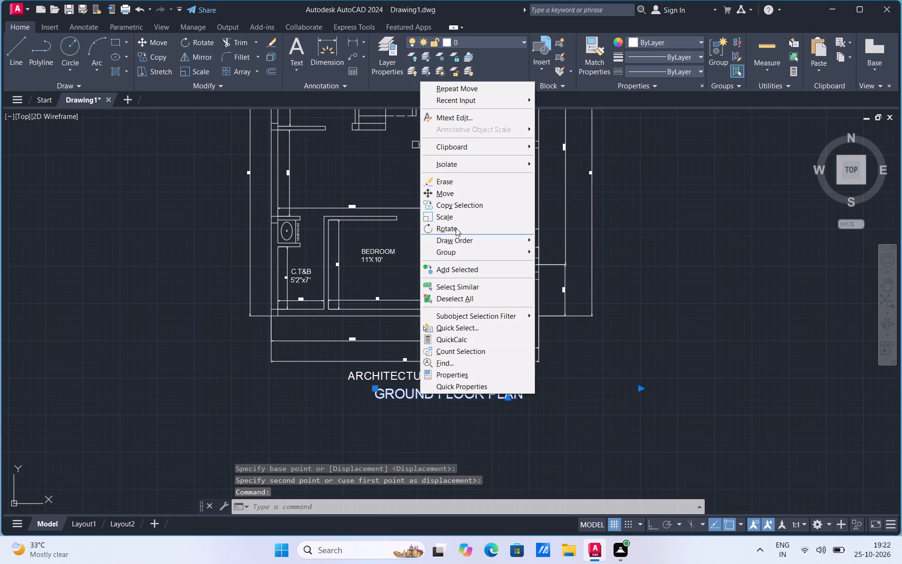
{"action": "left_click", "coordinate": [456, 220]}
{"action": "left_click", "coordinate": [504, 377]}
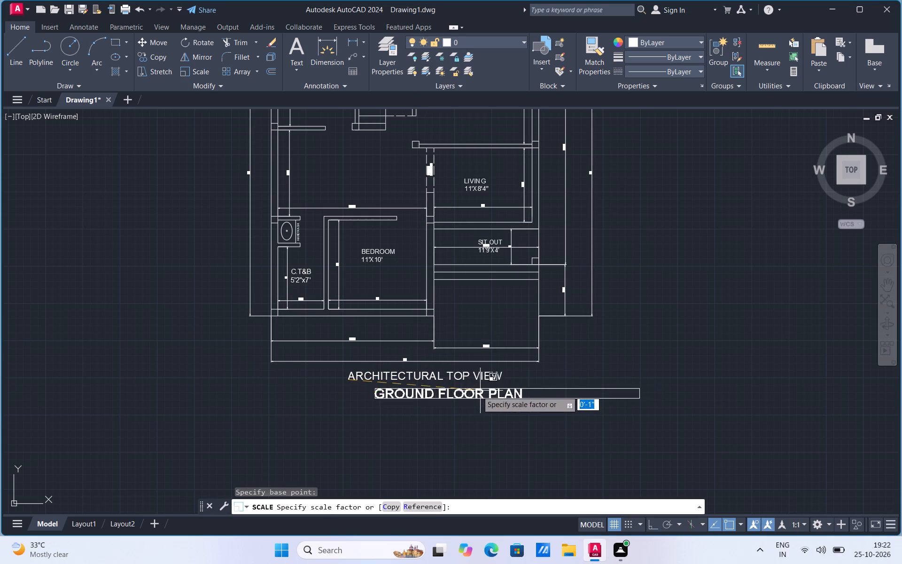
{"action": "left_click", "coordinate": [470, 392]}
Scale up the GROUND FLOOR PLAN title freehand to slightly larger lettering than ARCHITECTURAL TOP VIEW, keeping it just beneath that title.
{"action": "left_click", "coordinate": [366, 382]}
{"action": "right_click", "coordinate": [366, 382]}
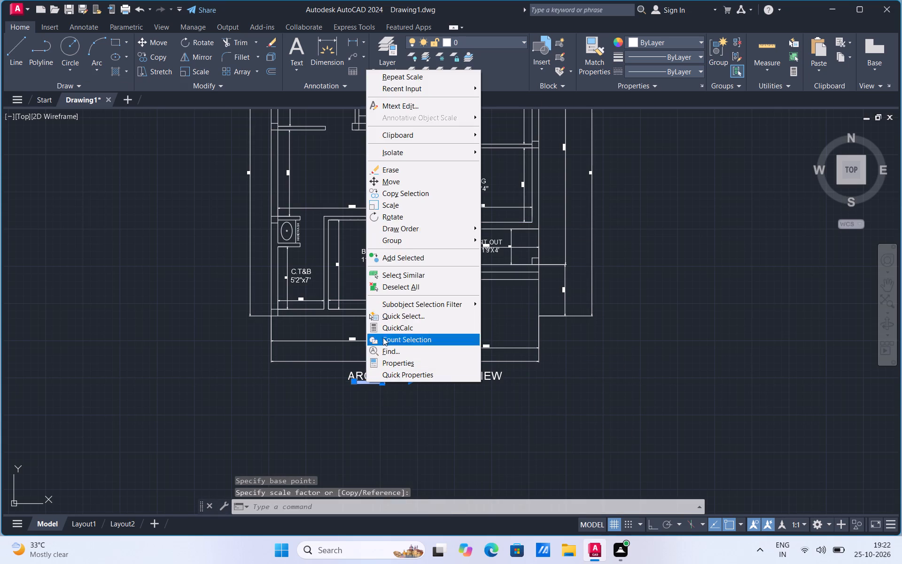
{"action": "left_click", "coordinate": [405, 208]}
{"action": "left_click", "coordinate": [394, 382]}
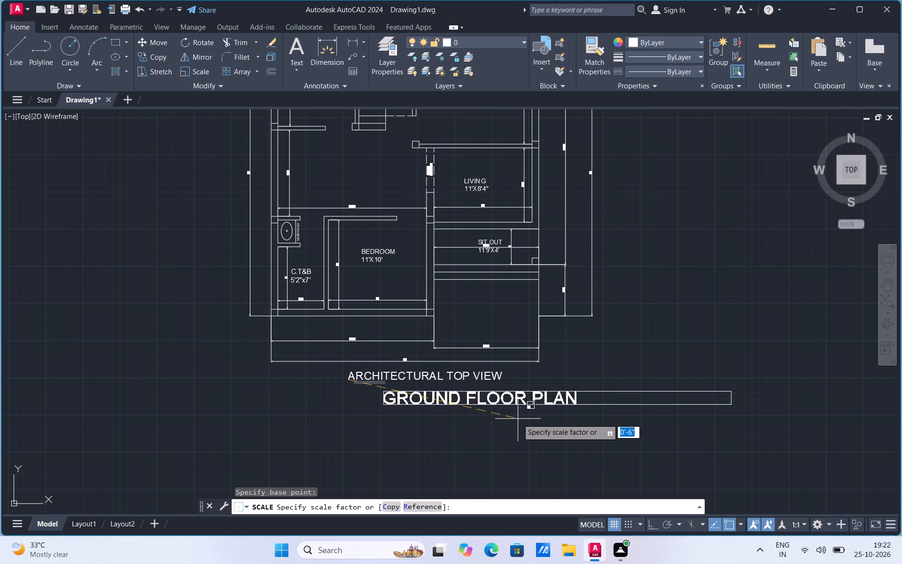
{"action": "left_click", "coordinate": [470, 418]}
Erase the two partial width dimensions and the overall 30' dimension between the plan and its titles.
{"action": "scroll", "coordinate": [409, 438], "scroll_direction": "down", "scroll_amount": 1}
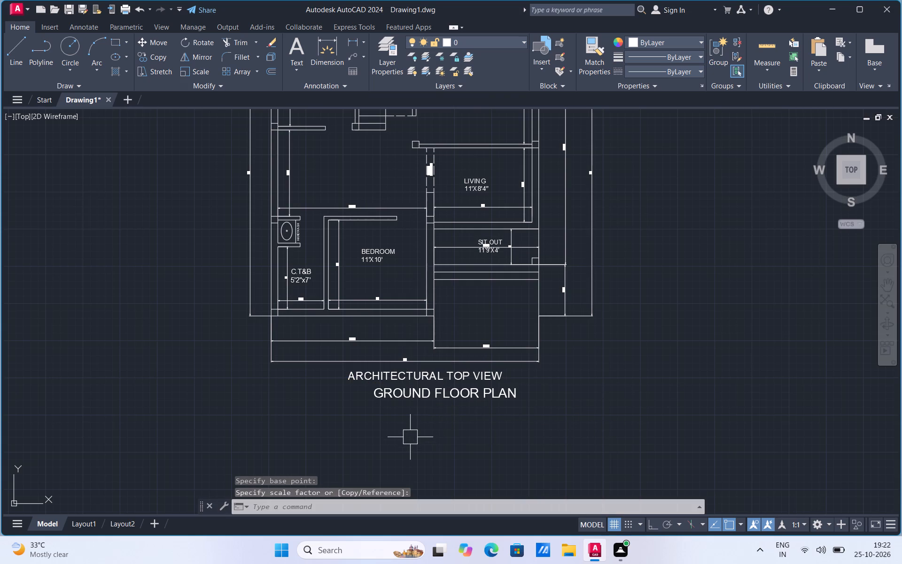
{"action": "scroll", "coordinate": [433, 345], "scroll_direction": "up", "scroll_amount": 1}
{"action": "left_click", "coordinate": [386, 398]}
{"action": "left_click", "coordinate": [450, 407]}
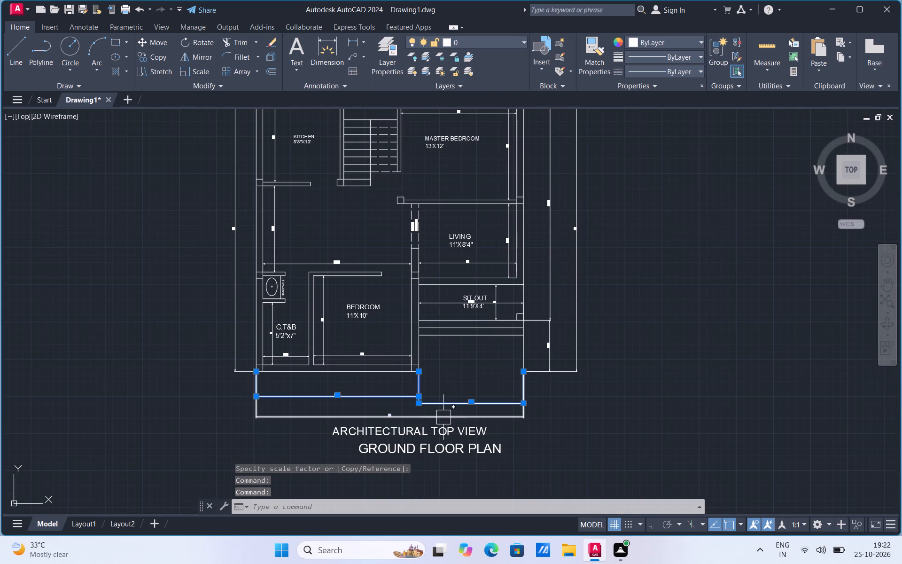
{"action": "key", "text": "Delete"}
{"action": "left_click", "coordinate": [417, 415]}
{"action": "key", "text": "Delete"}
Add a linear dimension for the outer width of the toilet and bedroom block, placed close below its bottom wall.
{"action": "scroll", "coordinate": [417, 405], "scroll_direction": "up", "scroll_amount": 2}
{"action": "scroll", "coordinate": [417, 405], "scroll_direction": "down", "scroll_amount": 1}
{"action": "left_click", "coordinate": [352, 41]}
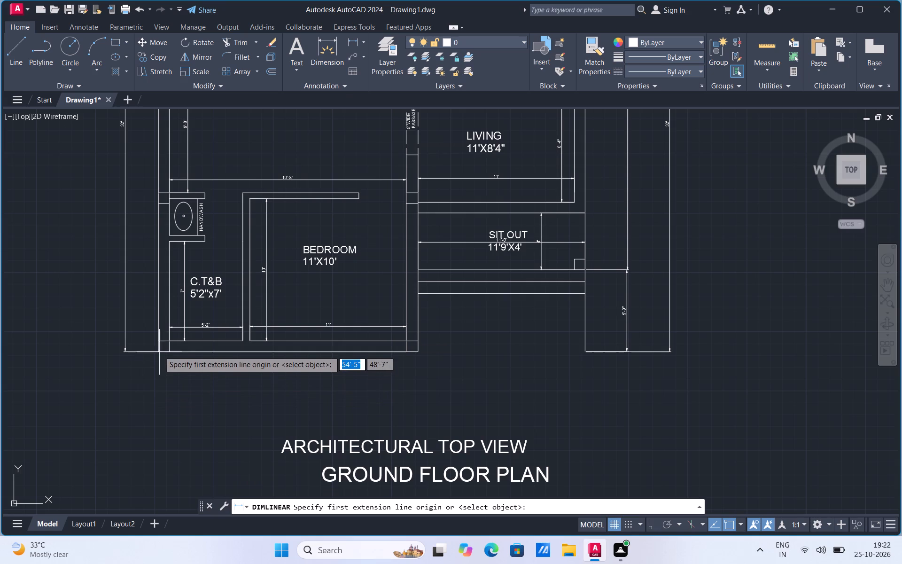
{"action": "left_click", "coordinate": [157, 350]}
{"action": "left_click", "coordinate": [415, 352]}
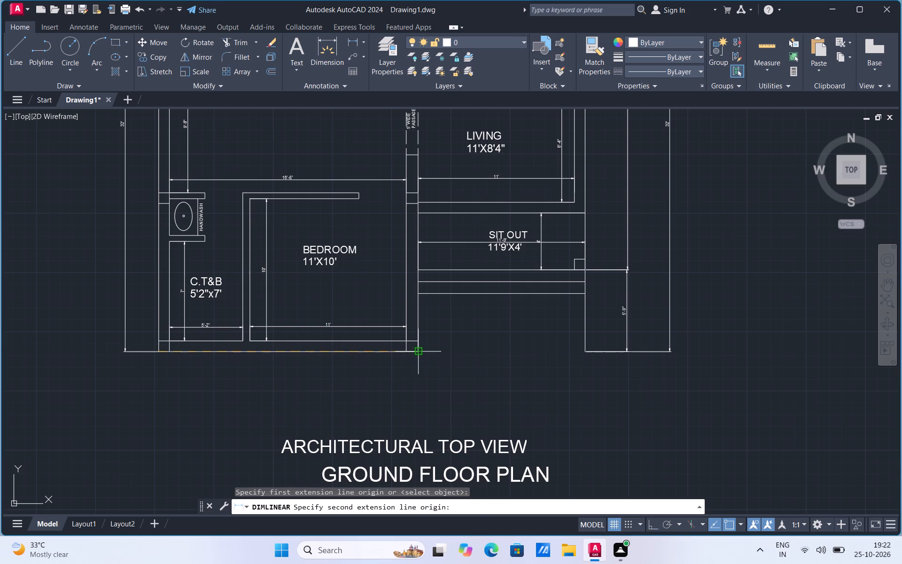
{"action": "left_click", "coordinate": [414, 365]}
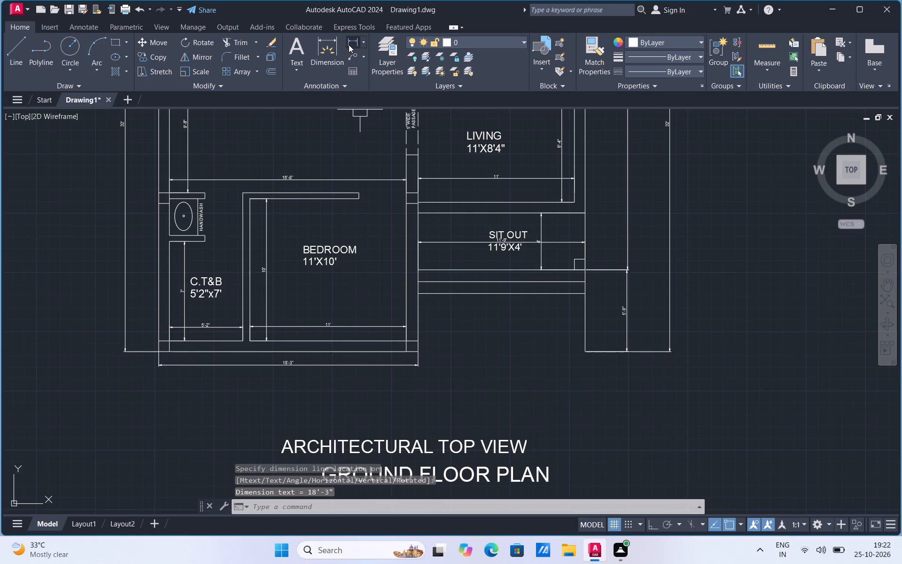
Add a linear dimension for the width of the open area in front of the sit out, placed close below it.
{"action": "left_click", "coordinate": [349, 45]}
{"action": "left_click", "coordinate": [419, 352]}
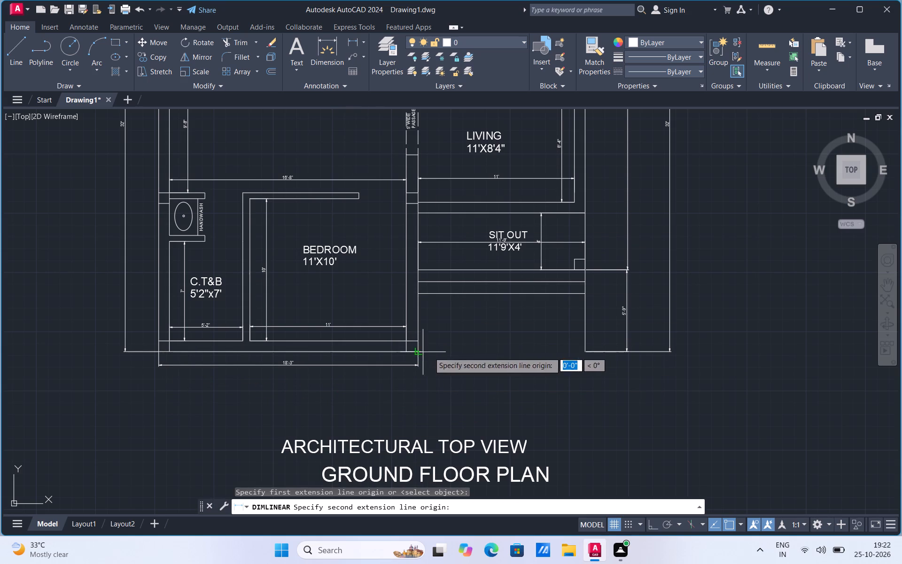
{"action": "left_click", "coordinate": [587, 351]}
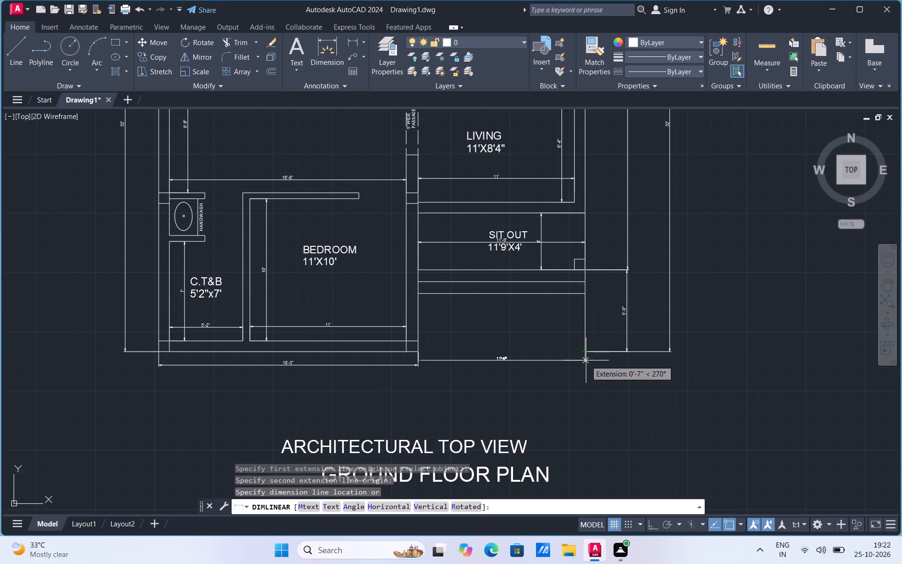
{"action": "left_click", "coordinate": [586, 360]}
Add a linear dimension for the plan's overall width, placed just below the two partial width dimensions.
{"action": "left_click", "coordinate": [349, 44]}
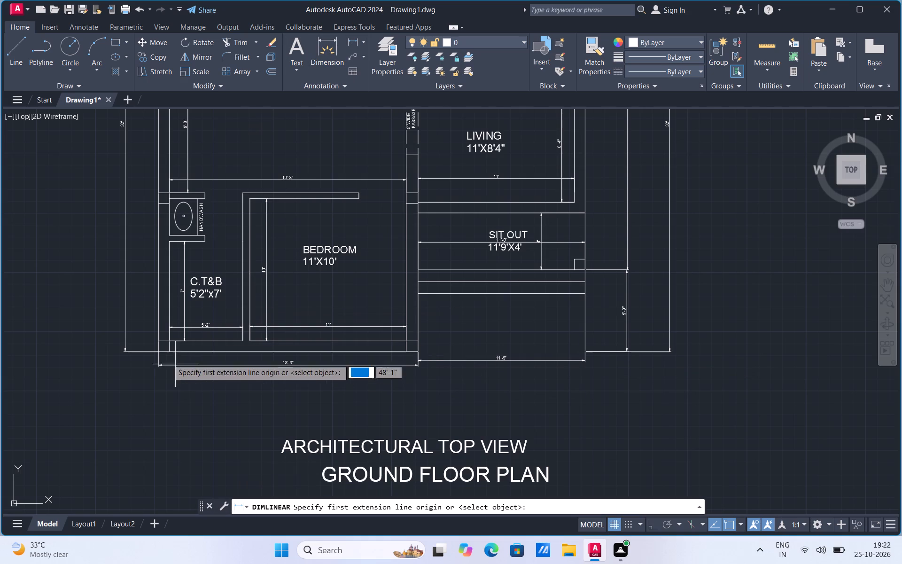
{"action": "left_click", "coordinate": [160, 352]}
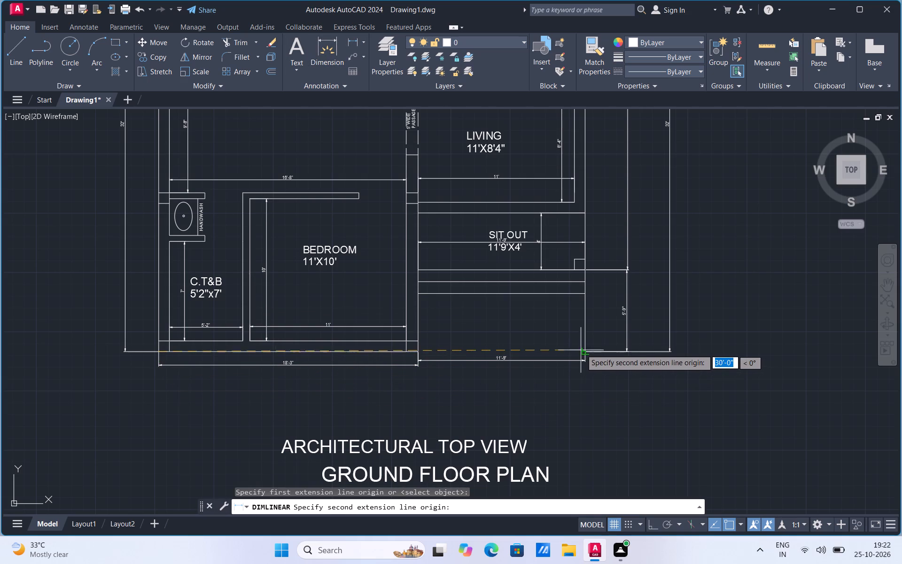
{"action": "left_click", "coordinate": [583, 349]}
{"action": "left_click", "coordinate": [583, 384]}
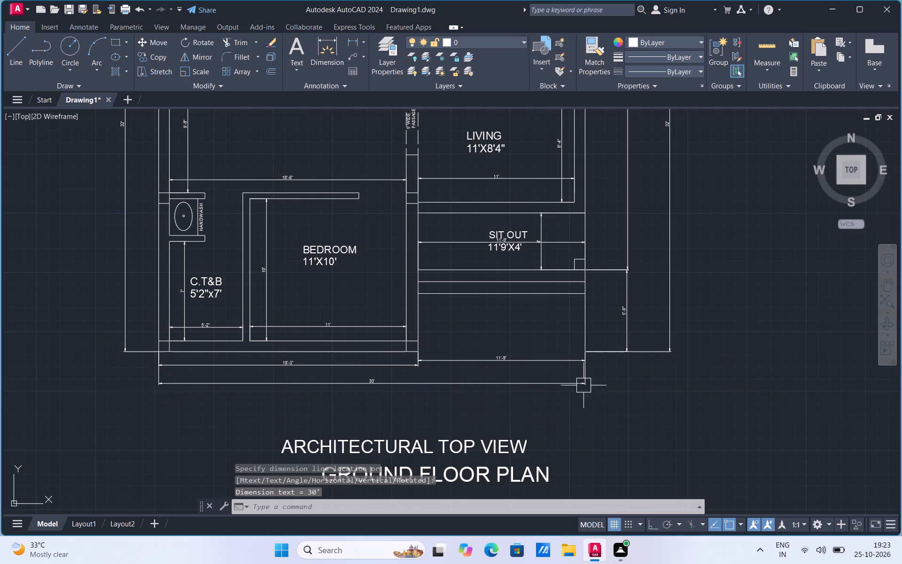
Erase the three vertical dimensions outside the plan's east side, beside the master bedroom, living and sit out.
{"action": "scroll", "coordinate": [532, 465], "scroll_direction": "down", "scroll_amount": 1}
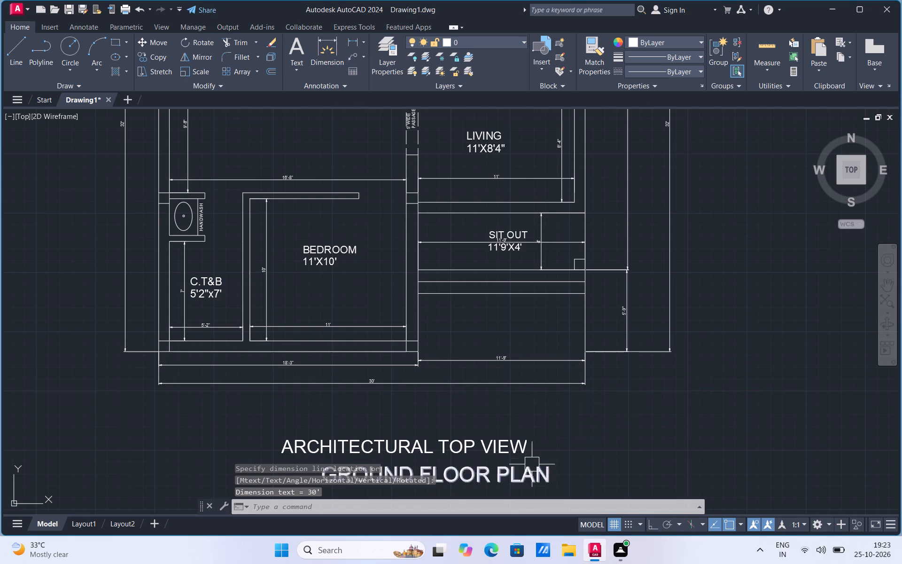
{"action": "scroll", "coordinate": [532, 466], "scroll_direction": "down", "scroll_amount": 1}
{"action": "scroll", "coordinate": [603, 345], "scroll_direction": "up", "scroll_amount": 1}
{"action": "left_click", "coordinate": [550, 377]}
{"action": "left_click", "coordinate": [546, 438]}
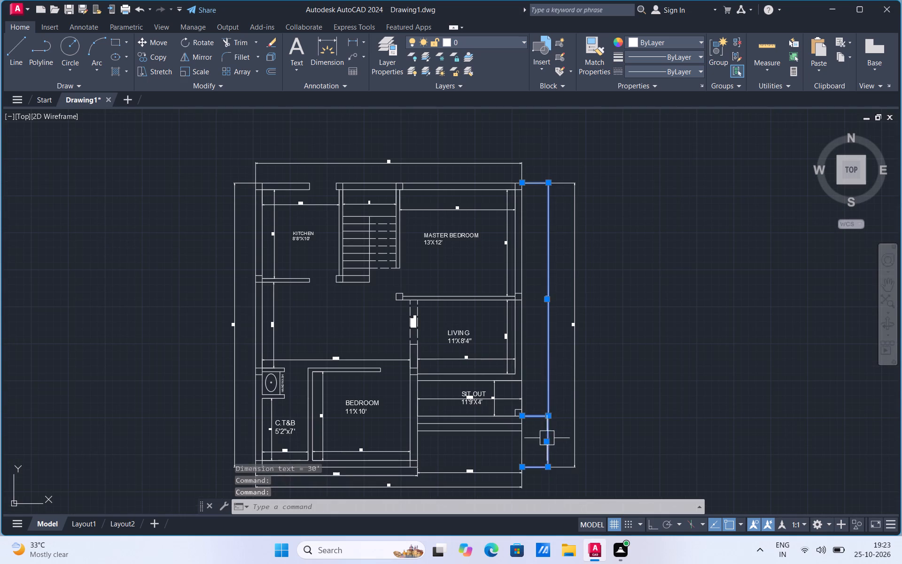
{"action": "left_click", "coordinate": [577, 401]}
{"action": "key", "text": "Delete"}
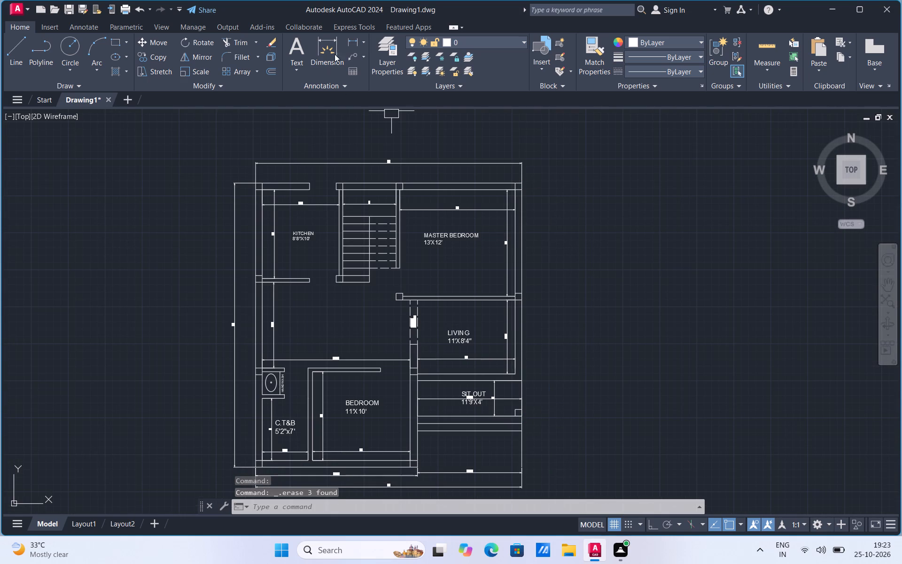
Add a vertical linear dimension from the sit out's outer front corner to the plan's front corner, placed close outside the east edge.
{"action": "left_click", "coordinate": [351, 41]}
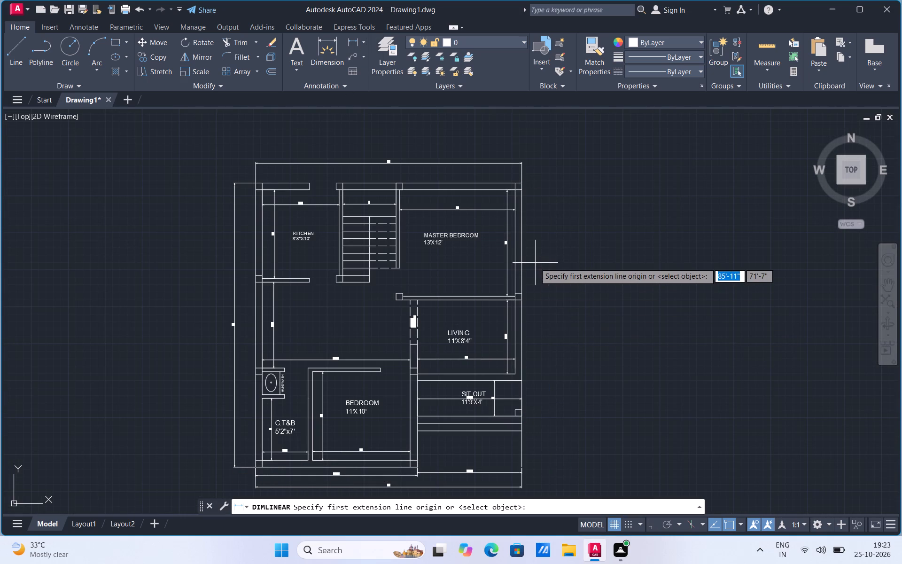
{"action": "scroll", "coordinate": [526, 409], "scroll_direction": "up", "scroll_amount": 3}
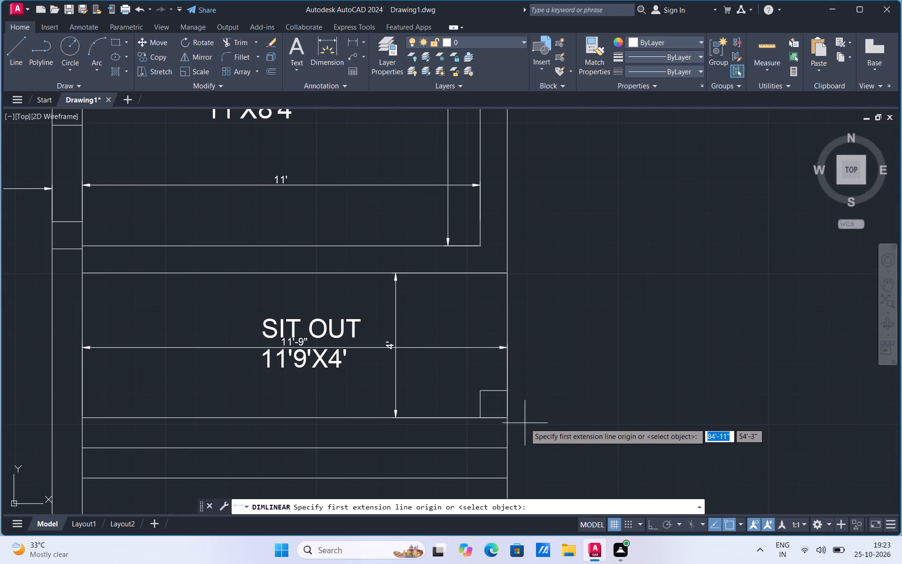
{"action": "left_click", "coordinate": [509, 416]}
{"action": "scroll", "coordinate": [534, 363], "scroll_direction": "down", "scroll_amount": 4}
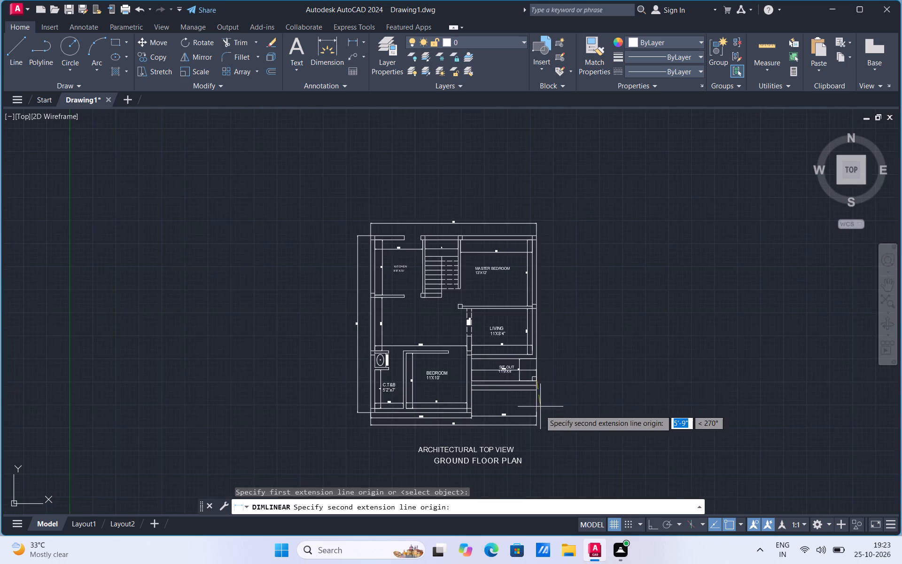
{"action": "scroll", "coordinate": [540, 410], "scroll_direction": "up", "scroll_amount": 3}
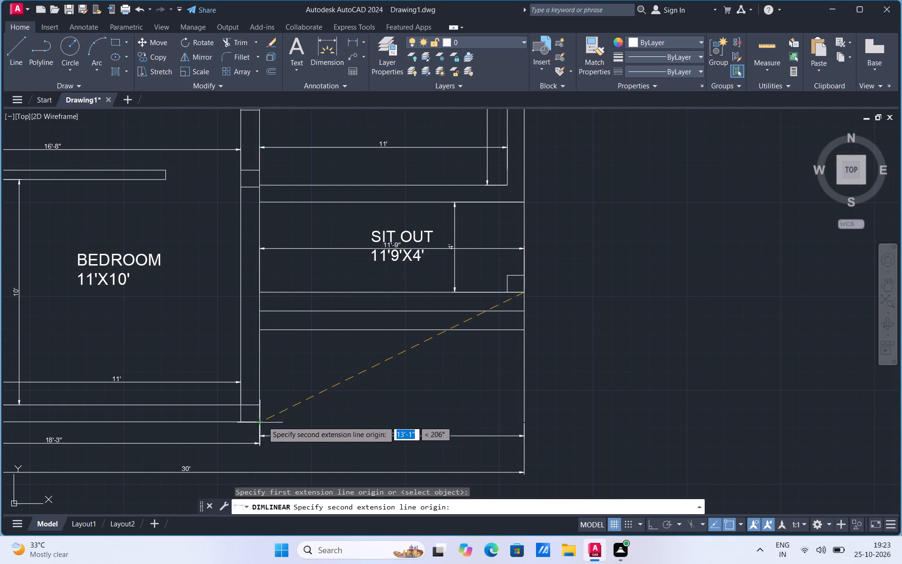
{"action": "left_click", "coordinate": [526, 423]}
{"action": "left_click", "coordinate": [544, 424]}
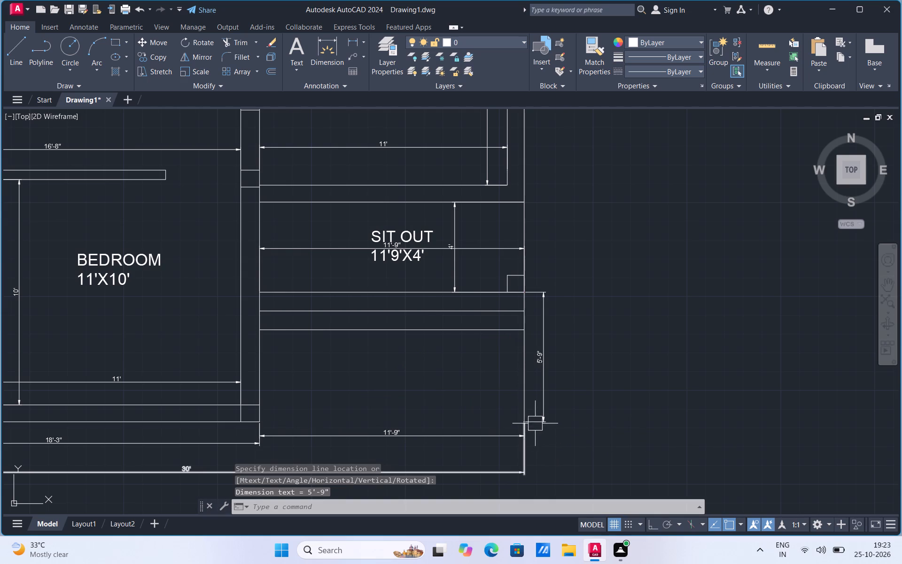
Draw lines from the bedroom's outer front corner across 11'-9" to the plan's front corner and up to the sit out's corner.
{"action": "left_click", "coordinate": [11, 66]}
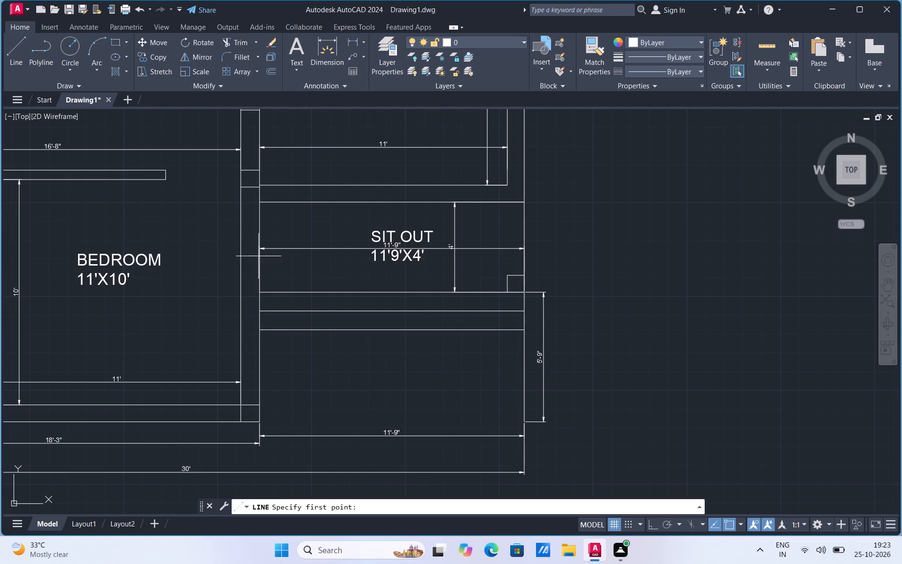
{"action": "left_click", "coordinate": [263, 423]}
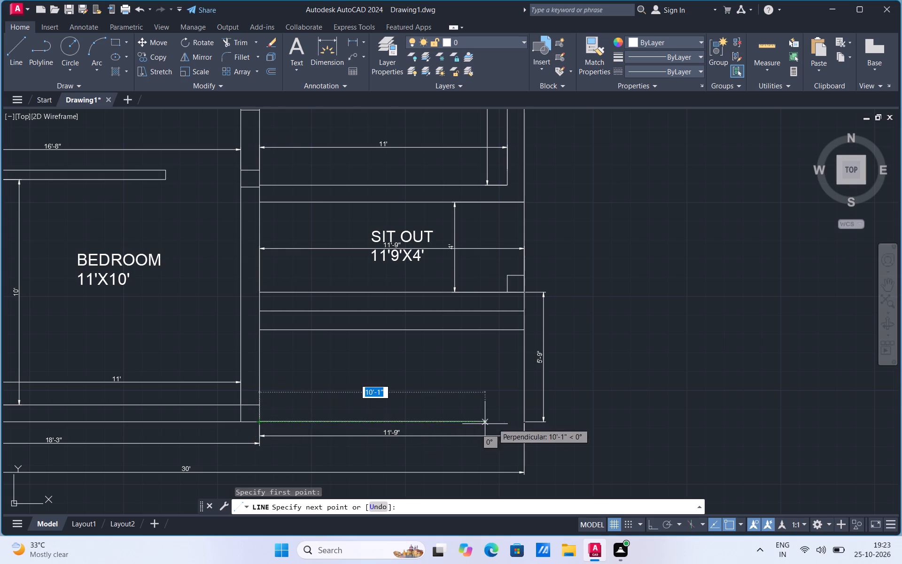
{"action": "left_click", "coordinate": [526, 421]}
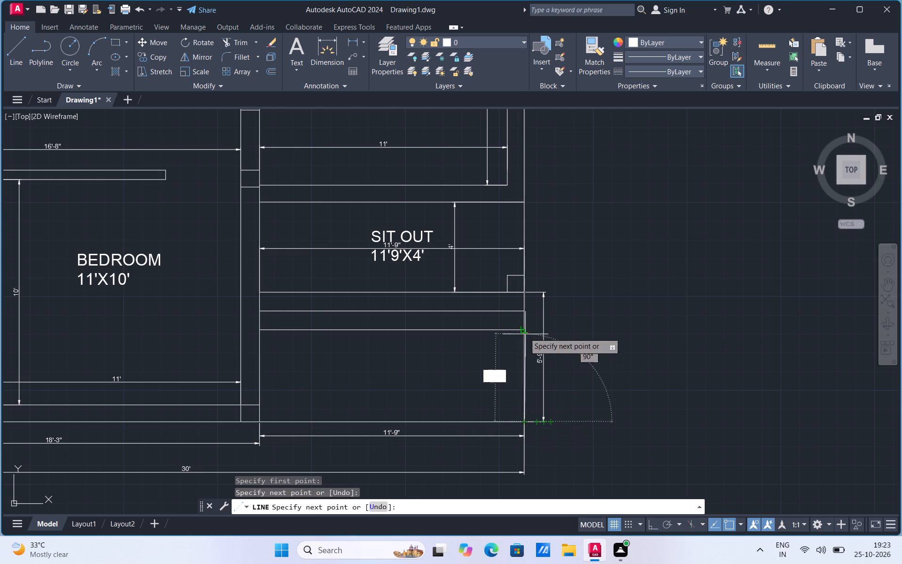
{"action": "left_click", "coordinate": [523, 293]}
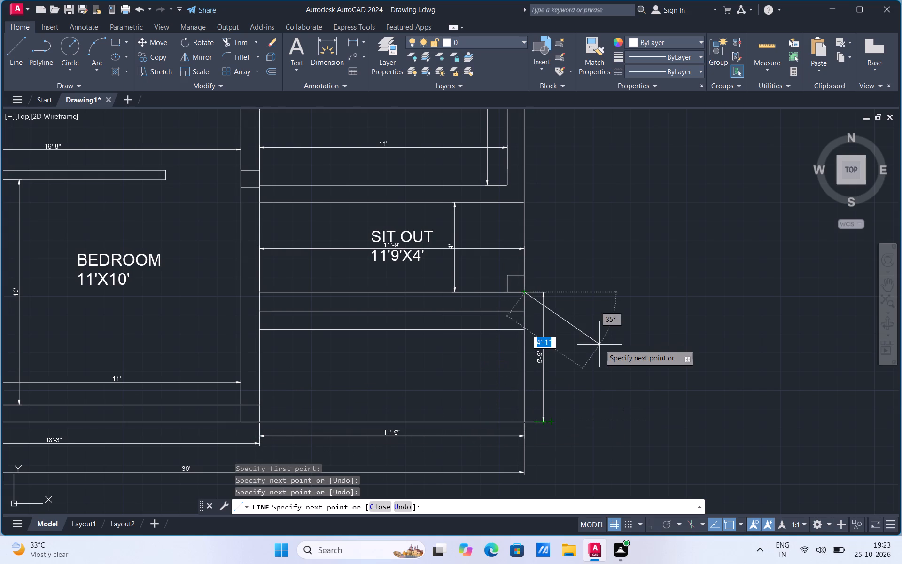
{"action": "key", "text": "Escape"}
Erase one vertical line running from the sit out's outer front corner to the plan's front corner.
{"action": "scroll", "coordinate": [525, 311], "scroll_direction": "up", "scroll_amount": 1}
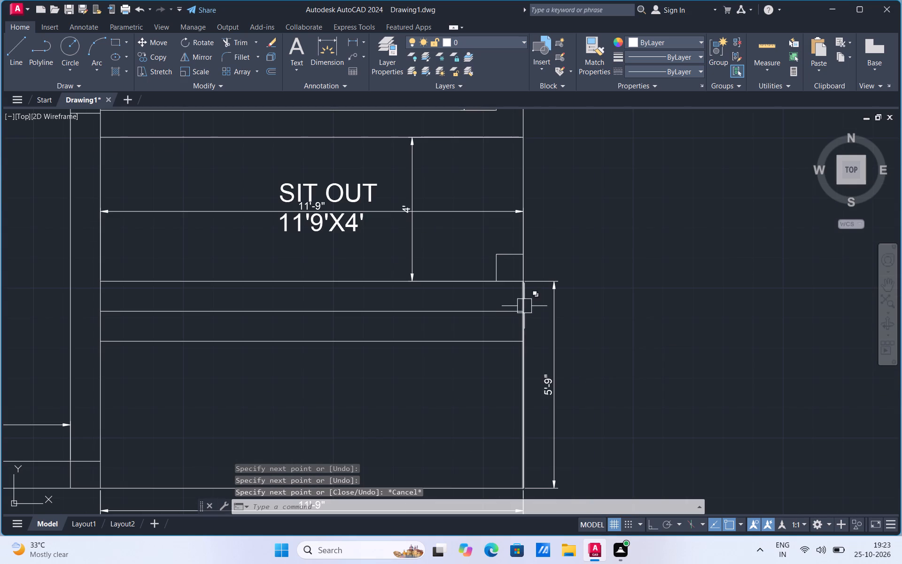
{"action": "left_click", "coordinate": [524, 304]}
{"action": "key", "text": "Delete"}
{"action": "key", "text": "Delete"}
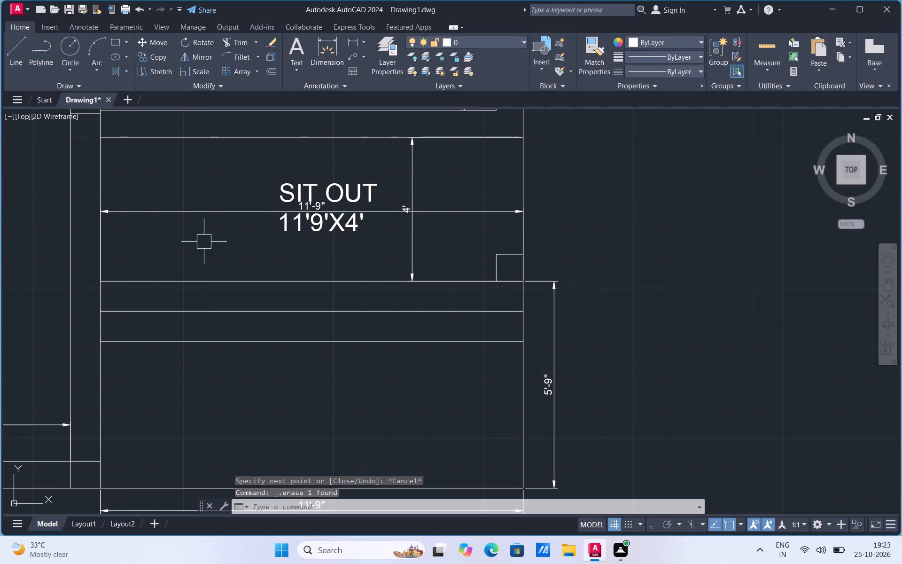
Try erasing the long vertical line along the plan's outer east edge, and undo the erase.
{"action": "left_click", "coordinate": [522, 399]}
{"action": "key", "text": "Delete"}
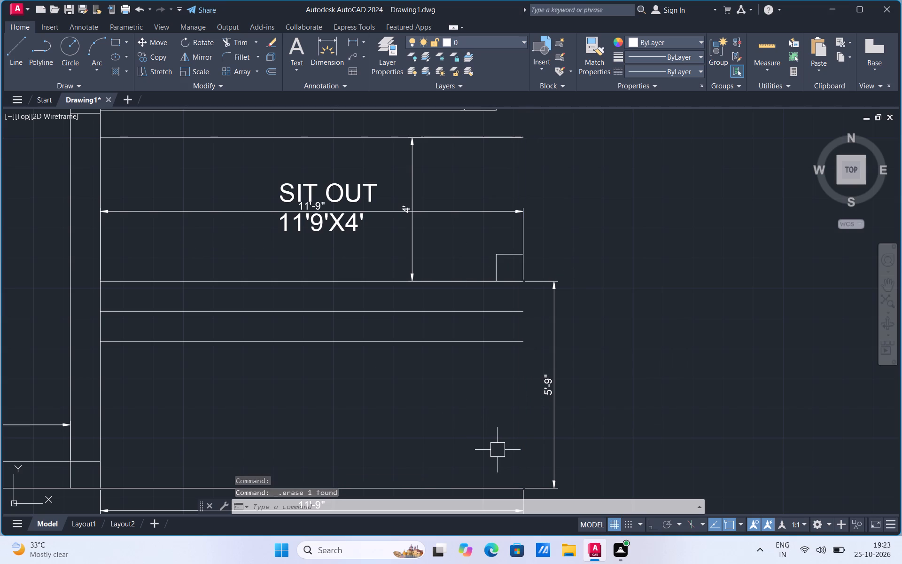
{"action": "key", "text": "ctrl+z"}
Add a vertical linear dimension from the sit out's outer front corner to the master bedroom's outer rear corner, close outside the east wall.
{"action": "scroll", "coordinate": [443, 402], "scroll_direction": "down", "scroll_amount": 1}
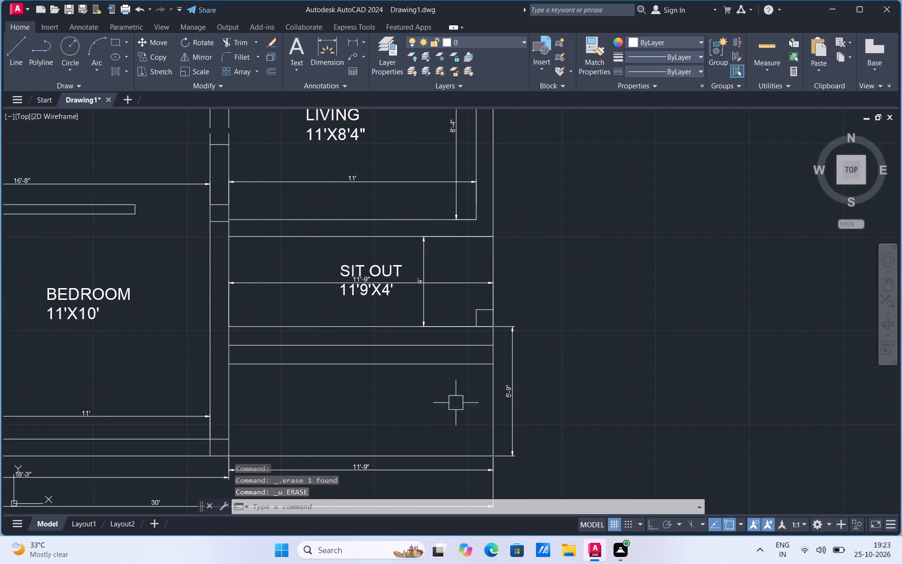
{"action": "scroll", "coordinate": [442, 427], "scroll_direction": "down", "scroll_amount": 1}
{"action": "left_click", "coordinate": [351, 42]}
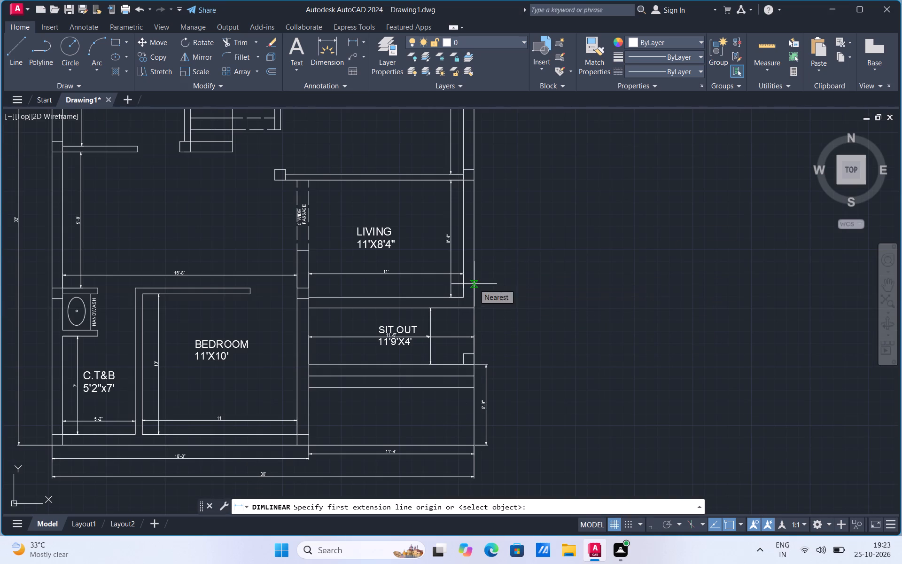
{"action": "scroll", "coordinate": [474, 356], "scroll_direction": "up", "scroll_amount": 2}
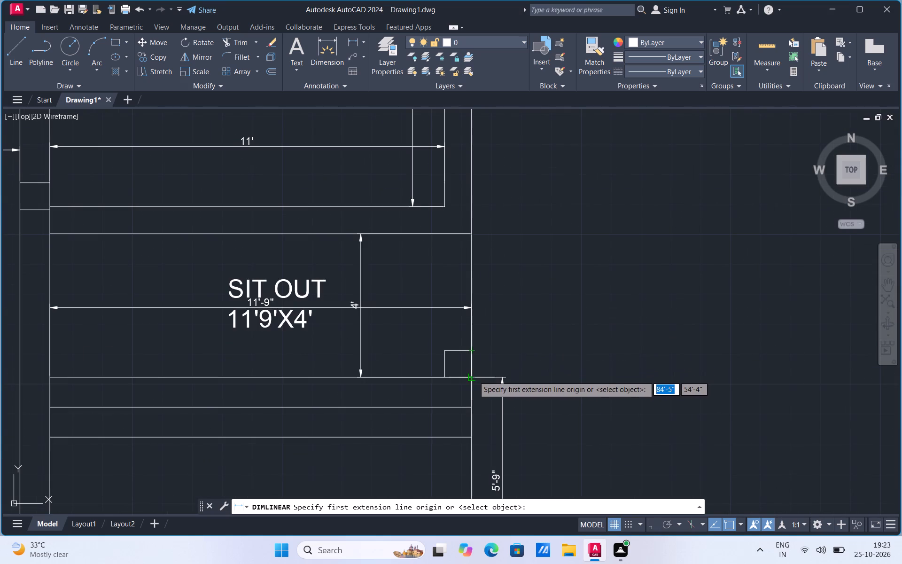
{"action": "left_click", "coordinate": [474, 376]}
{"action": "scroll", "coordinate": [471, 388], "scroll_direction": "down", "scroll_amount": 3}
{"action": "scroll", "coordinate": [480, 158], "scroll_direction": "up", "scroll_amount": 2}
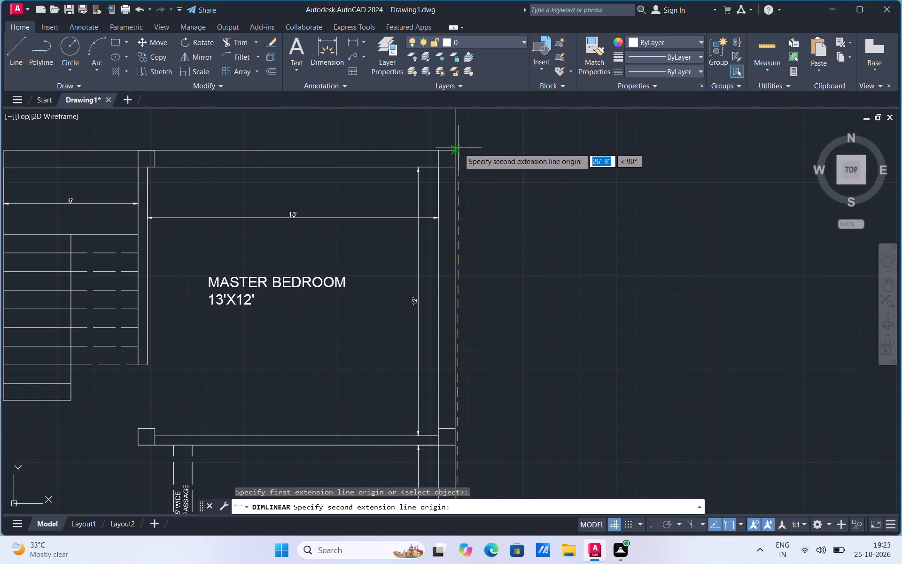
{"action": "left_click", "coordinate": [457, 149]}
{"action": "left_click", "coordinate": [478, 164]}
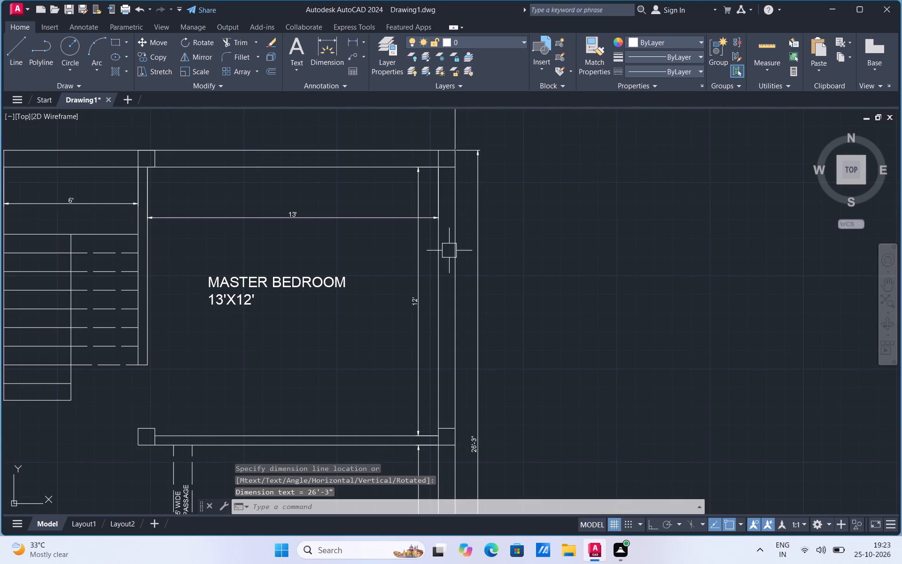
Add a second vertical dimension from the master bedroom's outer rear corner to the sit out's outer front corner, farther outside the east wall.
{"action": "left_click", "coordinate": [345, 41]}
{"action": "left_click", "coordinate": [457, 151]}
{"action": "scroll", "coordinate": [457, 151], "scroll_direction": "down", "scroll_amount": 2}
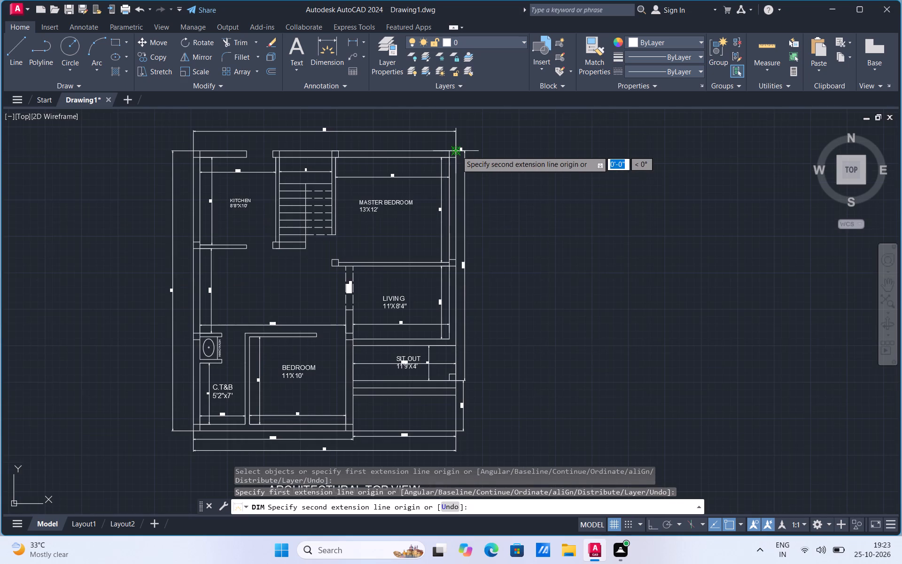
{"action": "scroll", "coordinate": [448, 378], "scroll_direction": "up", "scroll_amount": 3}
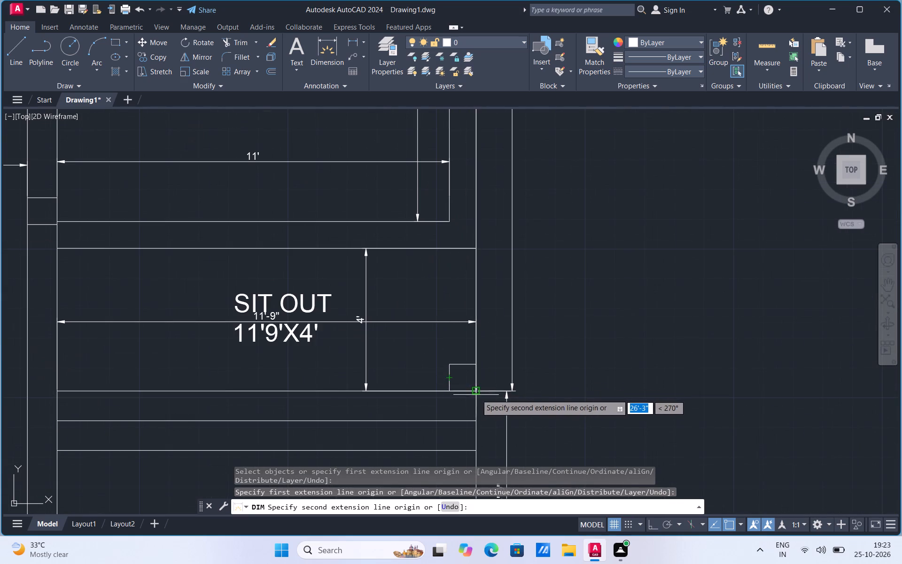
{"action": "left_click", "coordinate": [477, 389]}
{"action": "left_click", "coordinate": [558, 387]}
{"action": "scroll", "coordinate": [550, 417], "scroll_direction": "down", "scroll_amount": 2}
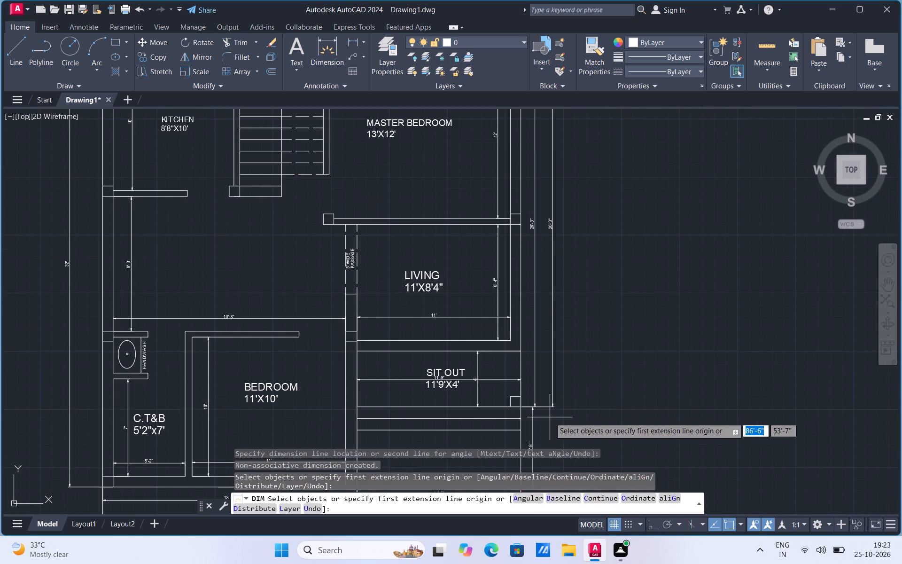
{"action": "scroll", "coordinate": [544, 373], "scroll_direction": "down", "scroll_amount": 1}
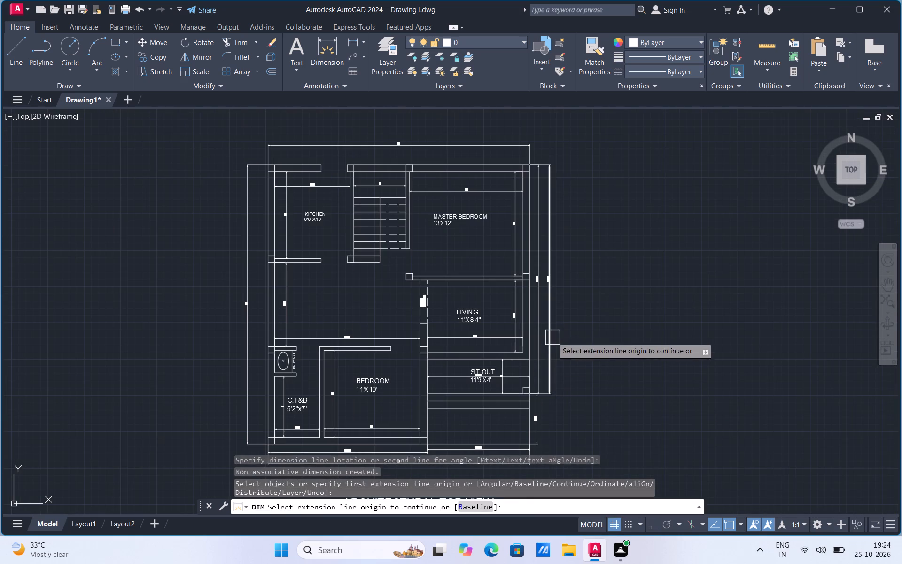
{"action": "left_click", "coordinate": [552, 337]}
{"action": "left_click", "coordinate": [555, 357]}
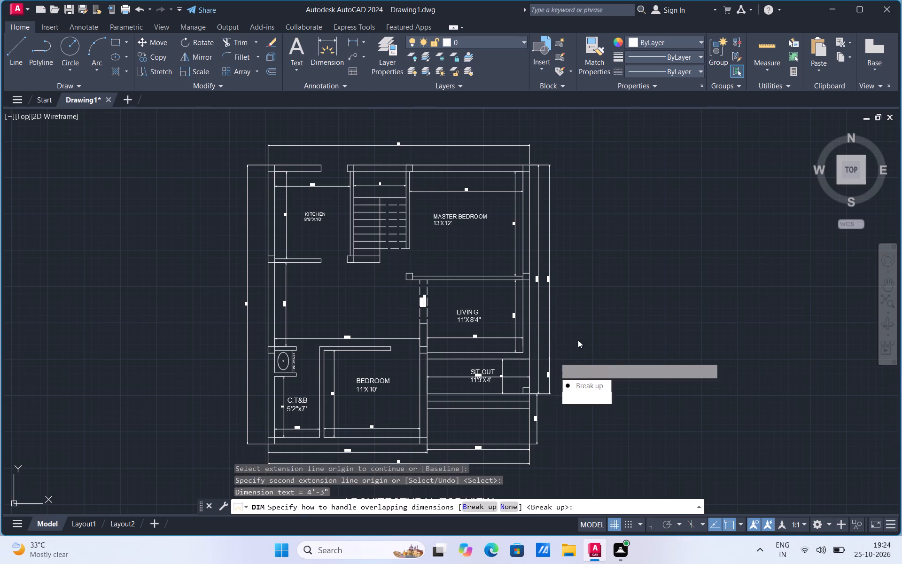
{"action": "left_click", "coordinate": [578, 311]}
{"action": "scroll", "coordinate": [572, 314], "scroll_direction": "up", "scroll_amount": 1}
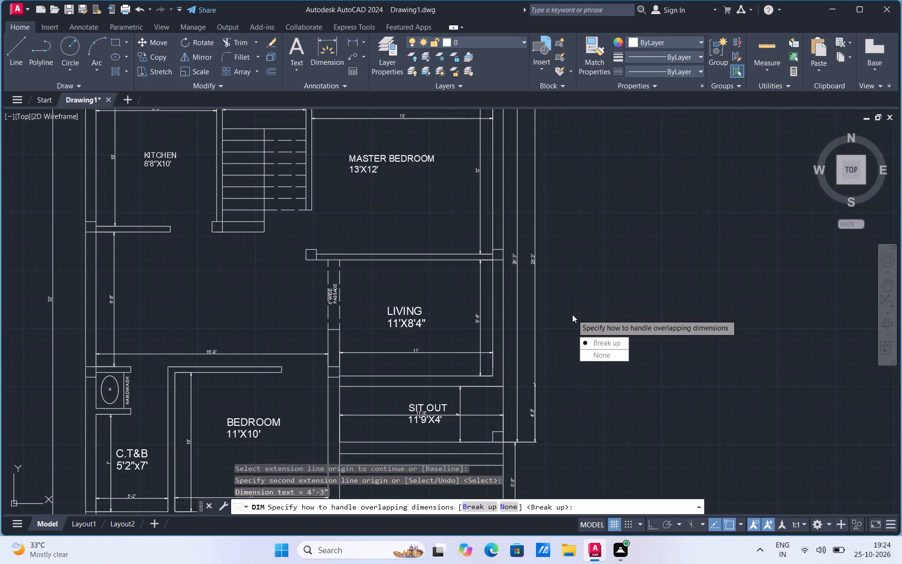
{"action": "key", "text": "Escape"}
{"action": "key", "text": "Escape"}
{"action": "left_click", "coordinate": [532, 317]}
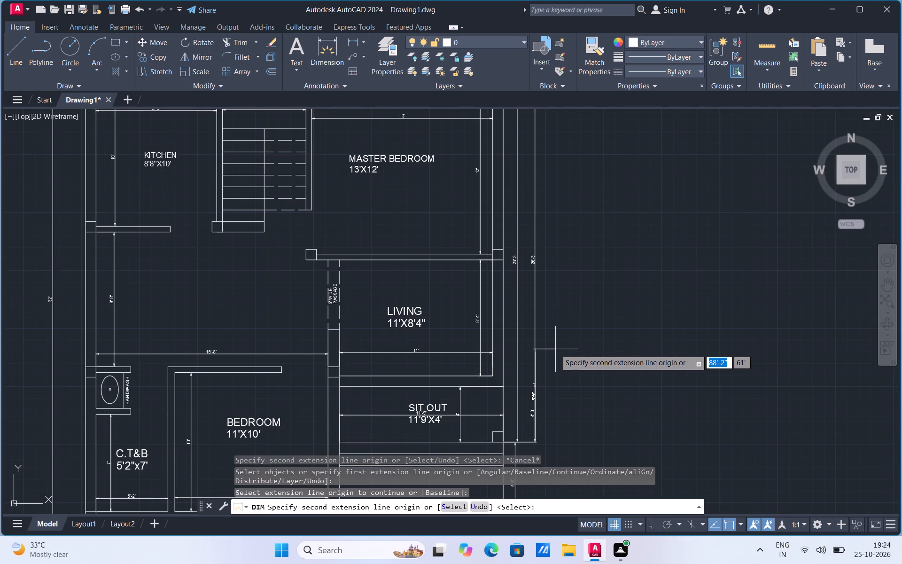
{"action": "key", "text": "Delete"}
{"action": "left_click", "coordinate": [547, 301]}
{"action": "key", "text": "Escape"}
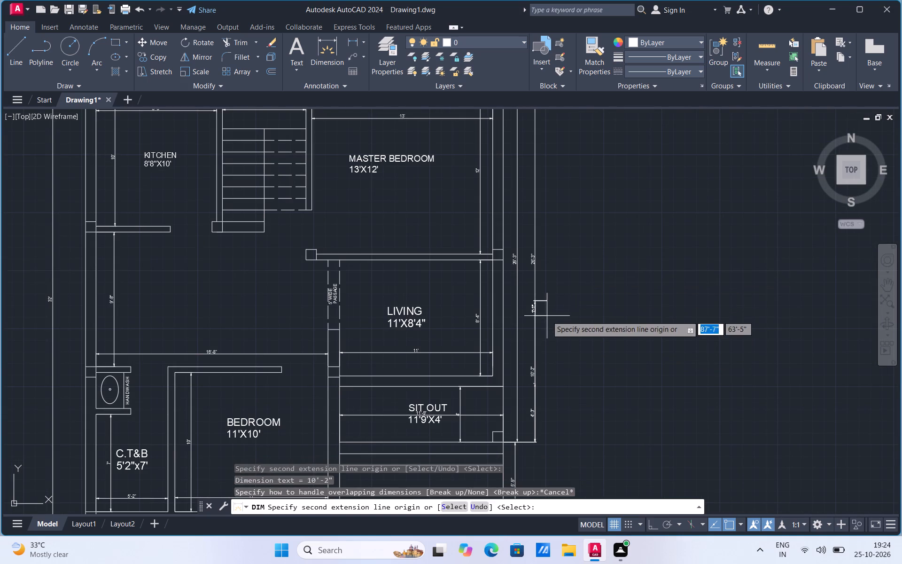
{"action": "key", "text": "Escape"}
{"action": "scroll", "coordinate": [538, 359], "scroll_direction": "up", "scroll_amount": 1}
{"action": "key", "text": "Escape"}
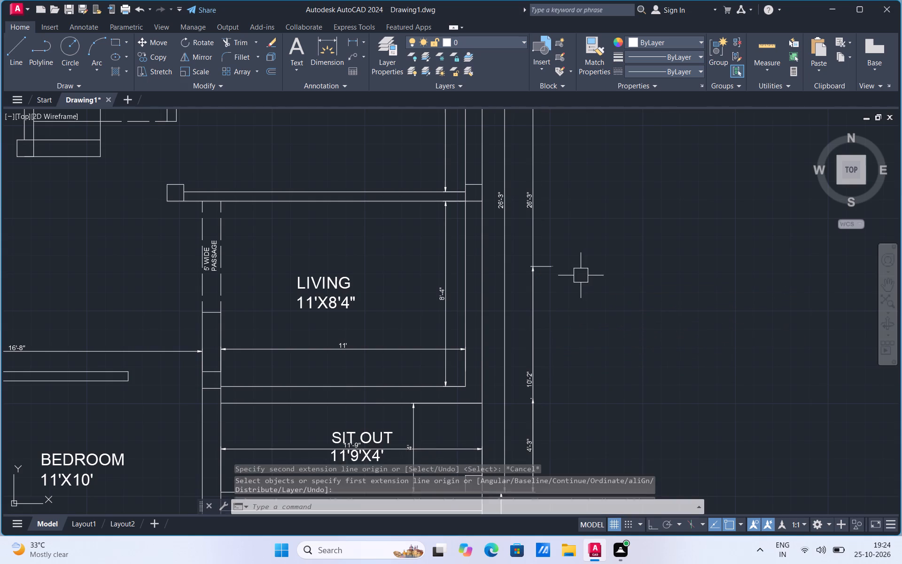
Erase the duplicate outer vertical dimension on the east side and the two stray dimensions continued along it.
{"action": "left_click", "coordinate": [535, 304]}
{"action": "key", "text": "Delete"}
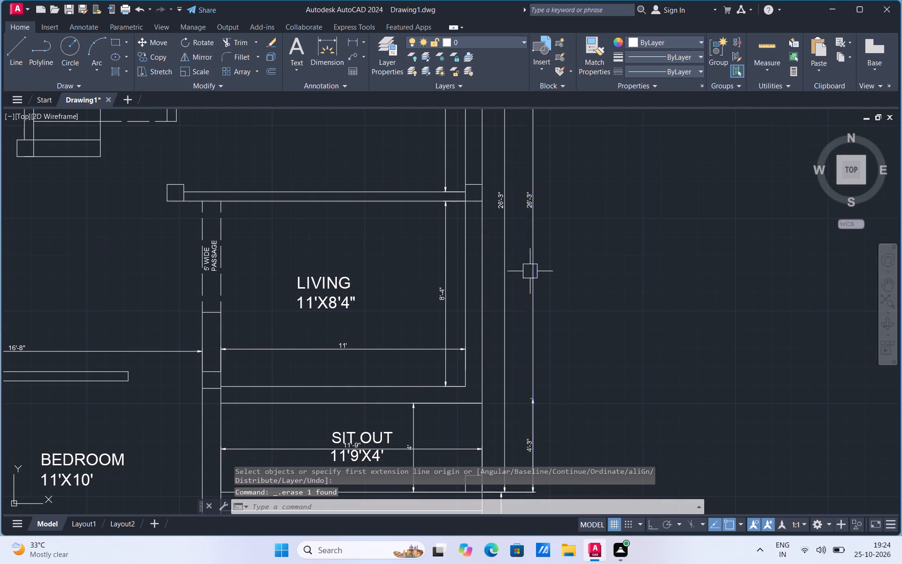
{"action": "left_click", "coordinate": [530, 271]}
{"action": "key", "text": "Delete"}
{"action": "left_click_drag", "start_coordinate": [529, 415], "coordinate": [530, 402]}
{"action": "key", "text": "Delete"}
Add an overall vertical linear dimension from the plan's northeast corner to its southeast front corner, placed outside the existing east dimensions.
{"action": "scroll", "coordinate": [529, 329], "scroll_direction": "down", "scroll_amount": 2}
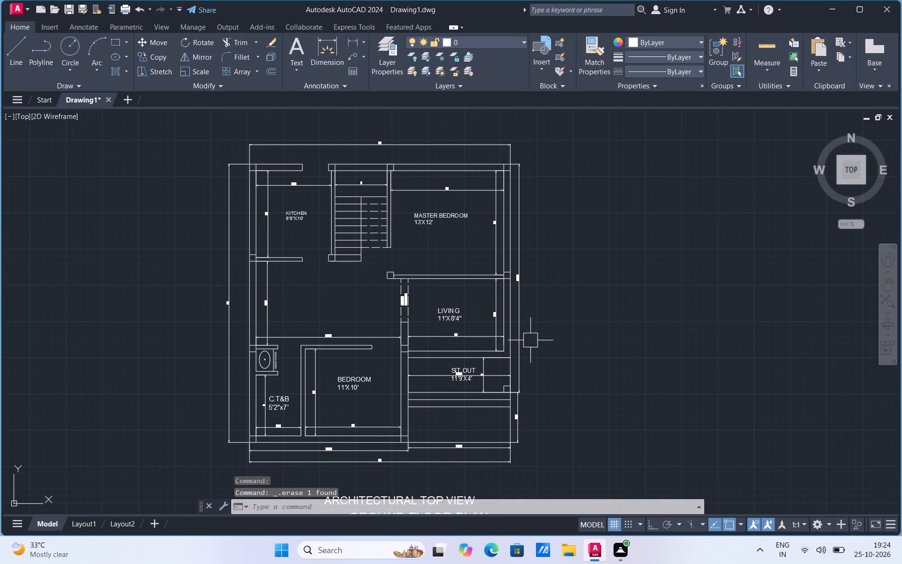
{"action": "left_click", "coordinate": [352, 41]}
{"action": "scroll", "coordinate": [516, 159], "scroll_direction": "up", "scroll_amount": 1}
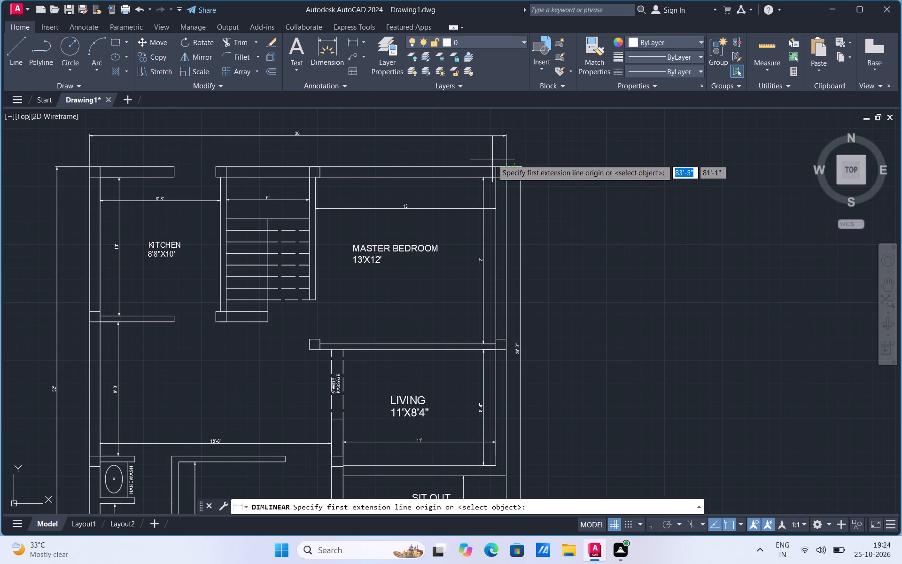
{"action": "left_click", "coordinate": [506, 164]}
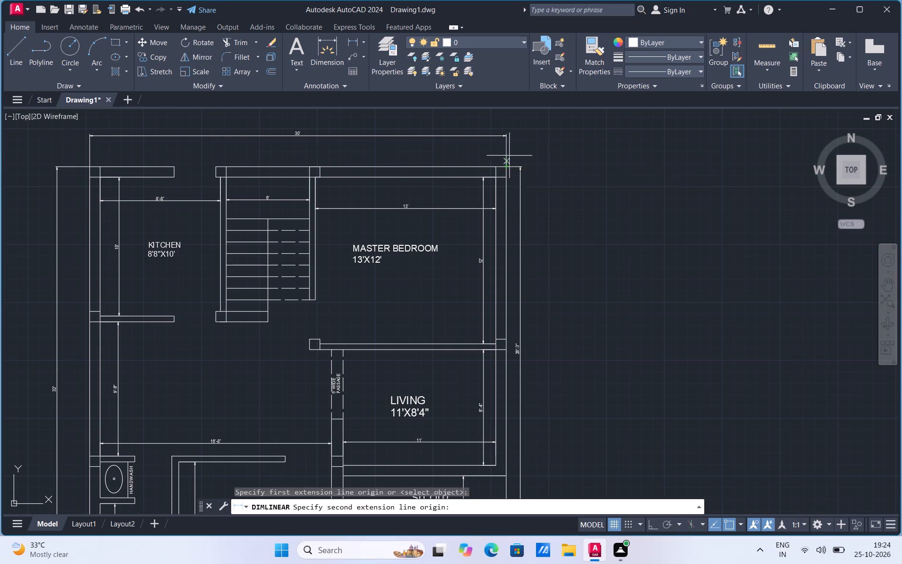
{"action": "scroll", "coordinate": [521, 145], "scroll_direction": "down", "scroll_amount": 1}
{"action": "scroll", "coordinate": [517, 386], "scroll_direction": "up", "scroll_amount": 2}
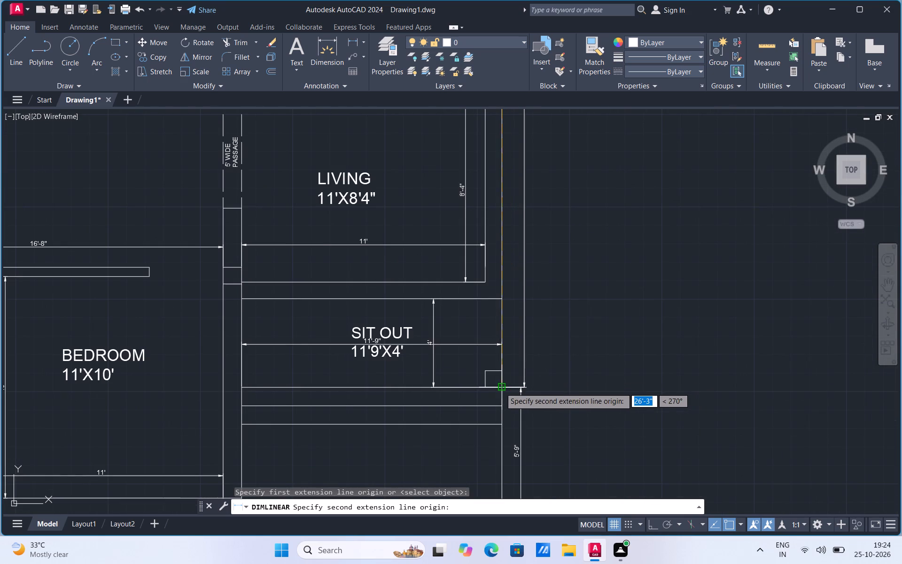
{"action": "scroll", "coordinate": [508, 365], "scroll_direction": "down", "scroll_amount": 2}
{"action": "scroll", "coordinate": [505, 410], "scroll_direction": "up", "scroll_amount": 1}
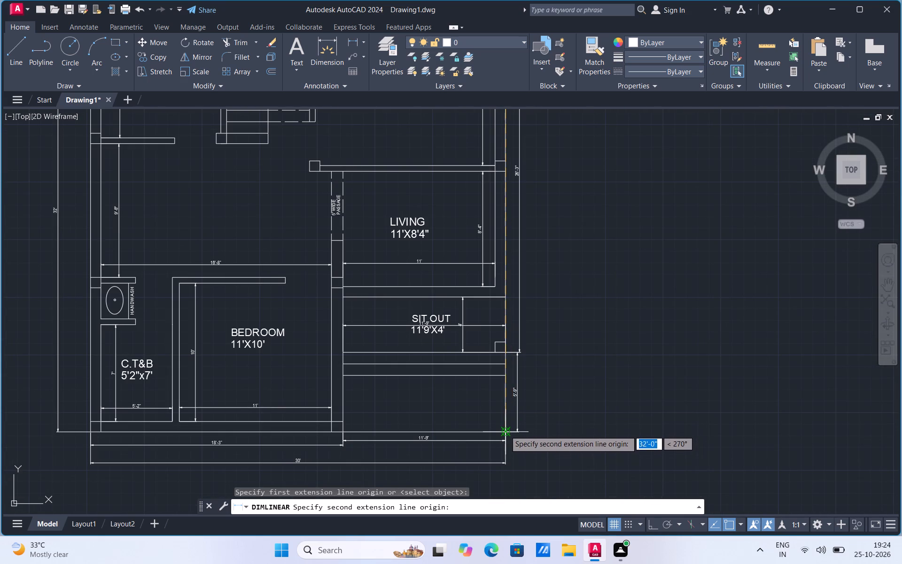
{"action": "left_click", "coordinate": [505, 430]}
{"action": "left_click", "coordinate": [541, 427]}
Erase the overall vertical dimension outside the plan's west wall.
{"action": "scroll", "coordinate": [549, 234], "scroll_direction": "up", "scroll_amount": 2}
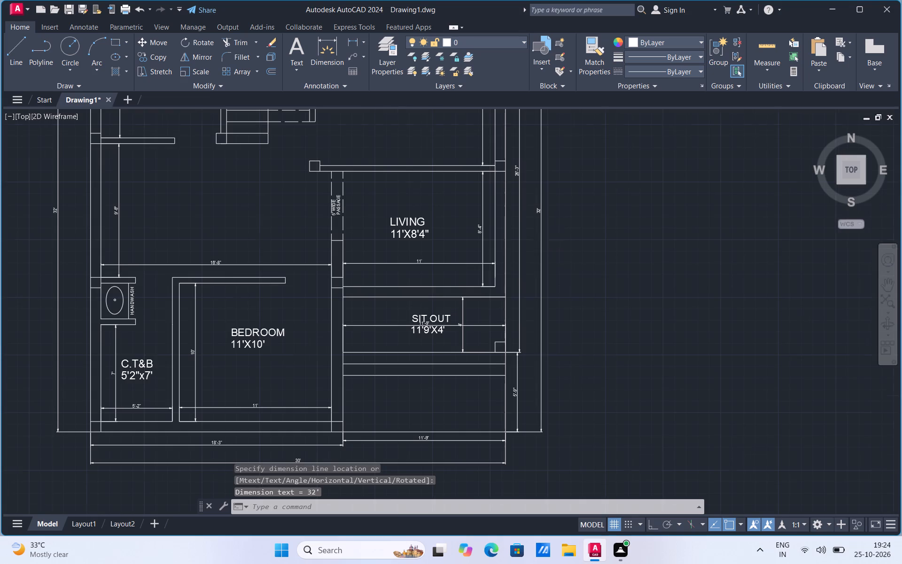
{"action": "scroll", "coordinate": [575, 404], "scroll_direction": "down", "scroll_amount": 1}
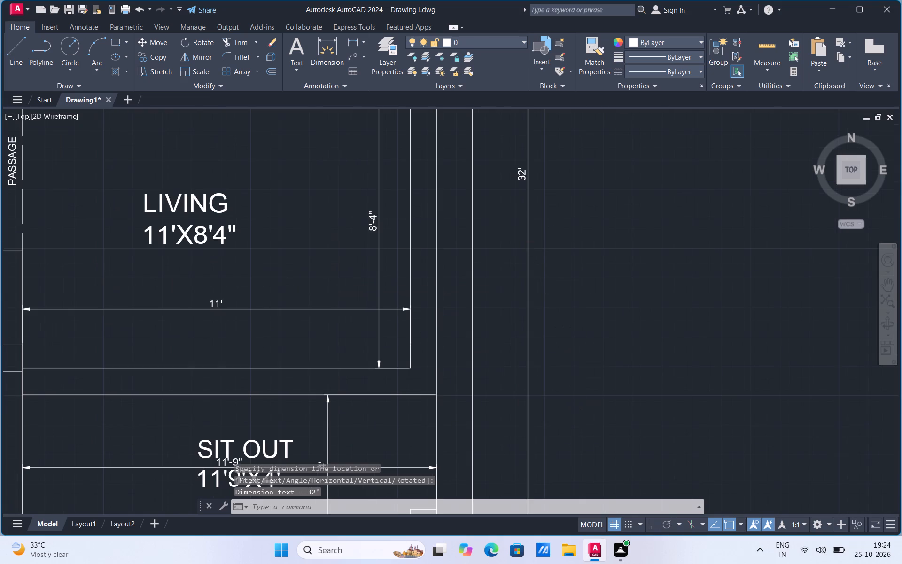
{"action": "scroll", "coordinate": [575, 404], "scroll_direction": "down", "scroll_amount": 3}
{"action": "scroll", "coordinate": [390, 378], "scroll_direction": "up", "scroll_amount": 1}
{"action": "left_click", "coordinate": [379, 361]}
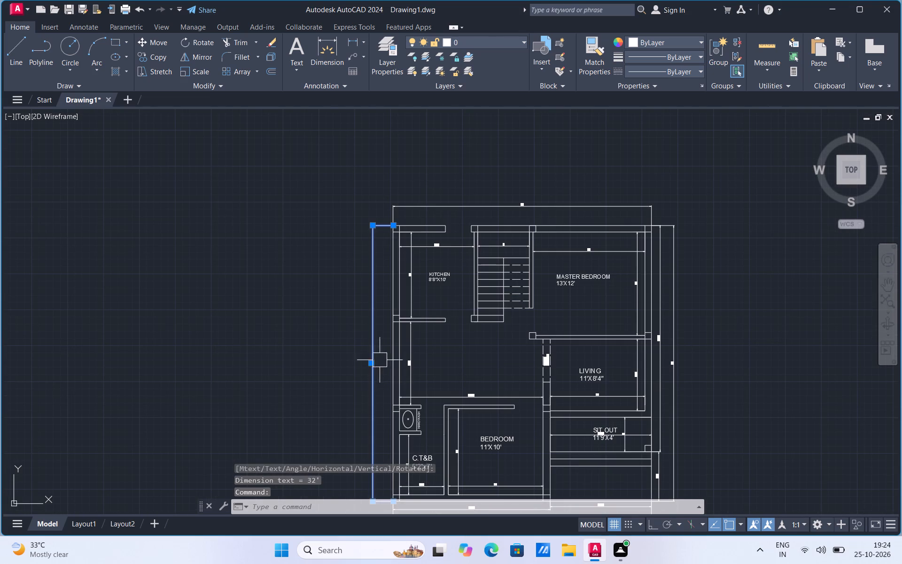
{"action": "key", "text": "Delete"}
Add an overall vertical linear dimension from the kitchen's outer rear corner to the C.T&B's outer front corner, close outside the west wall.
{"action": "left_click", "coordinate": [352, 41]}
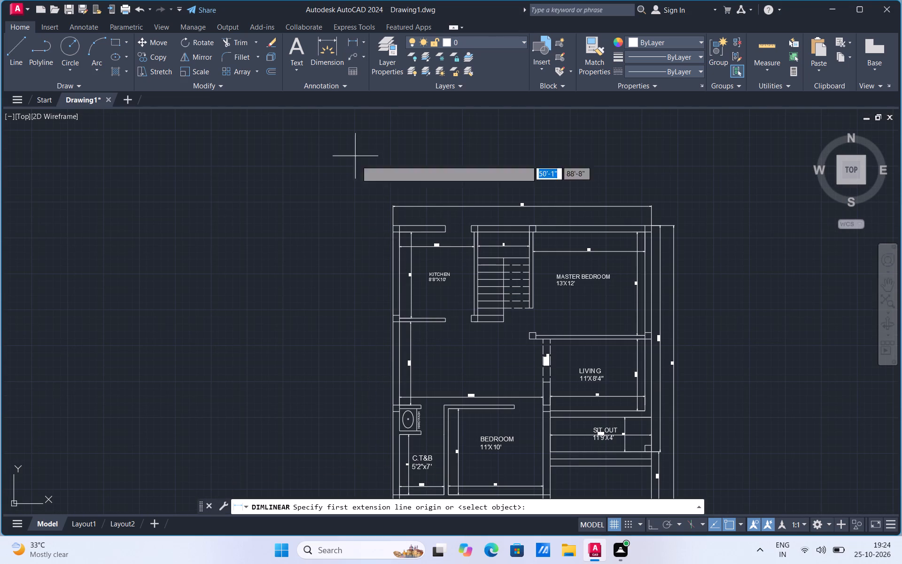
{"action": "scroll", "coordinate": [361, 207], "scroll_direction": "up", "scroll_amount": 3}
{"action": "left_click", "coordinate": [486, 282]}
{"action": "scroll", "coordinate": [479, 227], "scroll_direction": "down", "scroll_amount": 3}
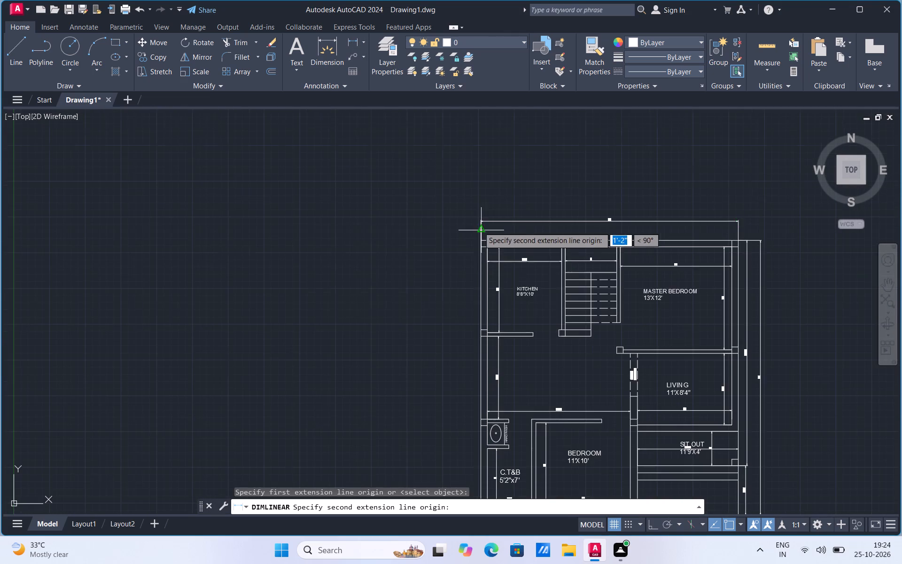
{"action": "scroll", "coordinate": [466, 266], "scroll_direction": "down", "scroll_amount": 2}
{"action": "scroll", "coordinate": [457, 356], "scroll_direction": "up", "scroll_amount": 2}
{"action": "scroll", "coordinate": [492, 379], "scroll_direction": "up", "scroll_amount": 2}
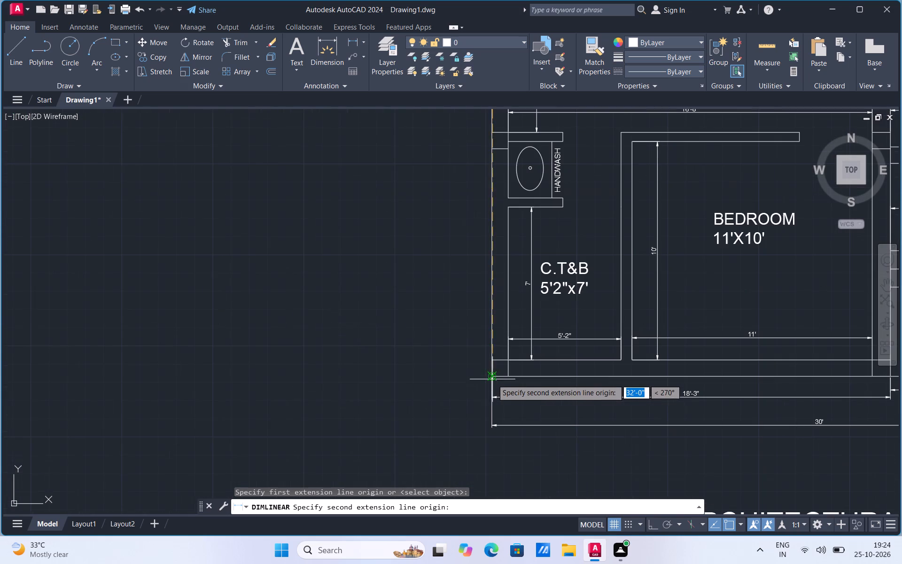
{"action": "left_click", "coordinate": [493, 377]}
{"action": "left_click", "coordinate": [471, 376]}
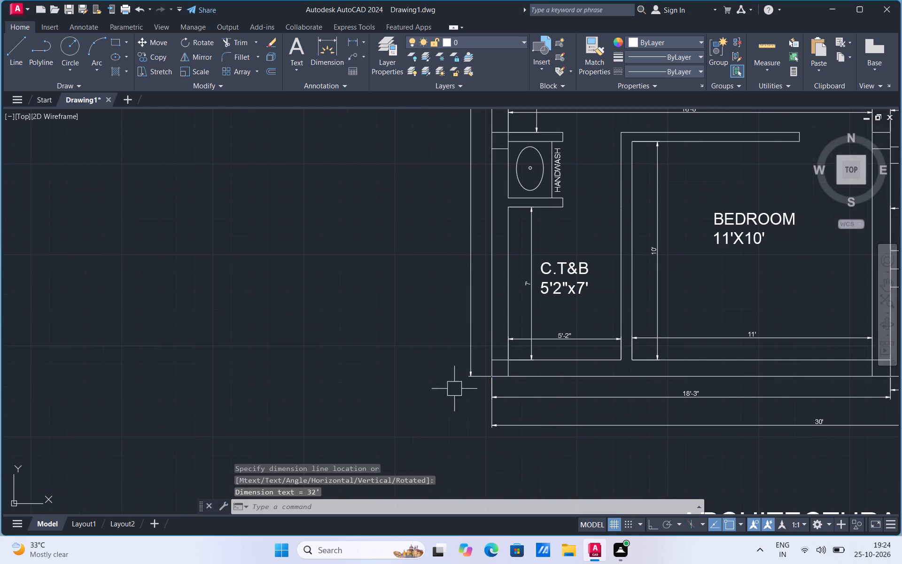
Erase the overall horizontal dimension above the plan's rear wall.
{"action": "scroll", "coordinate": [386, 414], "scroll_direction": "down", "scroll_amount": 2}
{"action": "scroll", "coordinate": [397, 334], "scroll_direction": "down", "scroll_amount": 1}
{"action": "scroll", "coordinate": [483, 196], "scroll_direction": "up", "scroll_amount": 1}
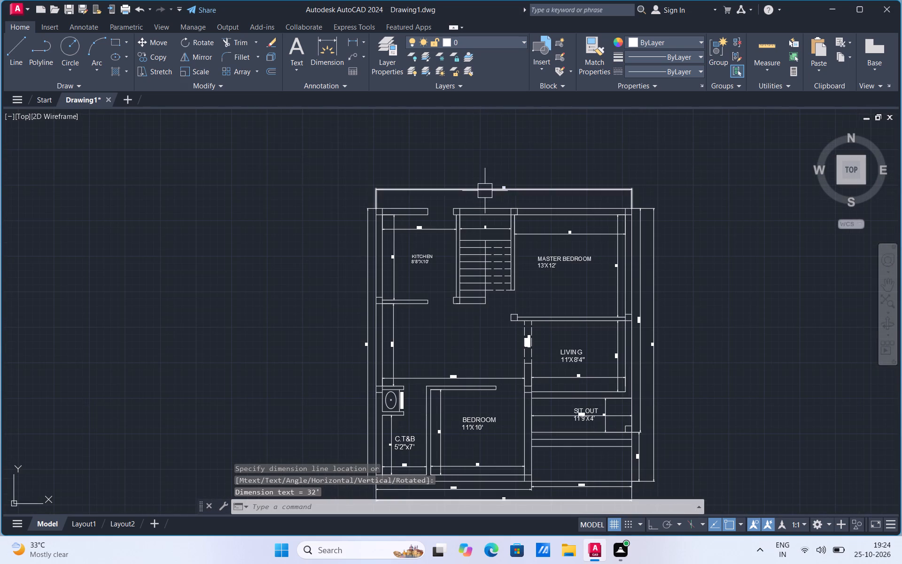
{"action": "left_click", "coordinate": [485, 190]}
{"action": "key", "text": "Delete"}
Add an overall horizontal linear dimension from the kitchen's outer rear corner to the master bedroom's outer rear corner, placed above the rear wall.
{"action": "scroll", "coordinate": [504, 155], "scroll_direction": "up", "scroll_amount": 1}
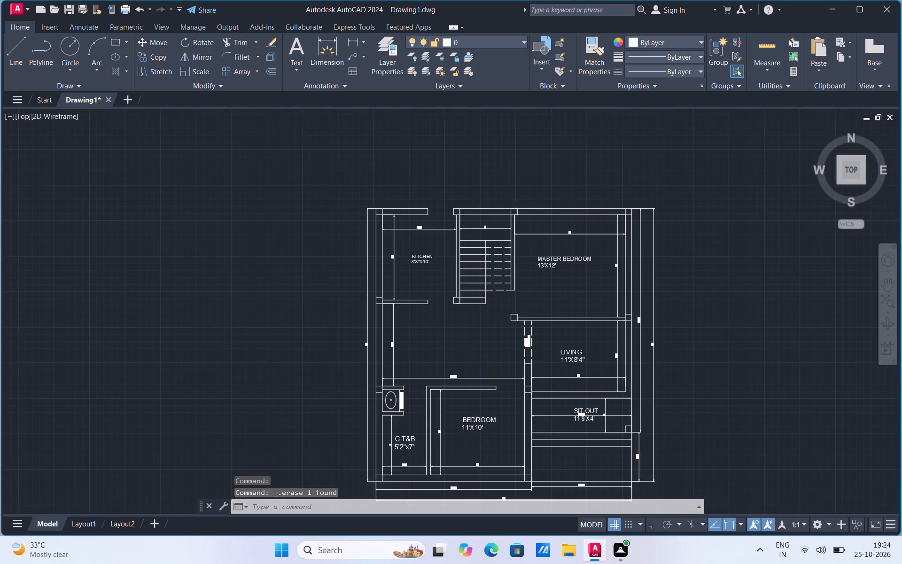
{"action": "scroll", "coordinate": [504, 155], "scroll_direction": "up", "scroll_amount": 1}
{"action": "left_click", "coordinate": [358, 40]}
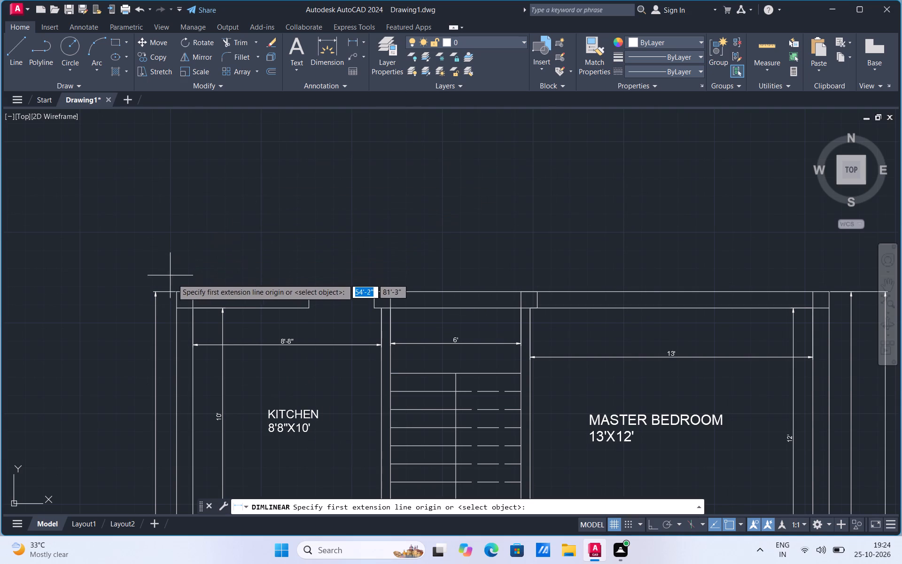
{"action": "left_click", "coordinate": [179, 291]}
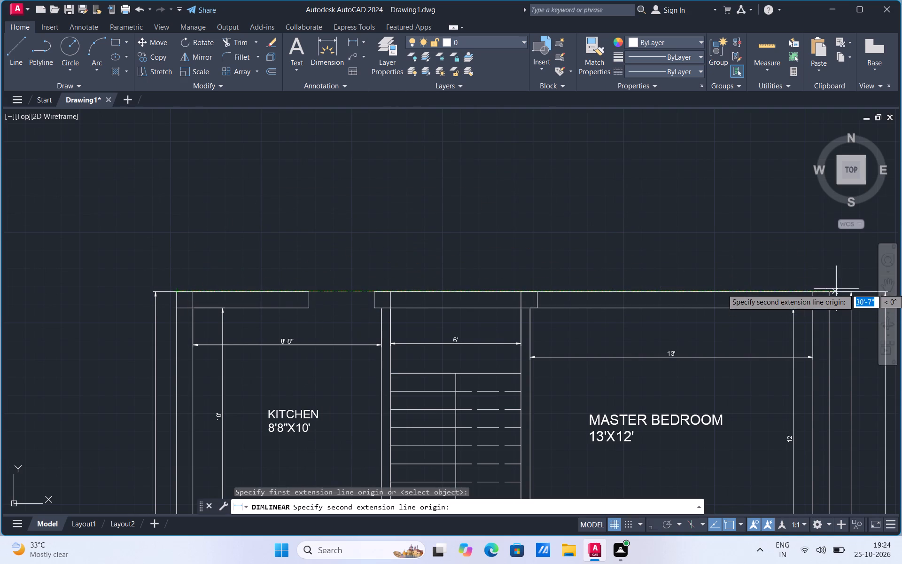
{"action": "scroll", "coordinate": [447, 268], "scroll_direction": "down", "scroll_amount": 1}
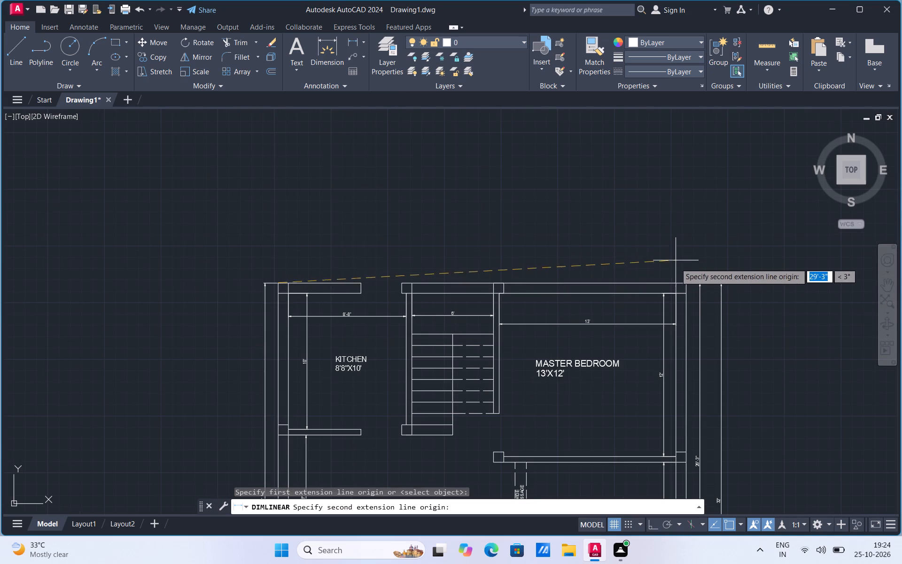
{"action": "left_click", "coordinate": [686, 284]}
{"action": "left_click", "coordinate": [688, 253]}
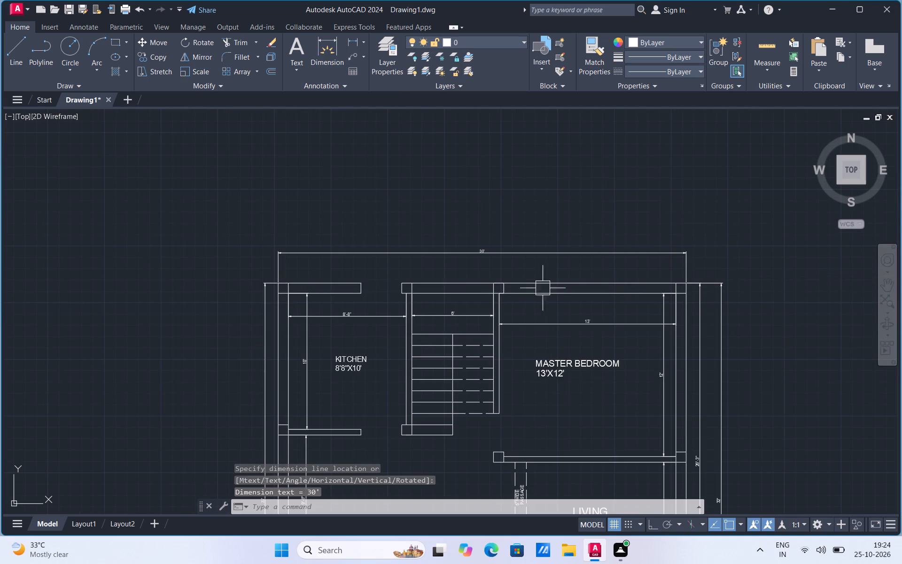
With Ortho on, draw a 3'4" horizontal base line in the open hall and a 3' line upward from its east end.
{"action": "scroll", "coordinate": [438, 160], "scroll_direction": "down", "scroll_amount": 3}
{"action": "scroll", "coordinate": [450, 214], "scroll_direction": "up", "scroll_amount": 3}
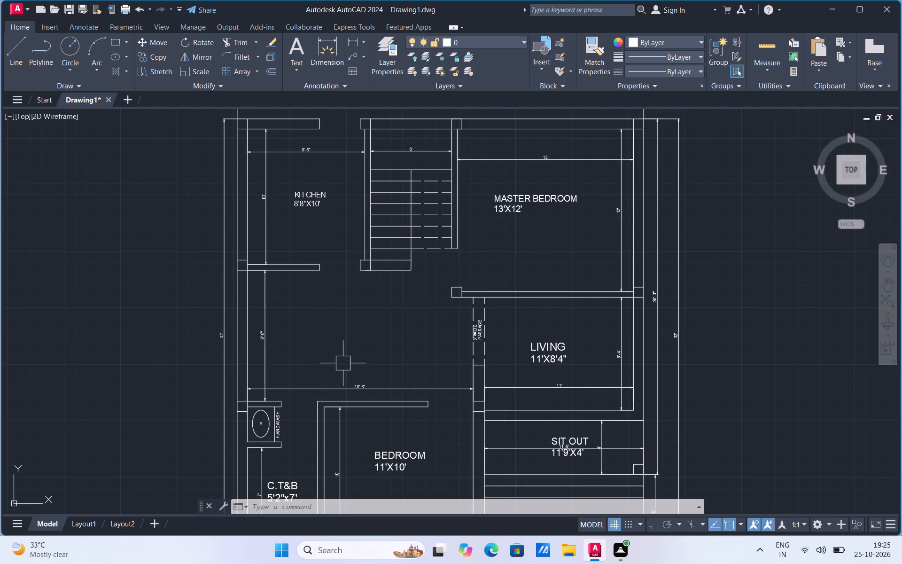
{"action": "scroll", "coordinate": [452, 405], "scroll_direction": "up", "scroll_amount": 2}
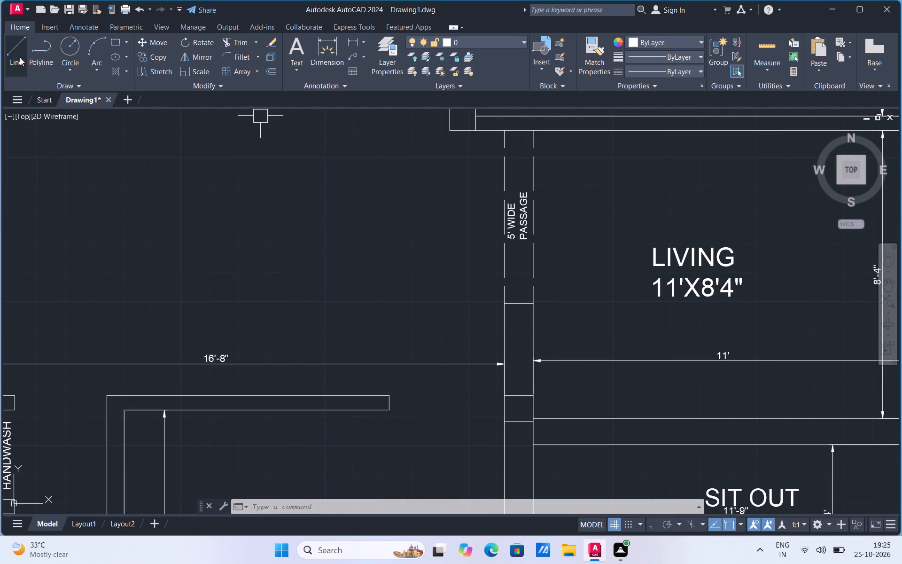
{"action": "left_click", "coordinate": [18, 59]}
{"action": "left_click", "coordinate": [251, 284]}
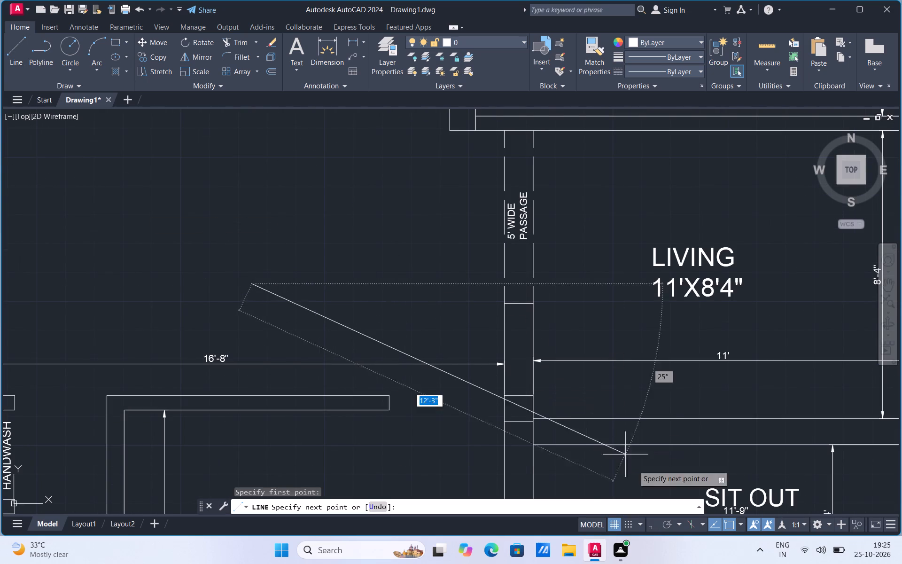
{"action": "left_click", "coordinate": [657, 525]}
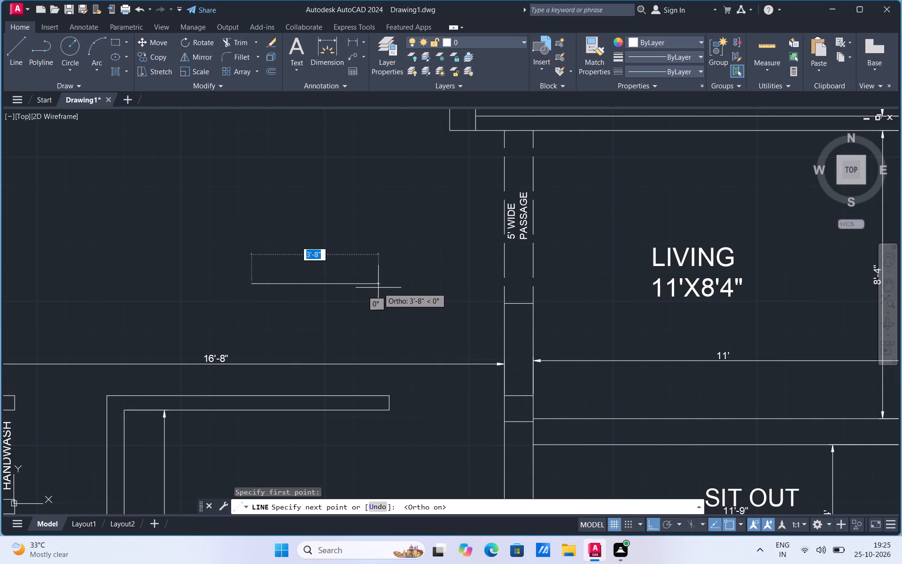
{"action": "type", "text": "3'2\""}
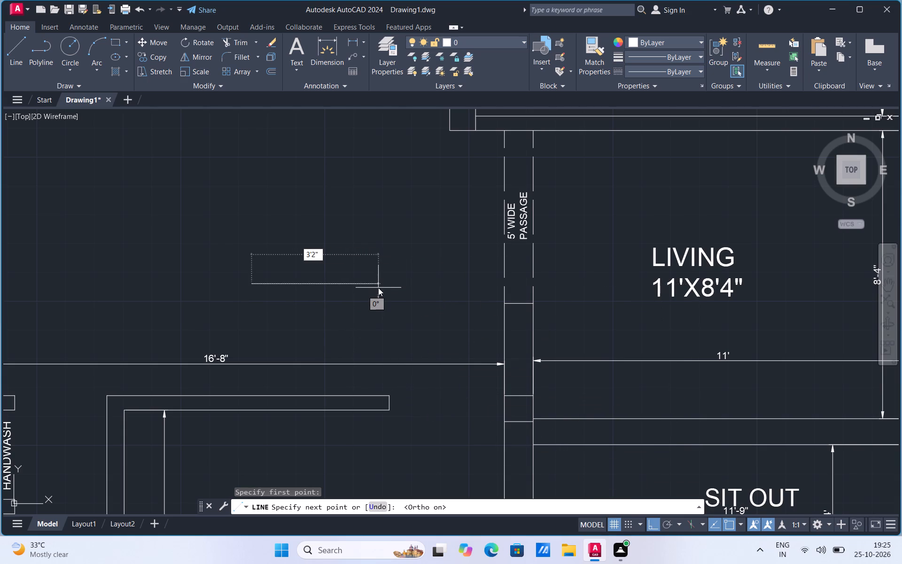
{"action": "key", "text": "BackSpace"}
{"action": "key", "text": "BackSpace"}
{"action": "type", "text": "4\""}
{"action": "key", "text": "Return"}
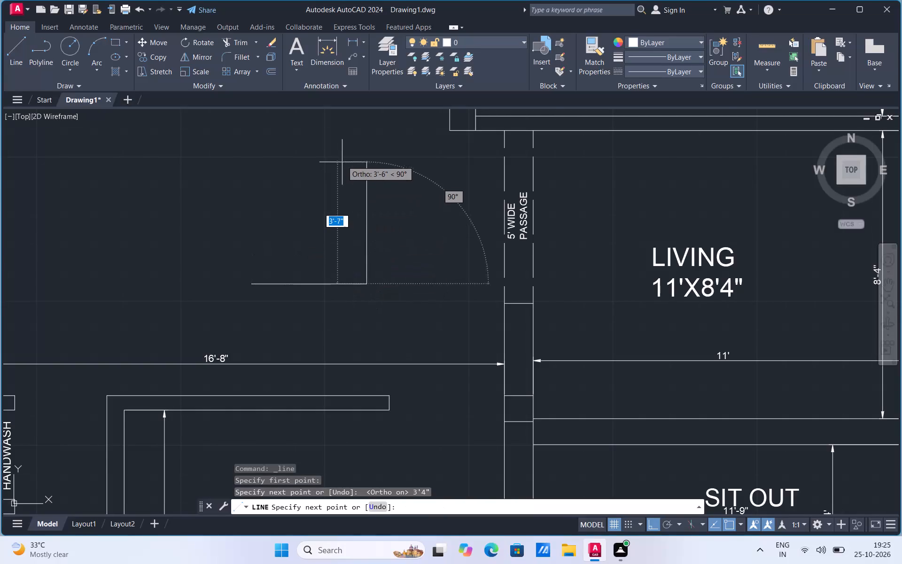
{"action": "type", "text": "3'"}
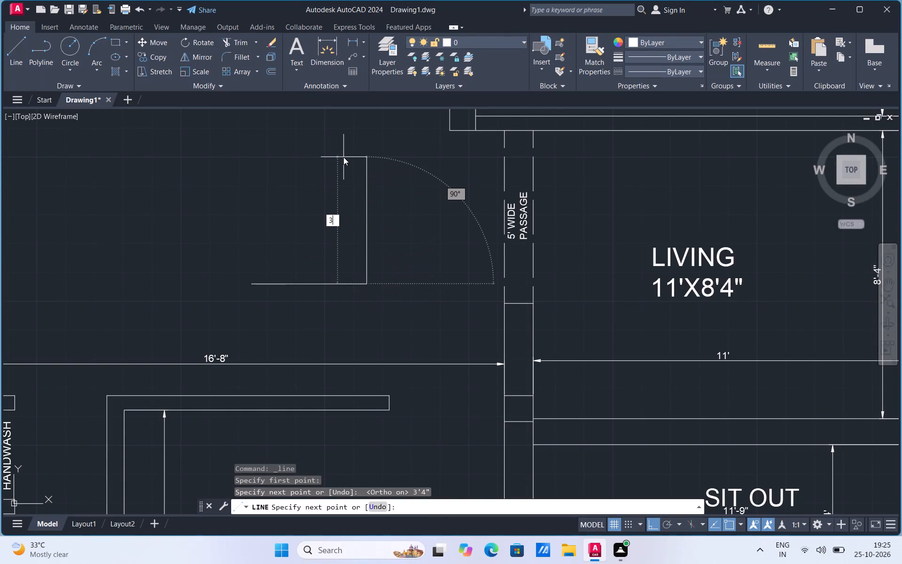
{"action": "key", "text": "Return"}
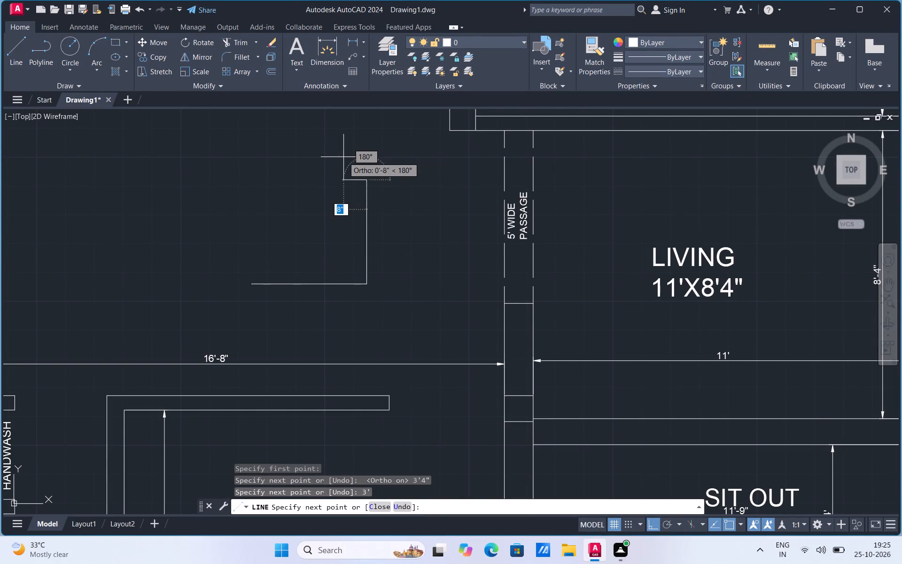
{"action": "key", "text": "Escape"}
Move the 3' vertical line 2" inward along the base line.
{"action": "scroll", "coordinate": [363, 266], "scroll_direction": "up", "scroll_amount": 2}
{"action": "left_click", "coordinate": [370, 261]}
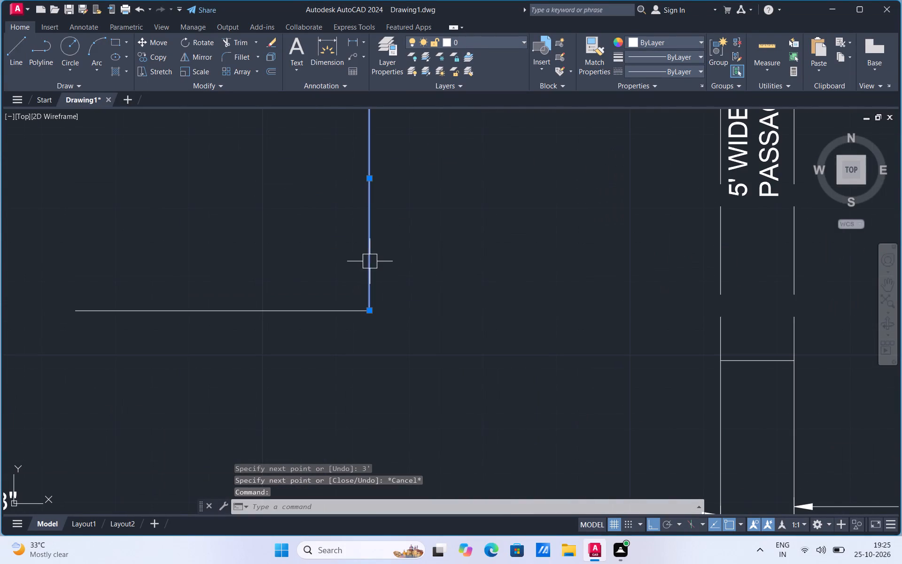
{"action": "right_click", "coordinate": [370, 261]}
{"action": "left_click", "coordinate": [413, 334]}
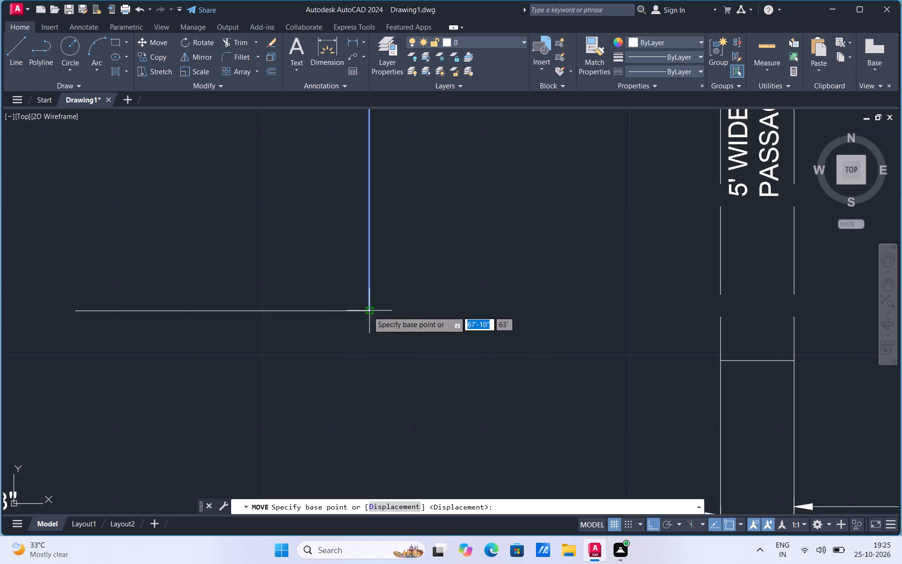
{"action": "left_click", "coordinate": [367, 311]}
{"action": "key", "text": "2"}
{"action": "key", "text": "Return"}
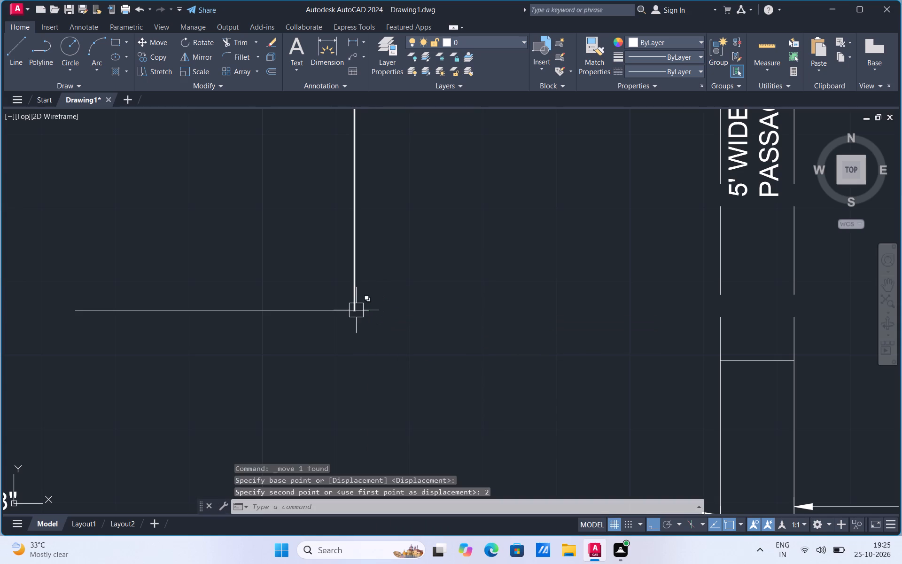
Draw a Start, End, Direction arc from 2" inside the base line's west end to the vertical line's upper end, starting vertically.
{"action": "scroll", "coordinate": [422, 378], "scroll_direction": "down", "scroll_amount": 2}
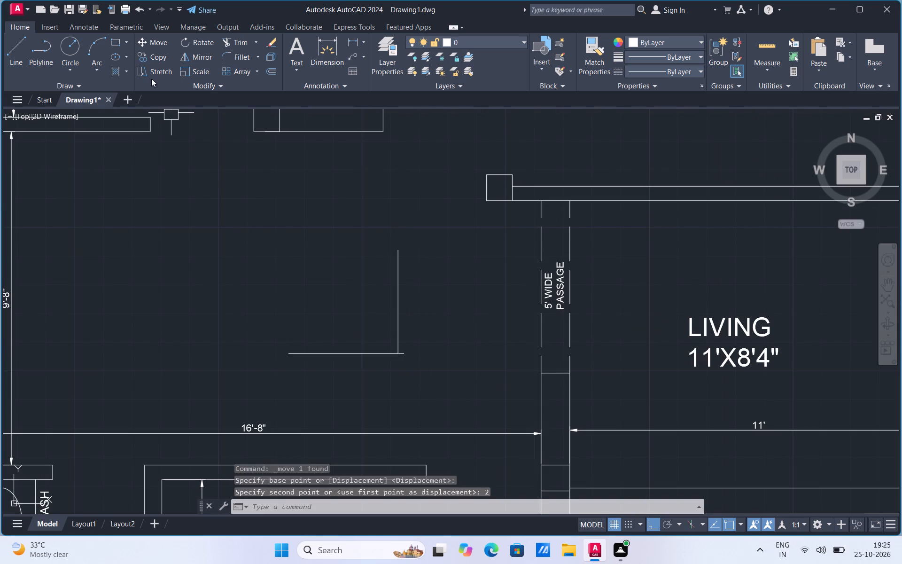
{"action": "left_click", "coordinate": [96, 72]}
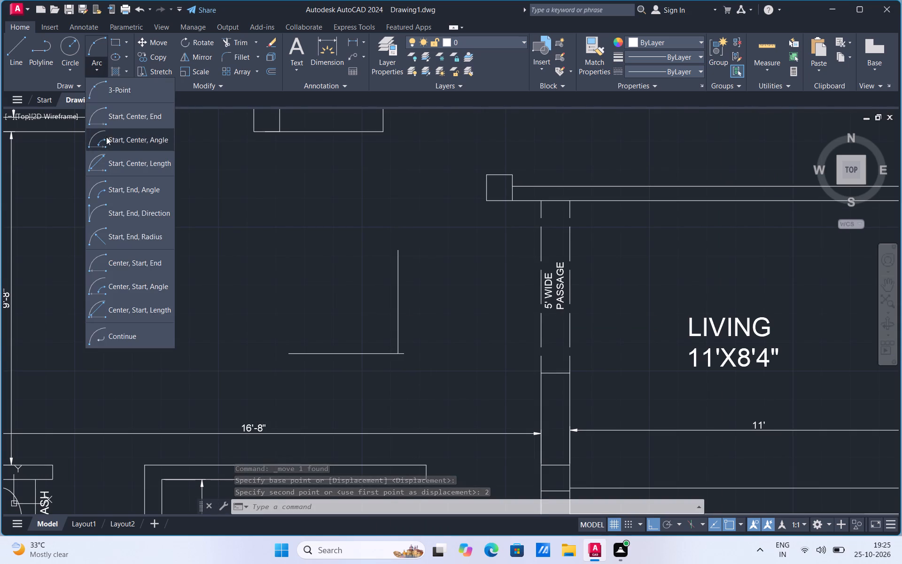
{"action": "left_click", "coordinate": [111, 209]}
{"action": "scroll", "coordinate": [257, 337], "scroll_direction": "up", "scroll_amount": 2}
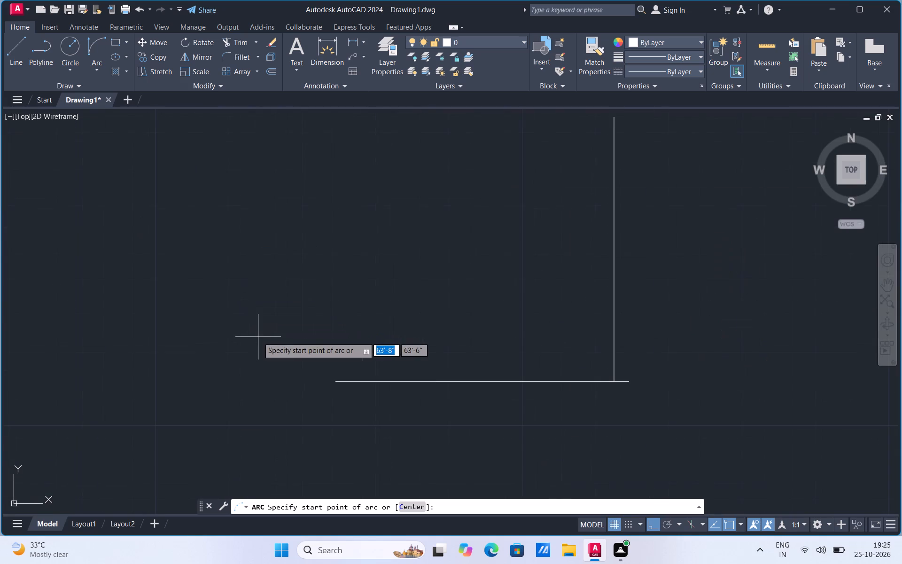
{"action": "left_click", "coordinate": [351, 383]}
{"action": "scroll", "coordinate": [347, 388], "scroll_direction": "down", "scroll_amount": 1}
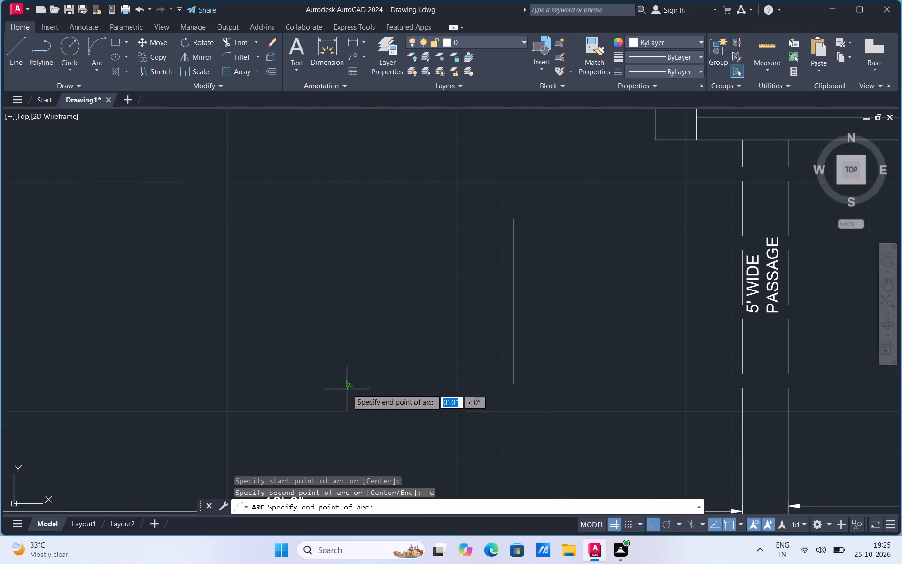
{"action": "left_click", "coordinate": [514, 219]}
{"action": "left_click", "coordinate": [444, 215]}
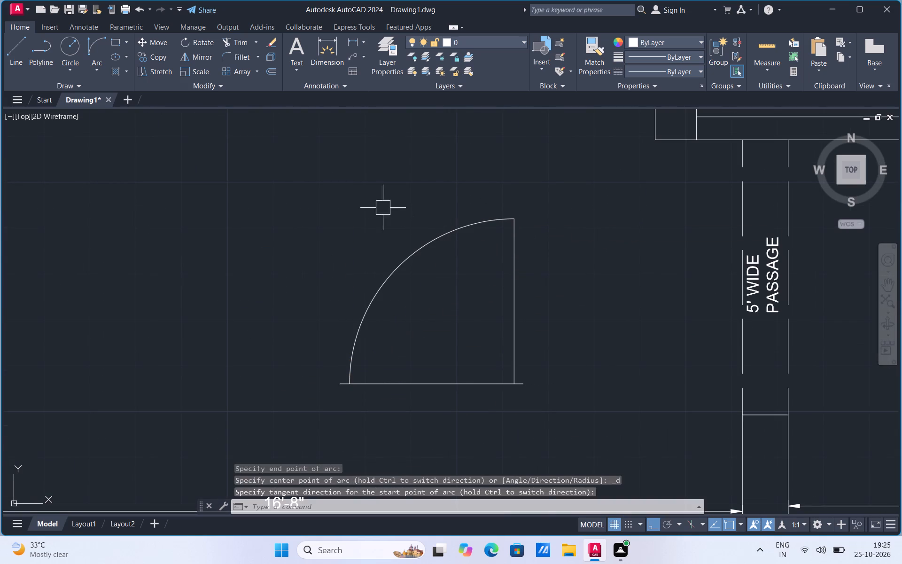
Trim the base line between the arc and the door leaf, keeping the two short jamb stubs.
{"action": "left_click", "coordinate": [244, 45]}
{"action": "left_click", "coordinate": [429, 381]}
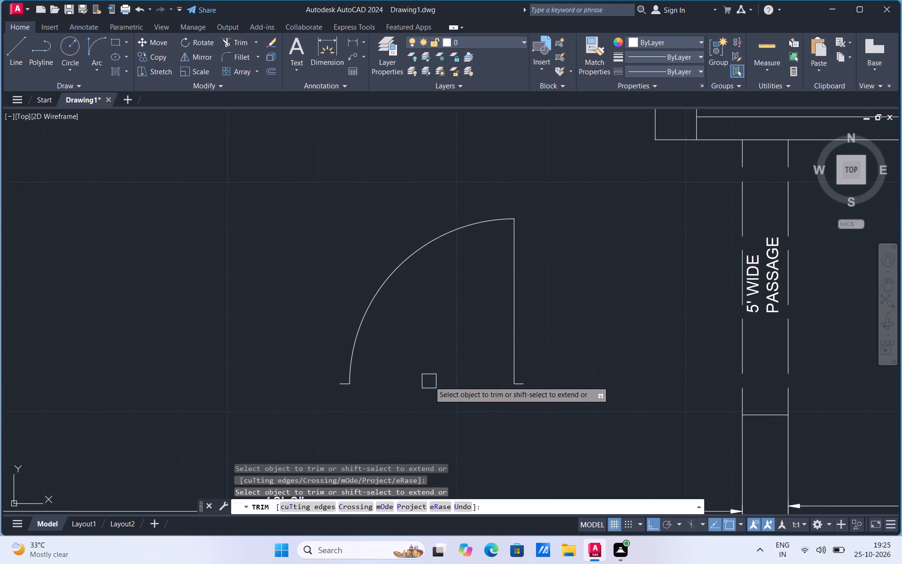
{"action": "scroll", "coordinate": [408, 383], "scroll_direction": "down", "scroll_amount": 2}
{"action": "key", "text": "Escape"}
Group the door leaf, swing arc and two jamb stubs into one door symbol.
{"action": "left_click", "coordinate": [359, 400]}
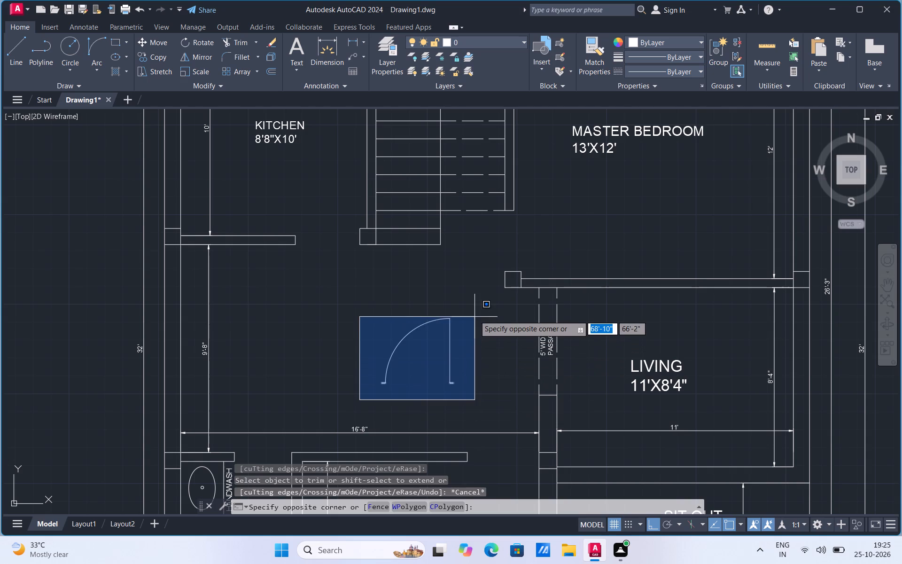
{"action": "left_click", "coordinate": [474, 305]}
{"action": "right_click", "coordinate": [474, 305]}
{"action": "left_click", "coordinate": [512, 181]}
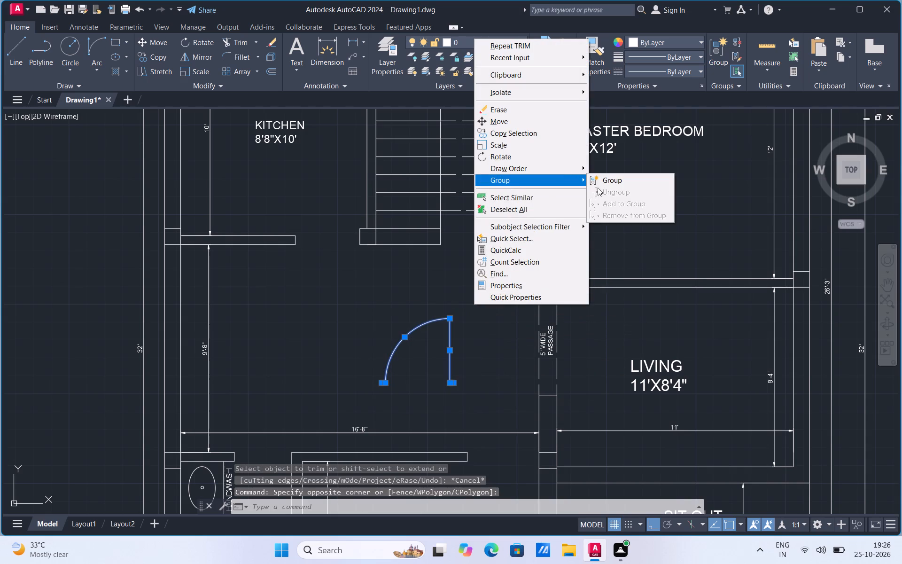
{"action": "left_click", "coordinate": [607, 180]}
Mirror the door group about a horizontal line through its jamb stubs, erasing the source, so it swings downward.
{"action": "left_click", "coordinate": [449, 346]}
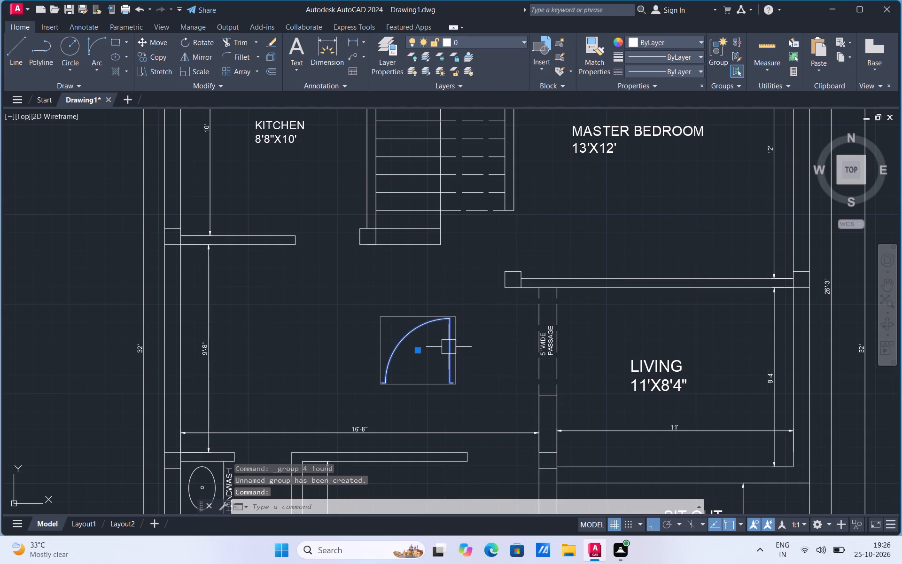
{"action": "type", "text": "MI"}
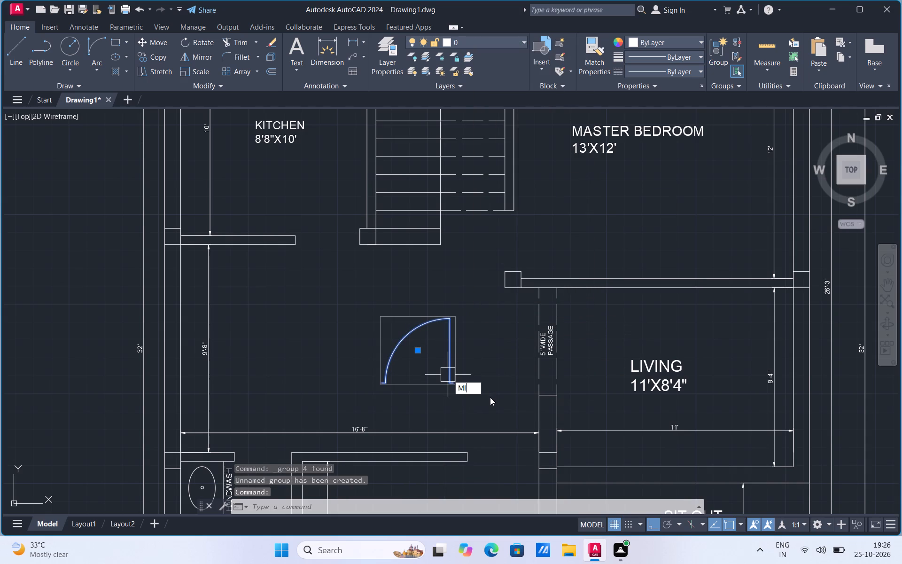
{"action": "left_click", "coordinate": [490, 397]}
{"action": "left_click", "coordinate": [454, 383]}
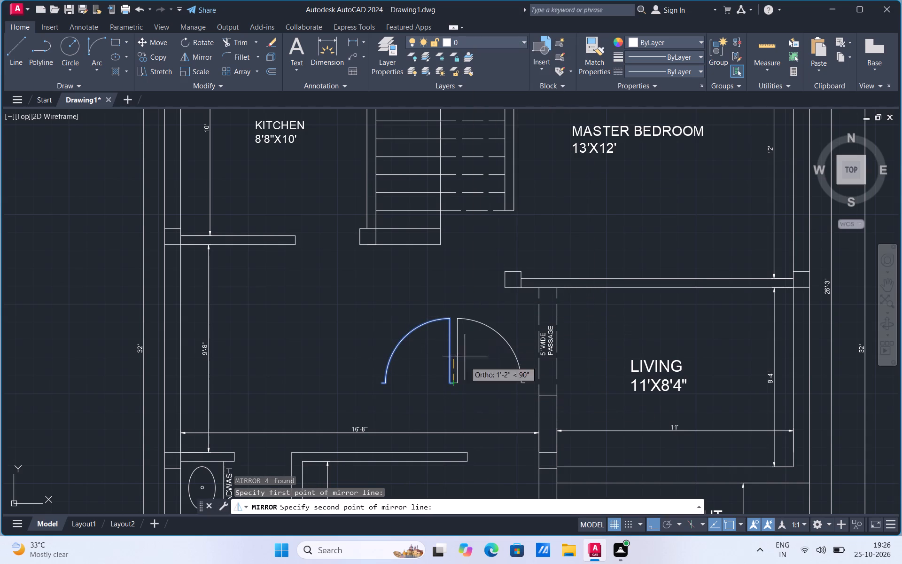
{"action": "left_click", "coordinate": [404, 389]}
{"action": "left_click_drag", "start_coordinate": [416, 413], "coordinate": [404, 389]}
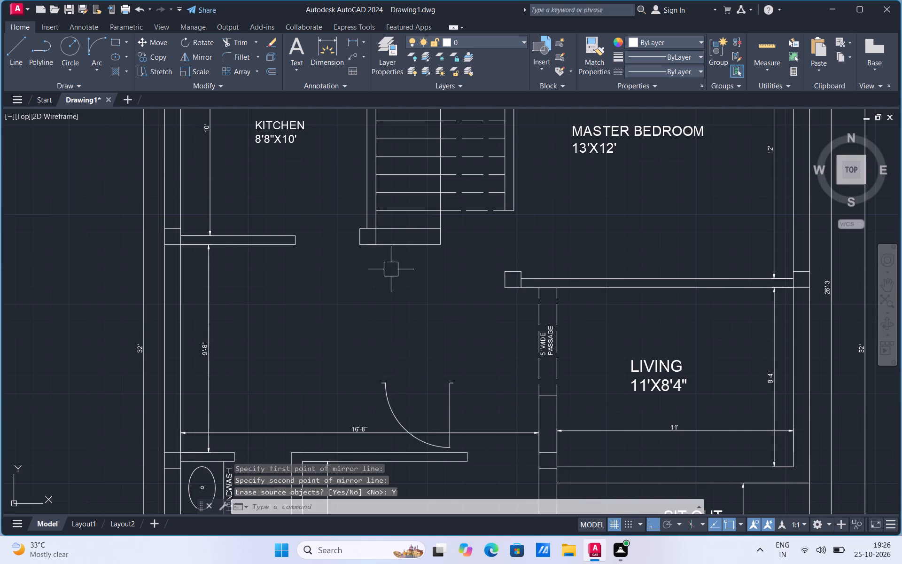
Move the door group by its east stub's outer end into the bedroom's wall opening, against the east wall face.
{"action": "scroll", "coordinate": [390, 267], "scroll_direction": "down", "scroll_amount": 2}
{"action": "scroll", "coordinate": [415, 340], "scroll_direction": "up", "scroll_amount": 1}
{"action": "left_click", "coordinate": [415, 307]}
{"action": "right_click", "coordinate": [415, 307]}
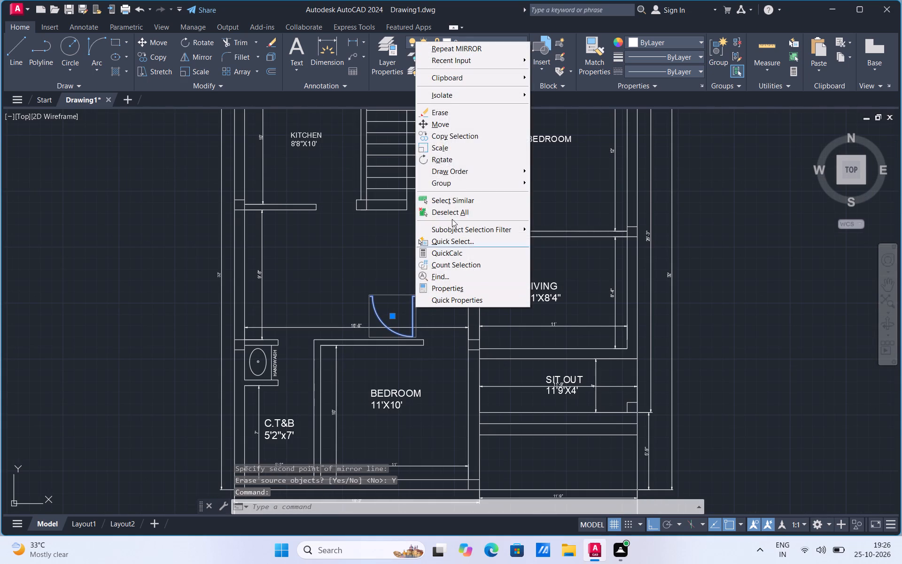
{"action": "left_click", "coordinate": [457, 125]}
{"action": "scroll", "coordinate": [451, 303], "scroll_direction": "up", "scroll_amount": 2}
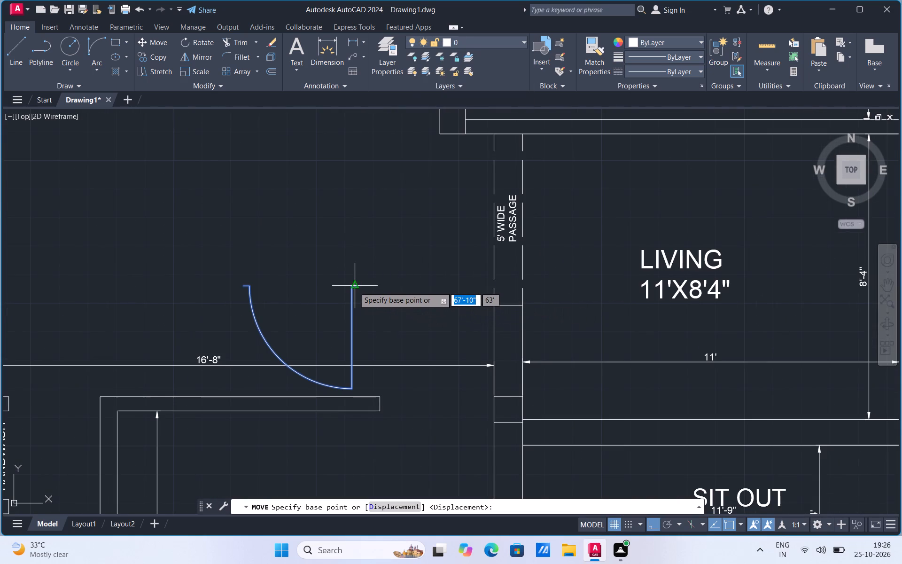
{"action": "left_click", "coordinate": [359, 287]}
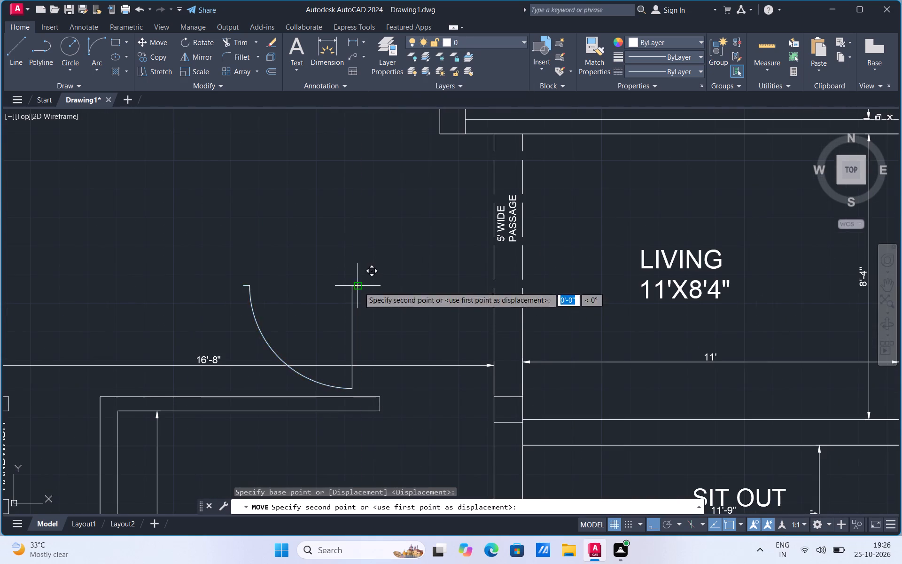
{"action": "left_click", "coordinate": [493, 407]}
Move the bedroom door up so its west stub meets the midpoint of the bedroom wall's end.
{"action": "scroll", "coordinate": [412, 419], "scroll_direction": "up", "scroll_amount": 2}
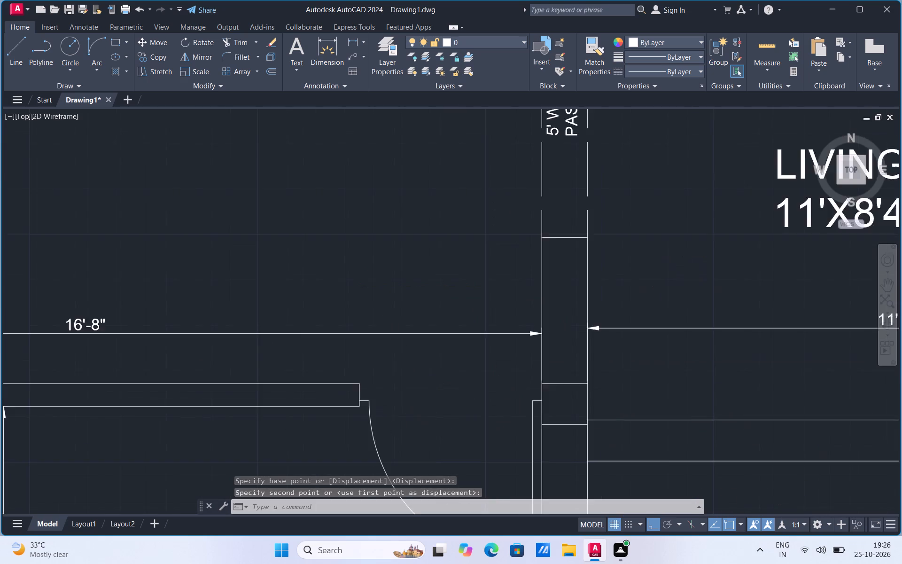
{"action": "left_click", "coordinate": [352, 425]}
{"action": "right_click", "coordinate": [352, 425]}
{"action": "left_click", "coordinate": [385, 245]}
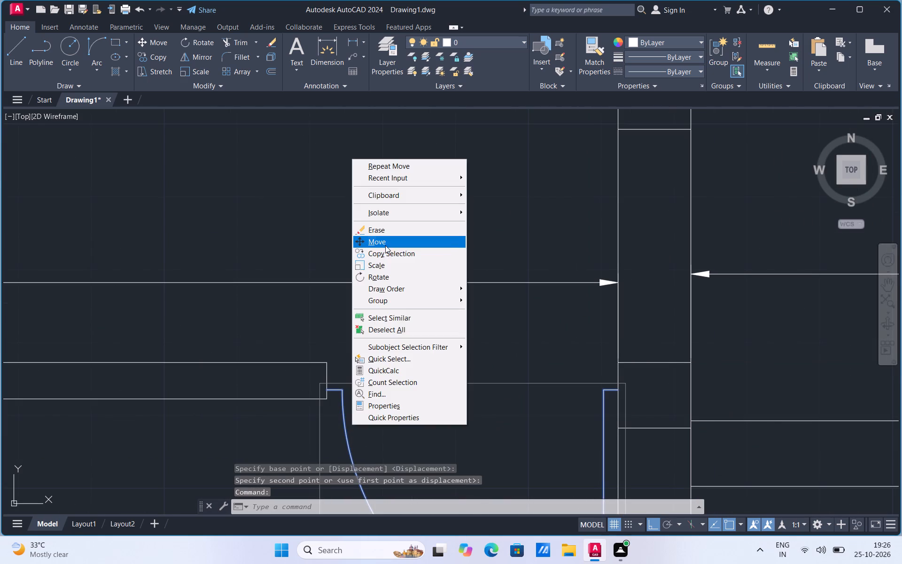
{"action": "scroll", "coordinate": [308, 402], "scroll_direction": "up", "scroll_amount": 1}
{"action": "left_click", "coordinate": [335, 384]}
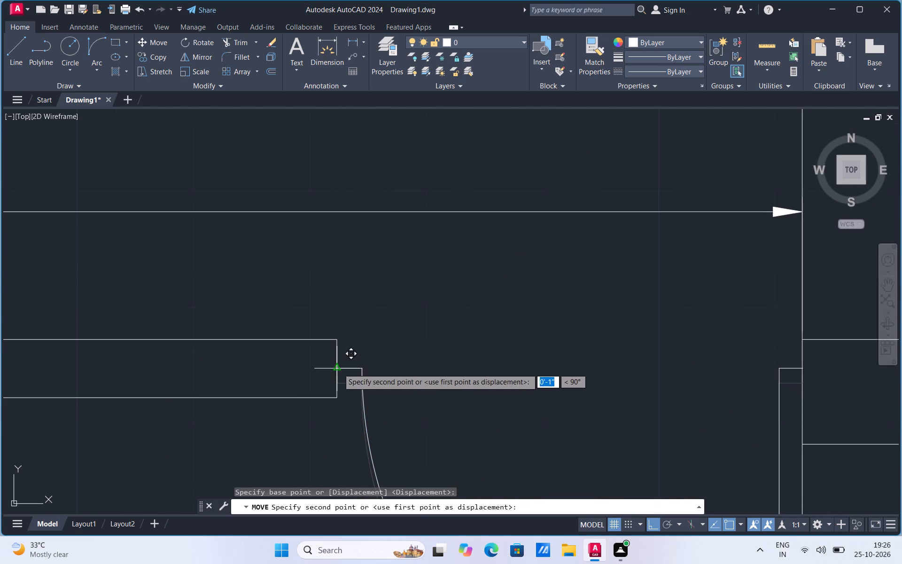
{"action": "left_click", "coordinate": [338, 366]}
Add a horizontal linear dimension from the wall end below the handwash to the bedroom's west wall face.
{"action": "scroll", "coordinate": [412, 339], "scroll_direction": "down", "scroll_amount": 3}
{"action": "scroll", "coordinate": [431, 406], "scroll_direction": "down", "scroll_amount": 2}
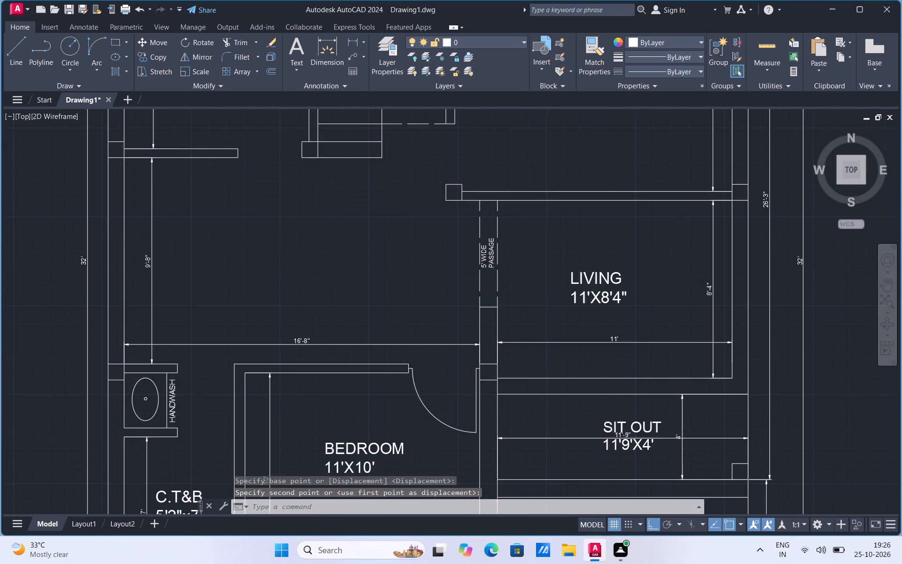
{"action": "scroll", "coordinate": [233, 427], "scroll_direction": "up", "scroll_amount": 1}
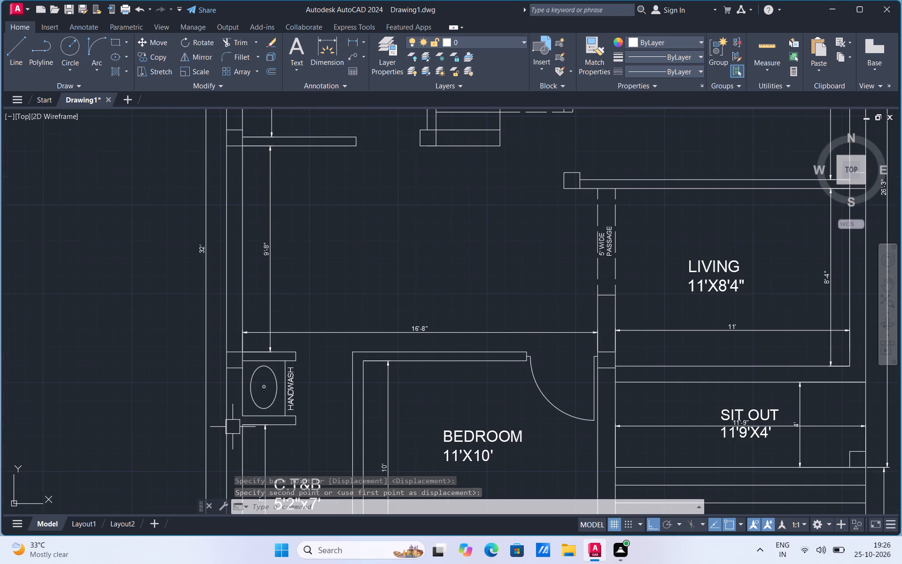
{"action": "left_click", "coordinate": [350, 39]}
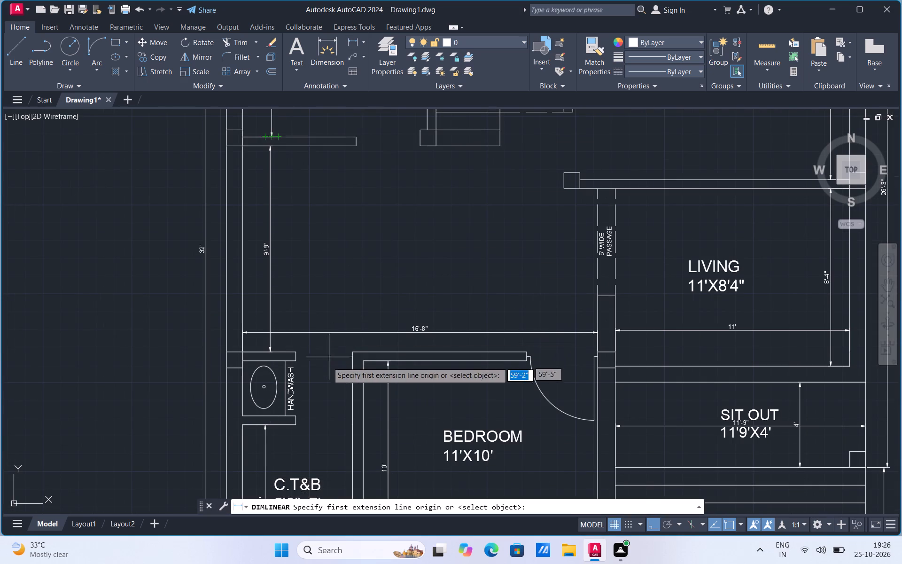
{"action": "scroll", "coordinate": [312, 402], "scroll_direction": "up", "scroll_amount": 2}
{"action": "left_click", "coordinate": [270, 441]}
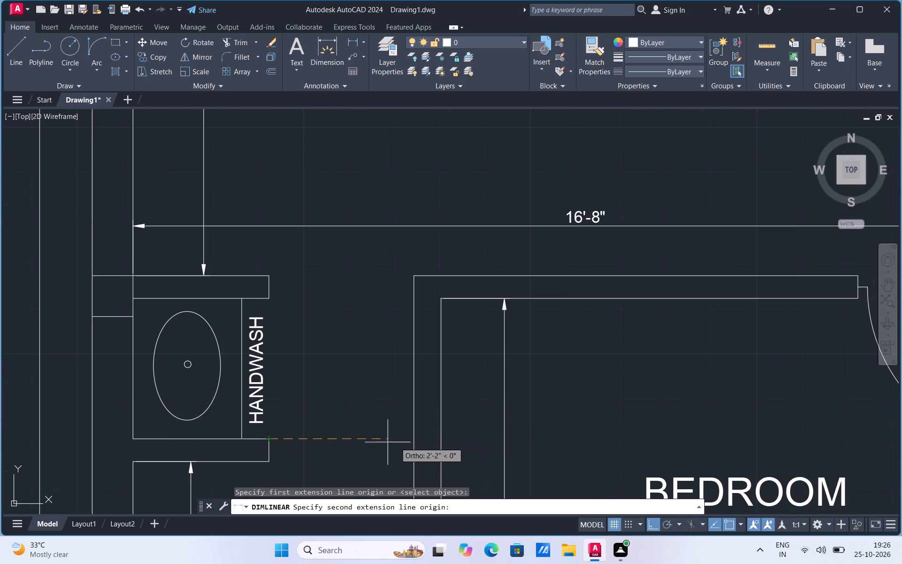
{"action": "left_click", "coordinate": [413, 441]}
{"action": "left_click", "coordinate": [410, 454]}
{"action": "scroll", "coordinate": [381, 413], "scroll_direction": "down", "scroll_amount": 2}
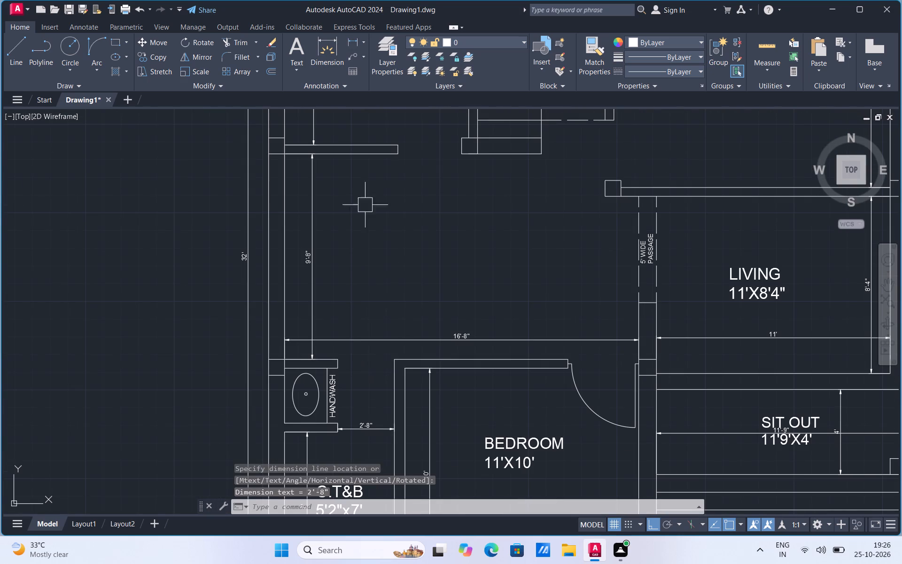
Draw a 2'8" horizontal line eastward in the open space north of the bedroom.
{"action": "left_click", "coordinate": [18, 62]}
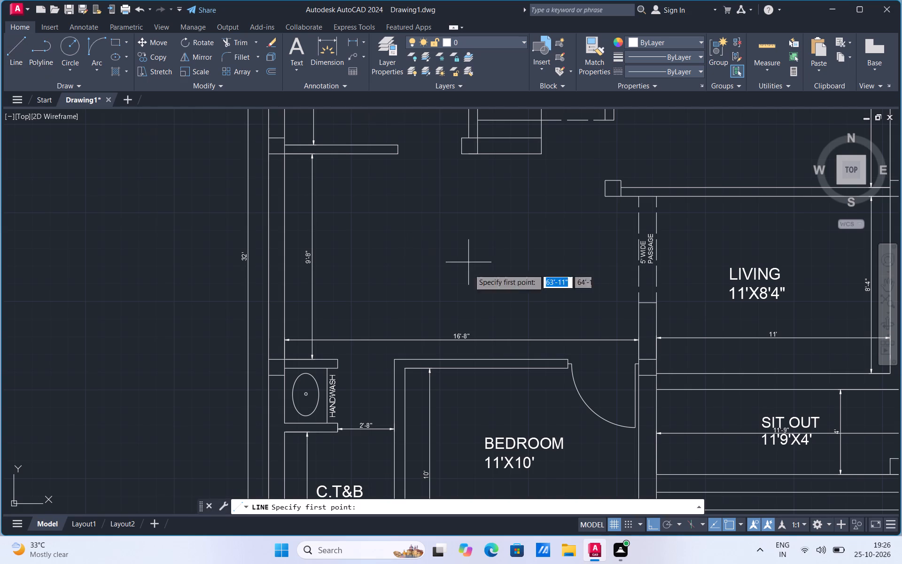
{"action": "left_click", "coordinate": [417, 295]}
{"action": "type", "text": "2'8\""}
{"action": "key", "text": "Return"}
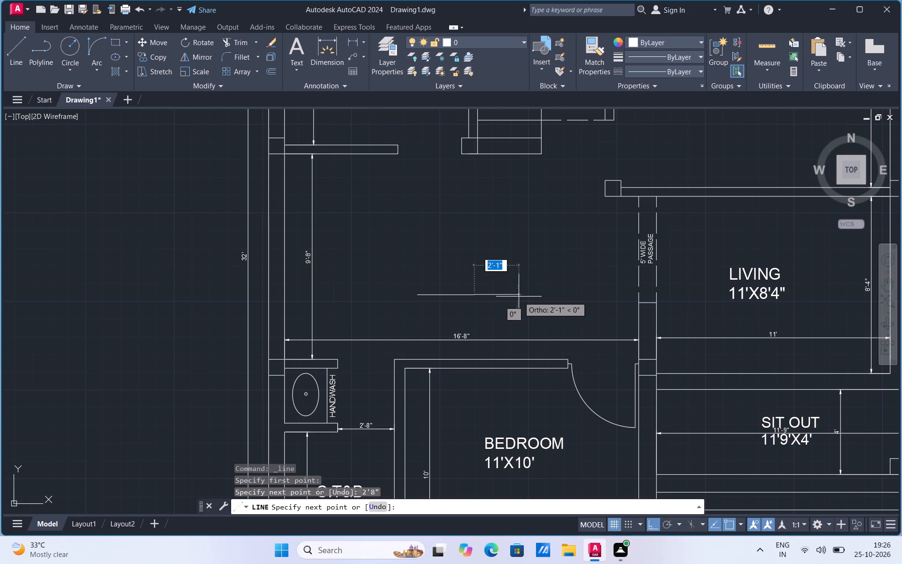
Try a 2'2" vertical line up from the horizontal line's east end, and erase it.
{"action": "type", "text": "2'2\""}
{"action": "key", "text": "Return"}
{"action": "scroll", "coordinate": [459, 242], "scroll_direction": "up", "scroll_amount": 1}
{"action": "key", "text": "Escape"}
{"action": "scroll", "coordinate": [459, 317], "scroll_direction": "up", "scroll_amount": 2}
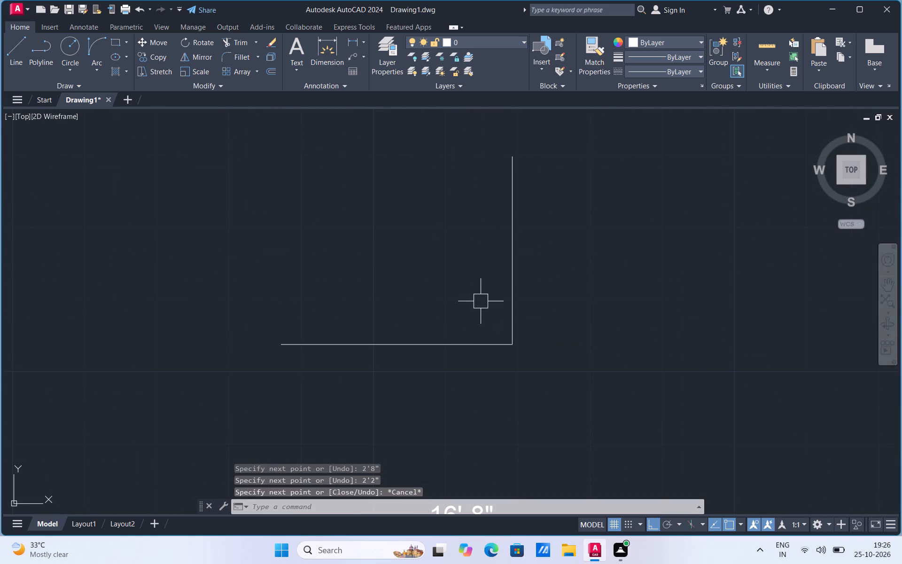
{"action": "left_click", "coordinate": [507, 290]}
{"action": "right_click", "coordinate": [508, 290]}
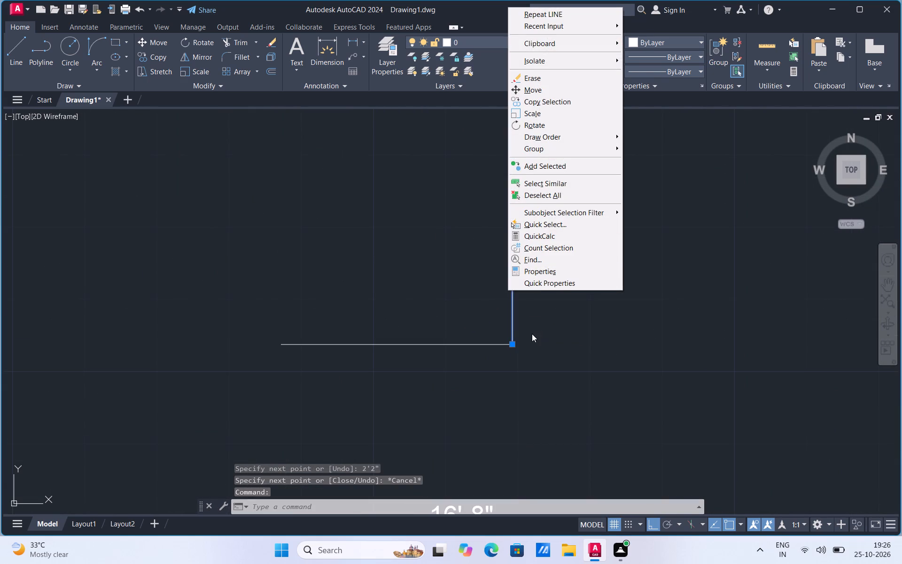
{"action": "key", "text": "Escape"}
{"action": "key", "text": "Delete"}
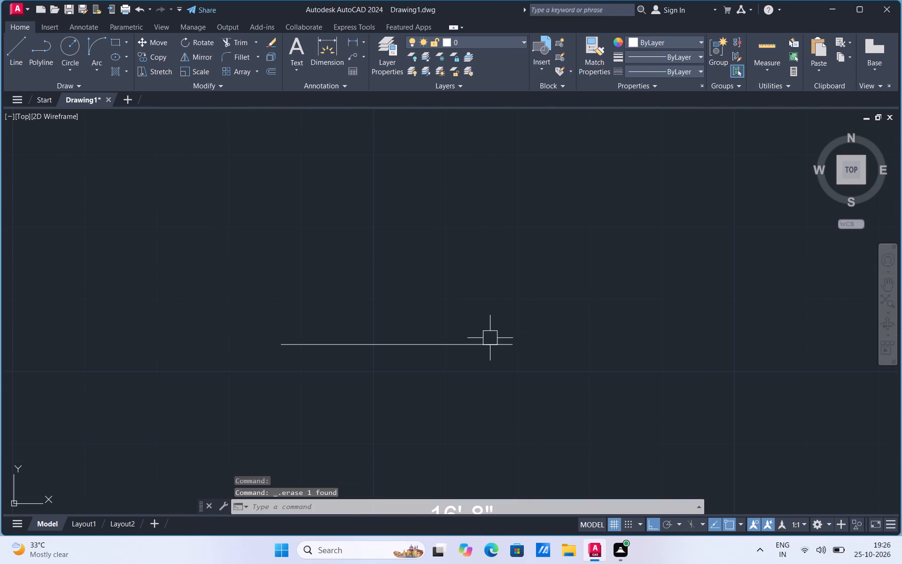
Draw a 2'6" vertical line upward from the east end of the 2'8" horizontal line.
{"action": "left_click", "coordinate": [8, 61]}
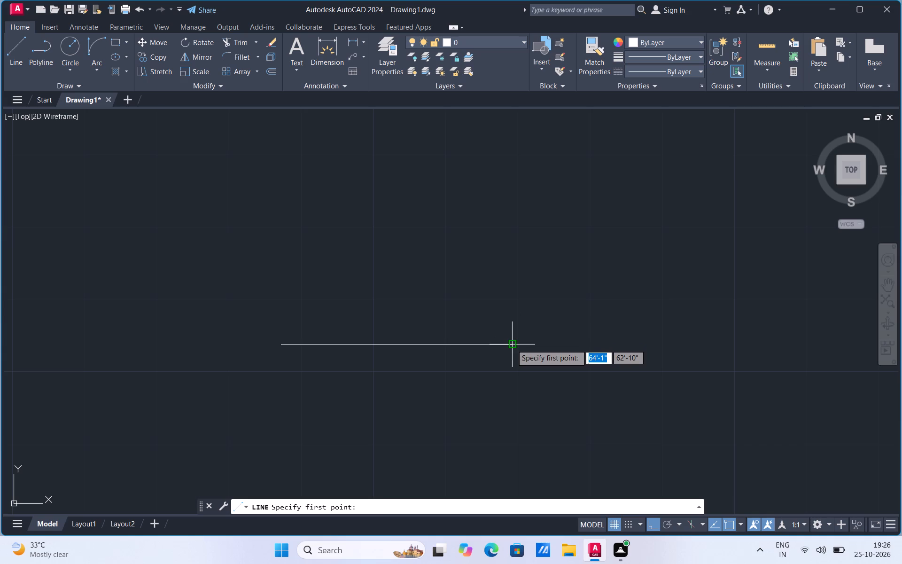
{"action": "left_click", "coordinate": [512, 345]}
{"action": "type", "text": "2'6\""}
{"action": "key", "text": "Return"}
{"action": "key", "text": "Escape"}
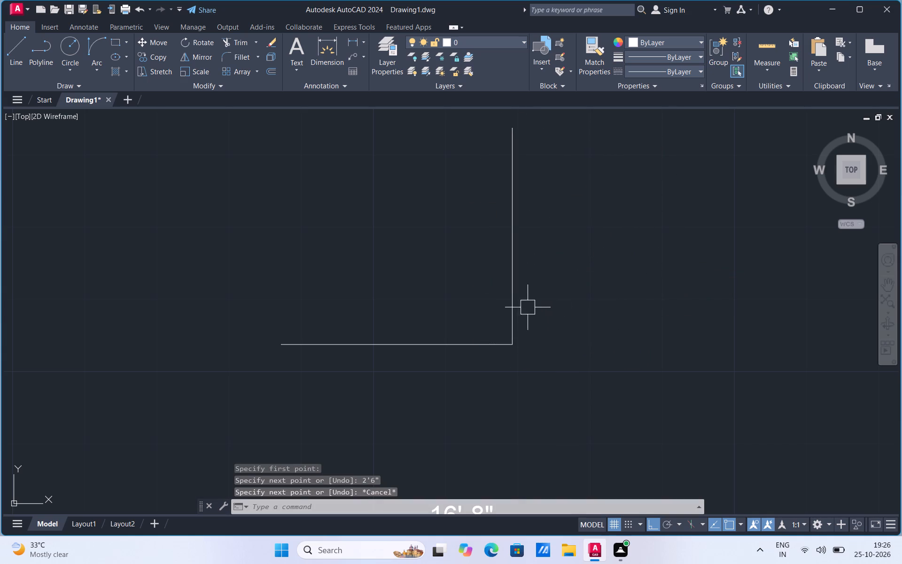
Move the vertical line 2" west along the horizontal line.
{"action": "left_click", "coordinate": [515, 312]}
{"action": "right_click", "coordinate": [515, 312]}
{"action": "left_click", "coordinate": [552, 117]}
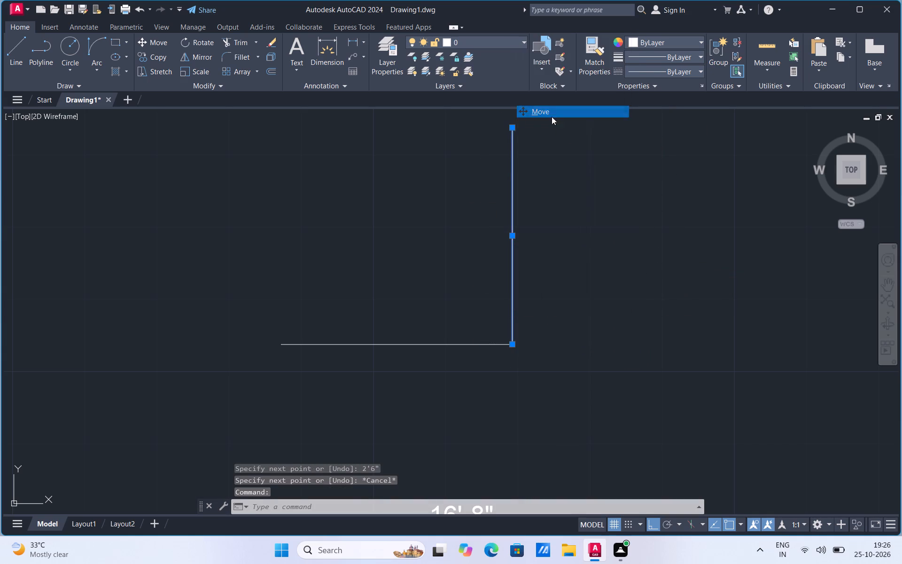
{"action": "left_click", "coordinate": [514, 346]}
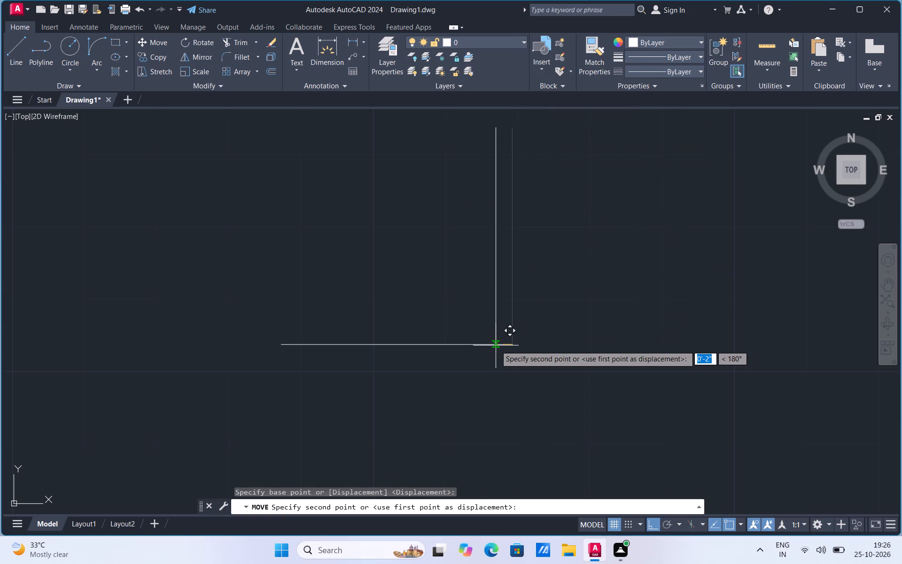
{"action": "key", "text": "2"}
{"action": "key", "text": "Return"}
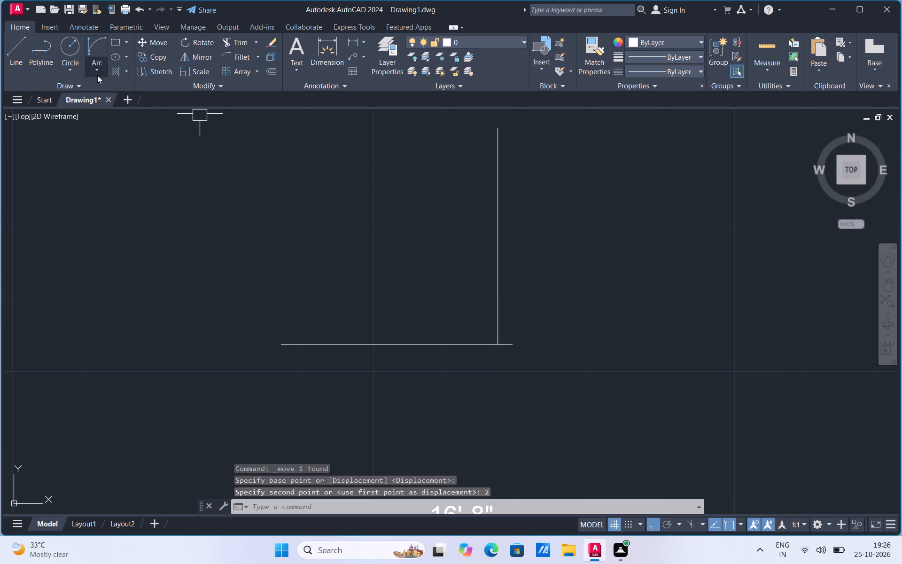
Draw a start-end-direction arc from near the horizontal line's west end to the vertical line's top, starting straight up.
{"action": "left_click", "coordinate": [96, 72]}
{"action": "left_click", "coordinate": [110, 212]}
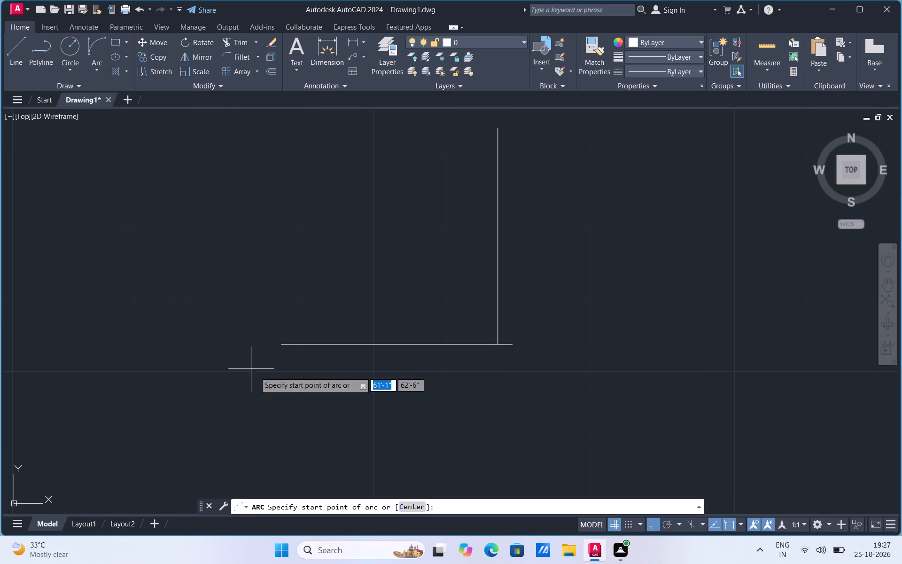
{"action": "left_click", "coordinate": [297, 344]}
{"action": "scroll", "coordinate": [297, 349], "scroll_direction": "down", "scroll_amount": 1}
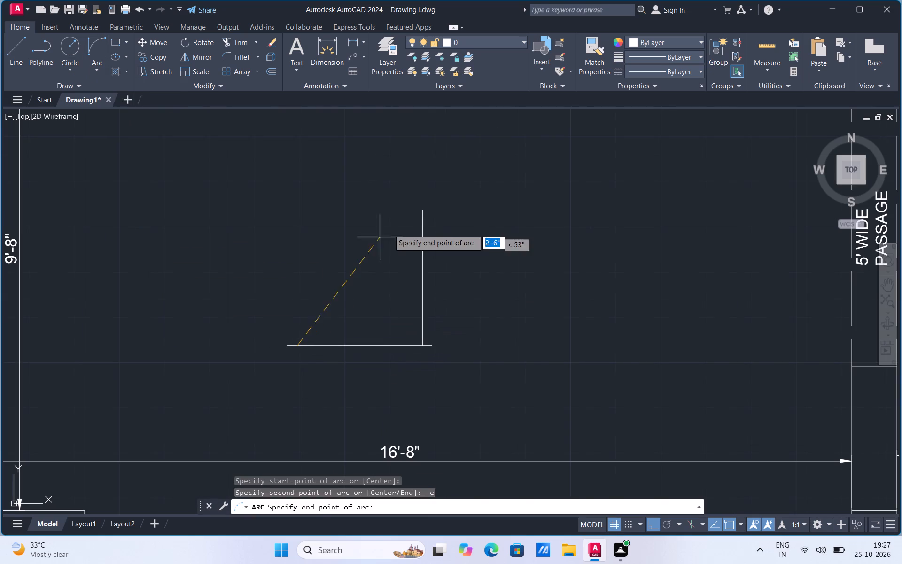
{"action": "left_click", "coordinate": [423, 213]}
{"action": "left_click", "coordinate": [381, 210]}
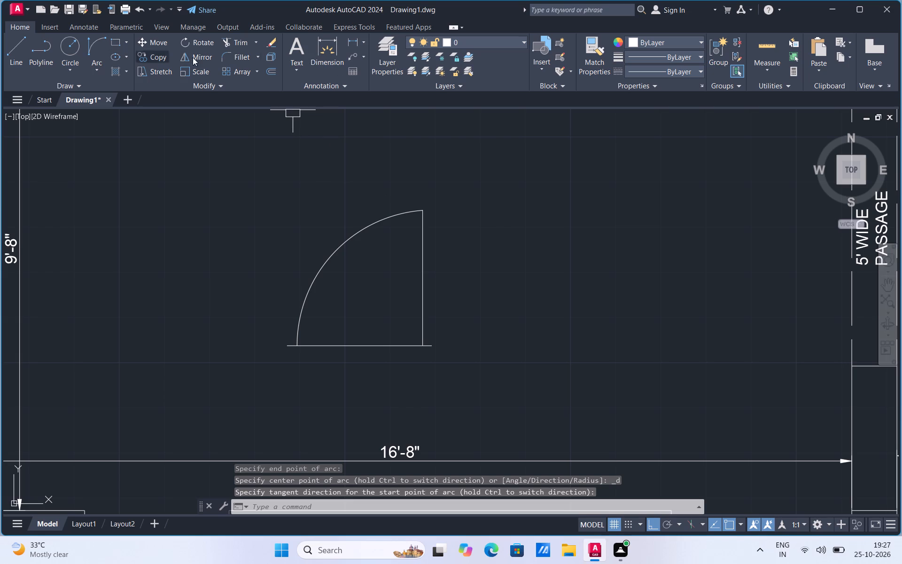
Trim the horizontal line between the arc and the door leaf, leaving short jamb stubs at both ends.
{"action": "left_click", "coordinate": [238, 44]}
{"action": "left_click", "coordinate": [368, 345]}
{"action": "scroll", "coordinate": [357, 378], "scroll_direction": "down", "scroll_amount": 1}
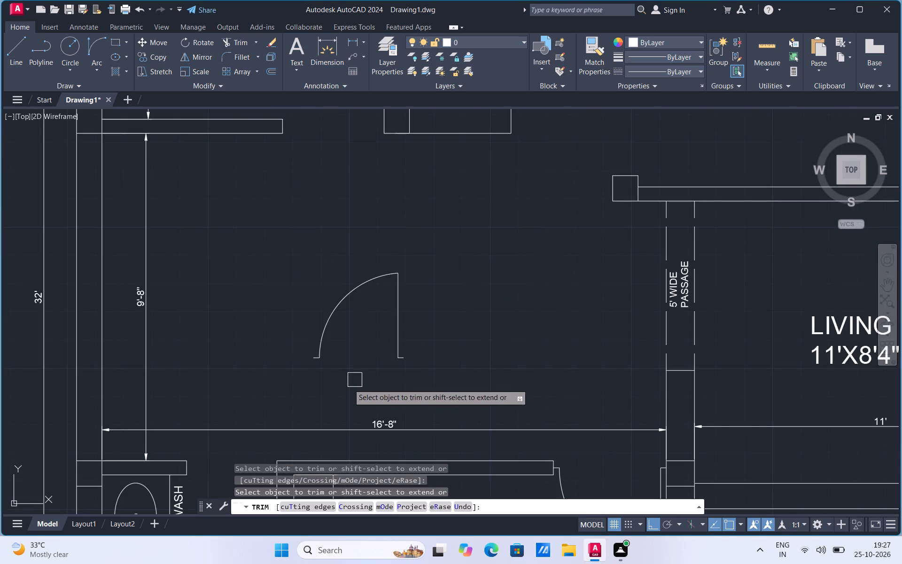
{"action": "key", "text": "Escape"}
Group the new door's arc, leaf line and two jamb stubs.
{"action": "left_click", "coordinate": [288, 387]}
{"action": "left_click", "coordinate": [443, 235]}
{"action": "right_click", "coordinate": [443, 235]}
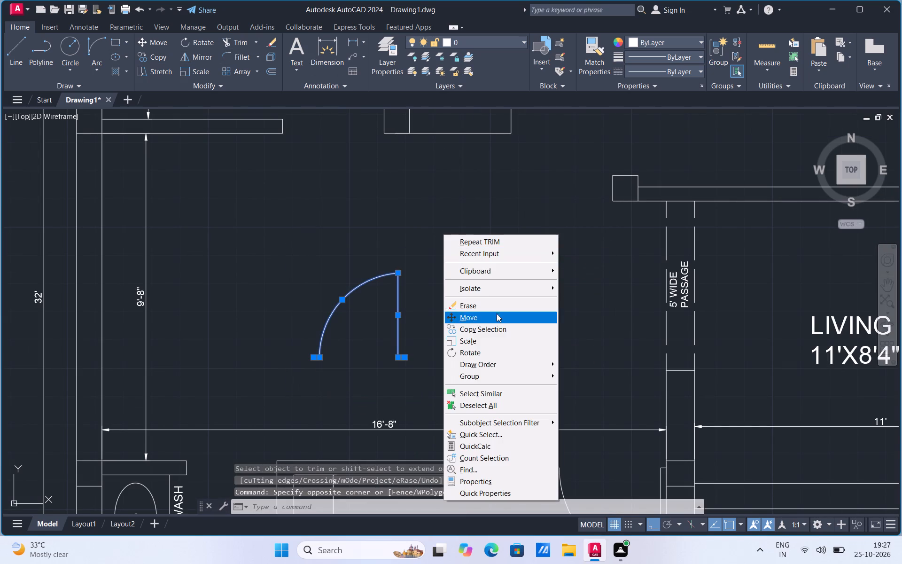
{"action": "left_click", "coordinate": [479, 375]}
{"action": "left_click", "coordinate": [577, 375]}
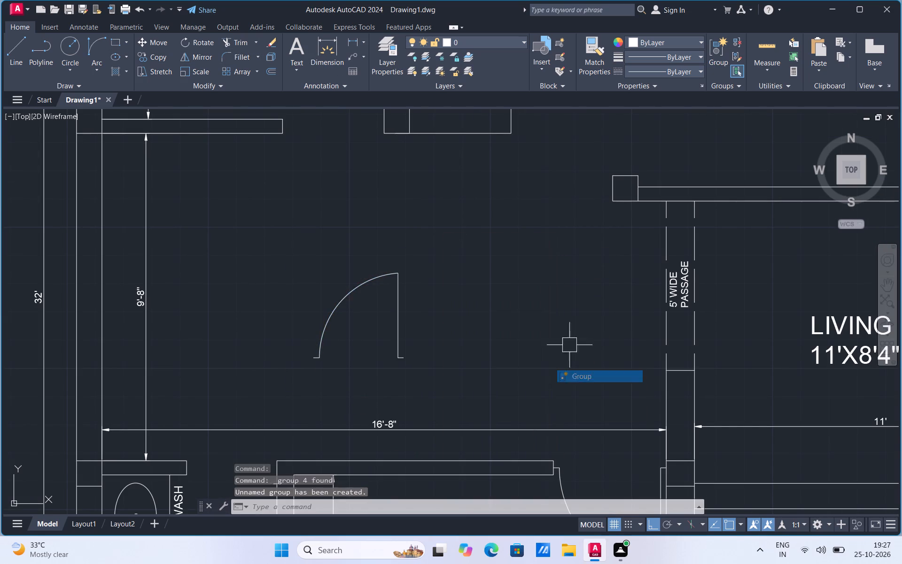
Mirror the new door group about a horizontal line through its jamb stubs, erasing the source, so it swings downward.
{"action": "scroll", "coordinate": [528, 216], "scroll_direction": "down", "scroll_amount": 2}
{"action": "left_click", "coordinate": [478, 270]}
{"action": "type", "text": "MI"}
{"action": "left_click", "coordinate": [513, 296]}
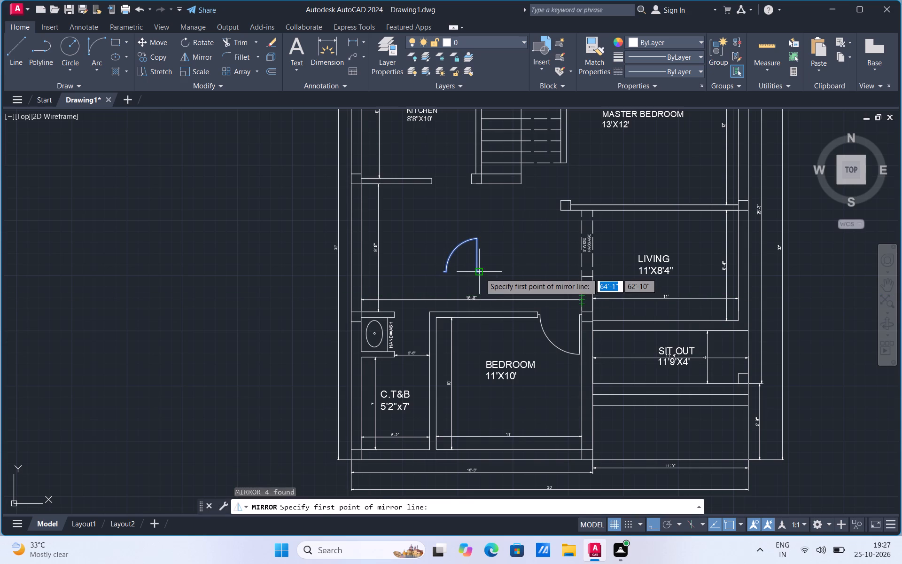
{"action": "left_click", "coordinate": [480, 273]}
{"action": "left_click", "coordinate": [436, 281]}
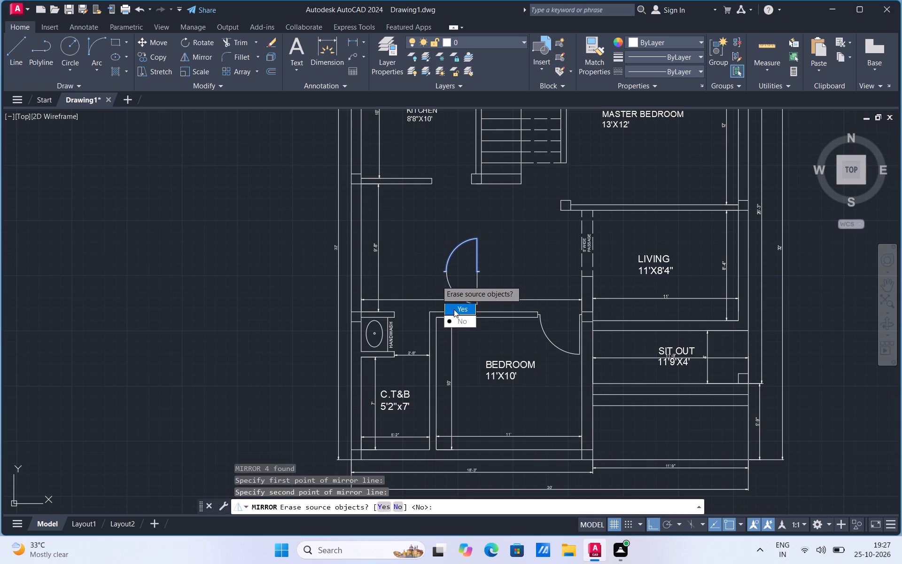
{"action": "left_click_drag", "start_coordinate": [454, 309], "coordinate": [436, 281]}
Move the door group by its west stub's outer end to the midpoint of the wall end below the handwash.
{"action": "left_click", "coordinate": [453, 288]}
{"action": "right_click", "coordinate": [453, 288]}
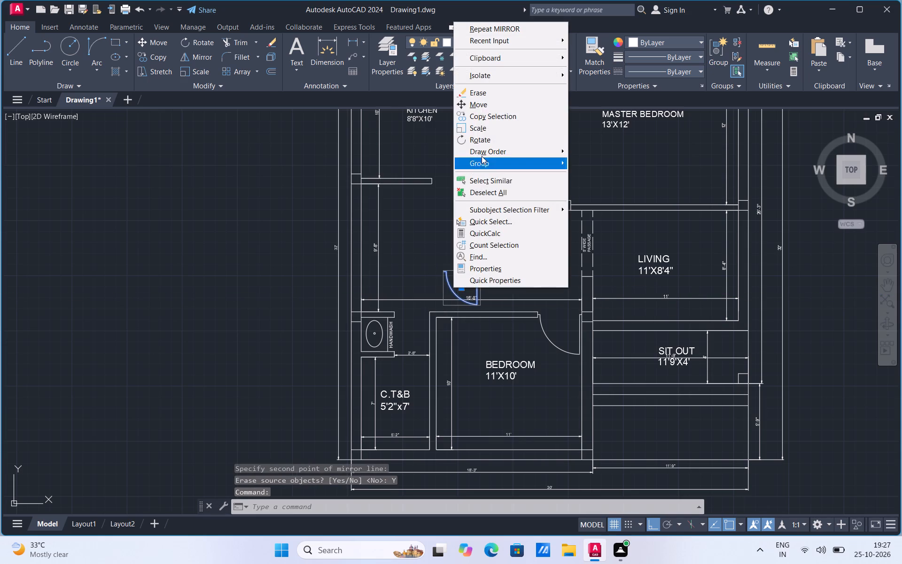
{"action": "left_click", "coordinate": [483, 106]}
{"action": "scroll", "coordinate": [422, 355], "scroll_direction": "up", "scroll_amount": 2}
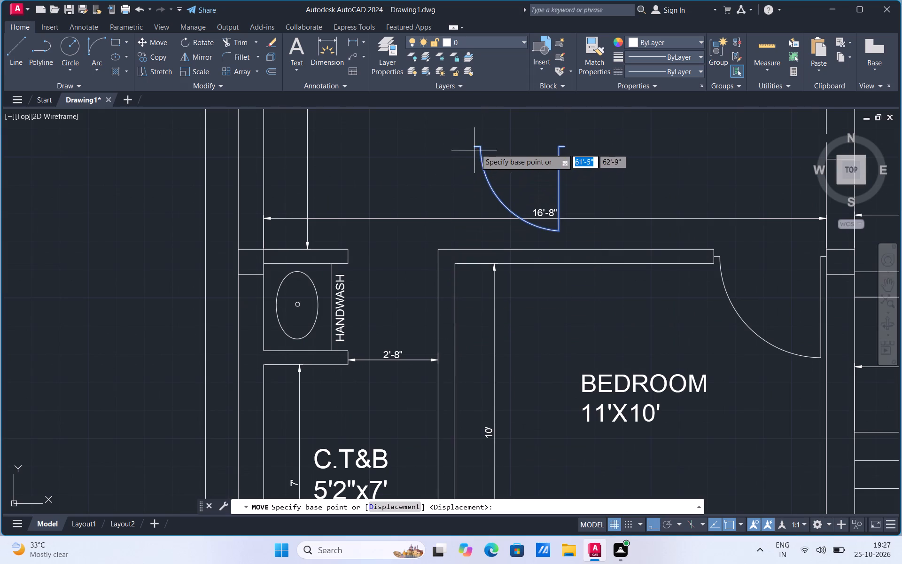
{"action": "left_click", "coordinate": [475, 149]}
{"action": "left_click", "coordinate": [350, 358]}
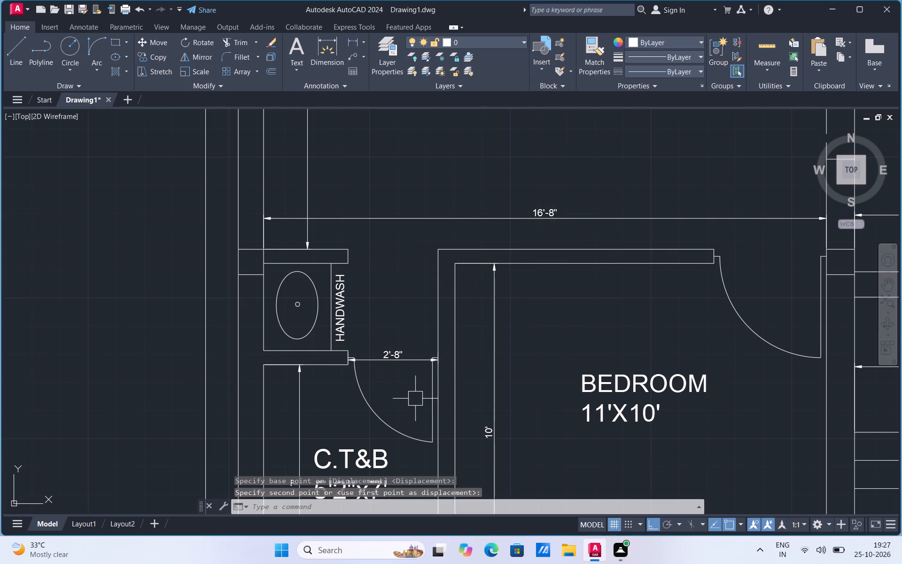
Erase the 2'-8" dimension across the C.T&B door opening.
{"action": "left_click_drag", "start_coordinate": [383, 365], "coordinate": [385, 356]}
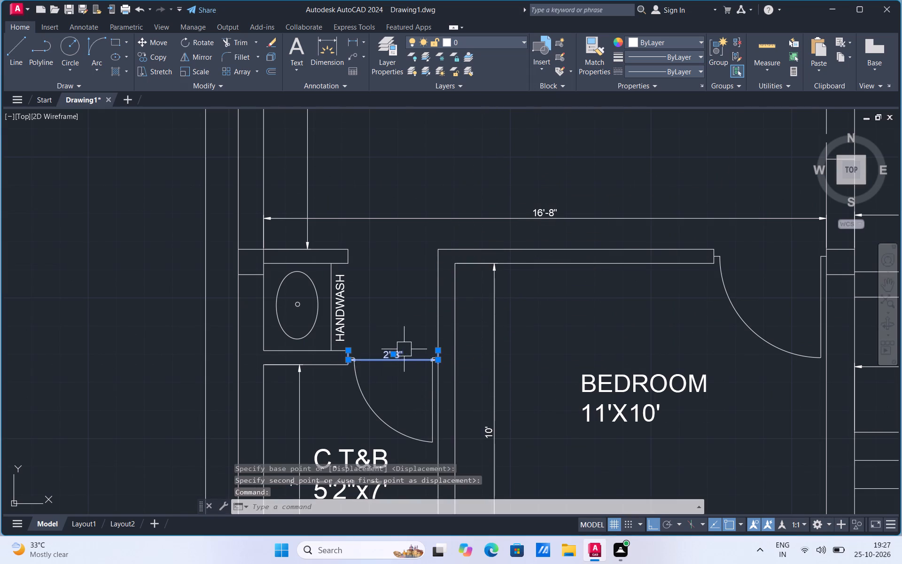
{"action": "key", "text": "Delete"}
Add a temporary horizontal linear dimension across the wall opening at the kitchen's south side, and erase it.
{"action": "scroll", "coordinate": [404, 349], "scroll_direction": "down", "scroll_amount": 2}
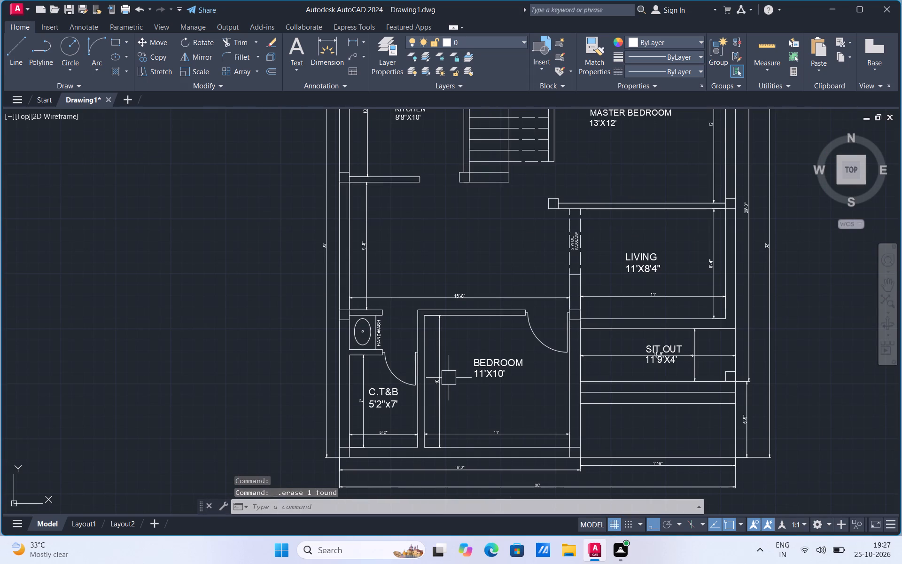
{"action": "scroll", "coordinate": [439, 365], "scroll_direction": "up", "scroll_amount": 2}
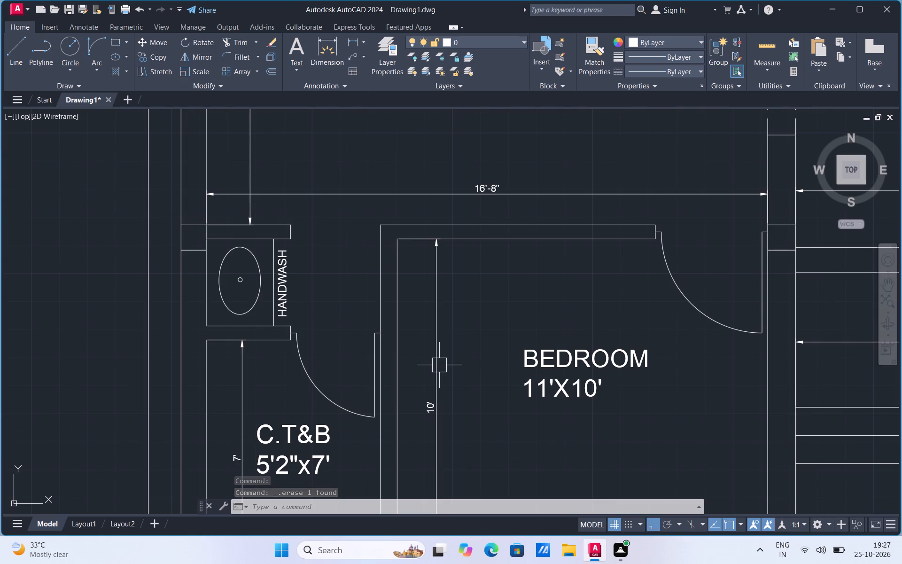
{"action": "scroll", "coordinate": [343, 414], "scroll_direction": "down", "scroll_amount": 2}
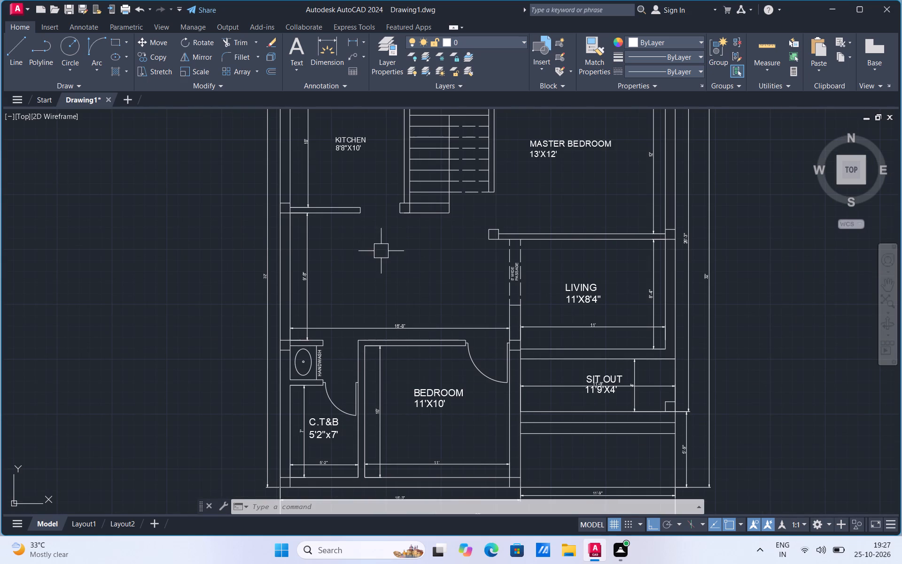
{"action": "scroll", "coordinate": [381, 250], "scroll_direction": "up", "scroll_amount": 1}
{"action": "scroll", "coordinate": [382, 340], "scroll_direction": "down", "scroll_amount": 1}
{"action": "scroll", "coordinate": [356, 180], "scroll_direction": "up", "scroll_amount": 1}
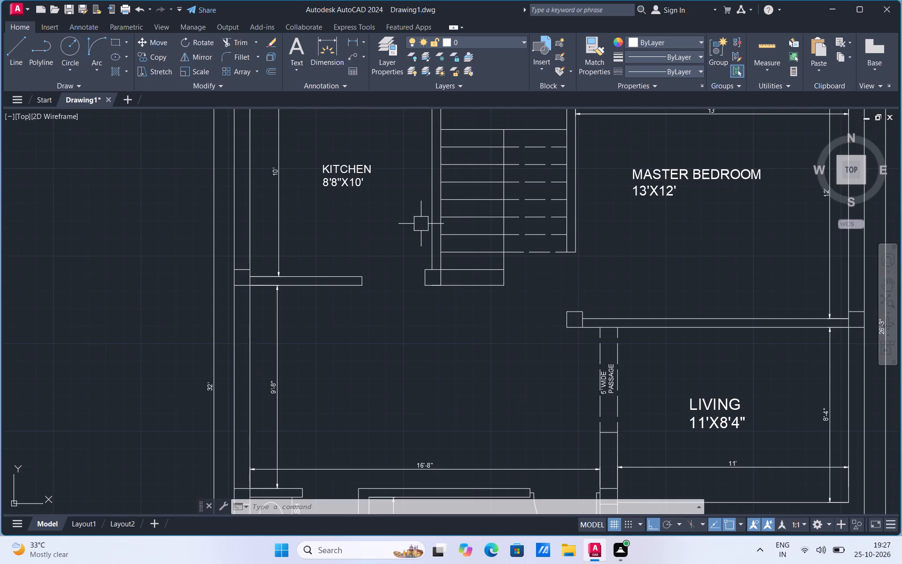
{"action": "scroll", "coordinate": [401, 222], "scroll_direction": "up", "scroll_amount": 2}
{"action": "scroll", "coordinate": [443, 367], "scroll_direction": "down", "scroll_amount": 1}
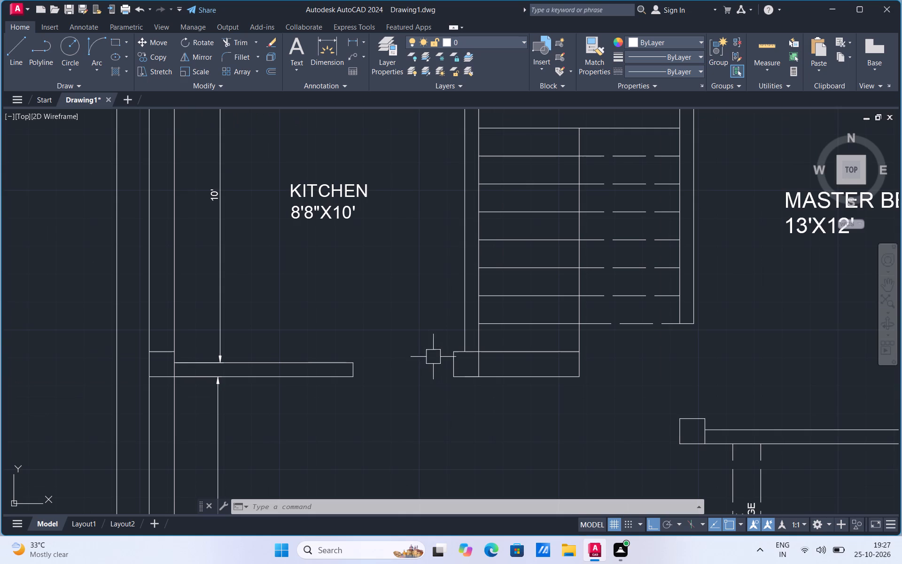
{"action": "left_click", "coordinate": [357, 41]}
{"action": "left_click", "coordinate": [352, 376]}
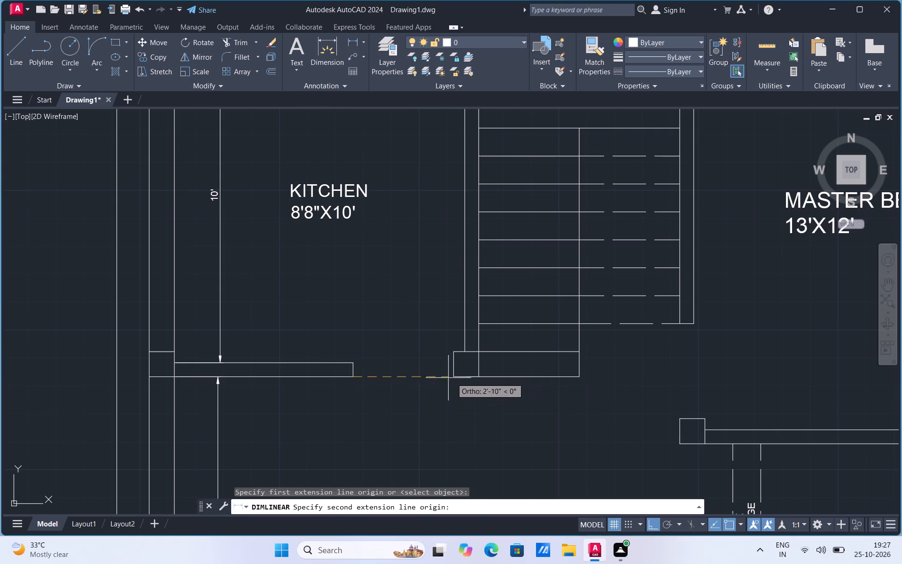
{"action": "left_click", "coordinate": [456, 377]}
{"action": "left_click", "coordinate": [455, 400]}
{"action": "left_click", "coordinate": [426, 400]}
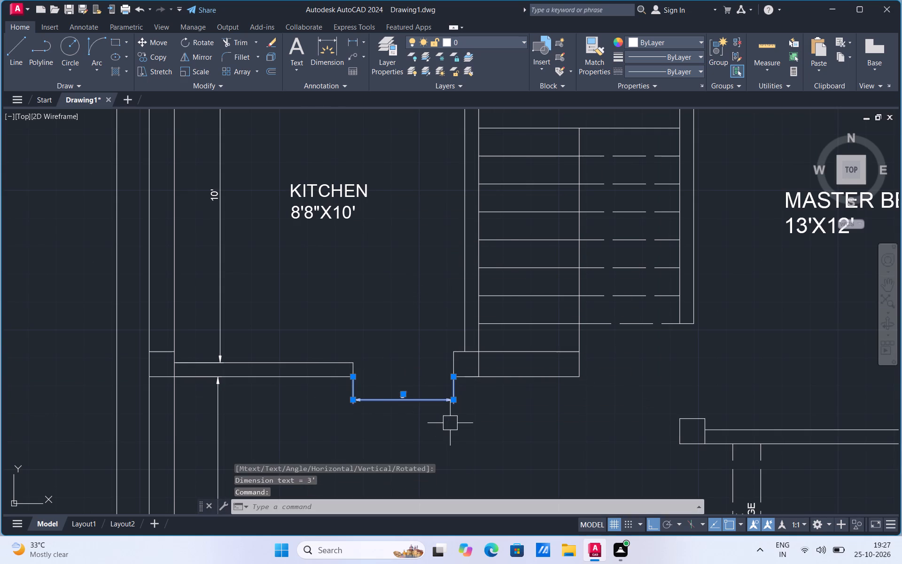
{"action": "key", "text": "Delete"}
Move the short end line of the kitchen's south wall 4" west.
{"action": "scroll", "coordinate": [338, 358], "scroll_direction": "up", "scroll_amount": 1}
{"action": "left_click", "coordinate": [358, 375]}
{"action": "right_click", "coordinate": [358, 375]}
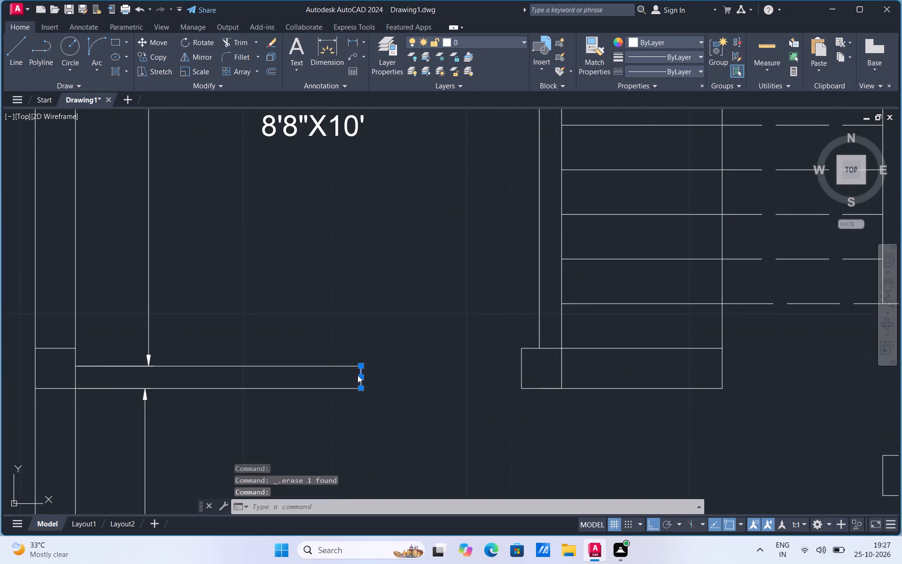
{"action": "left_click", "coordinate": [395, 177]}
{"action": "scroll", "coordinate": [383, 367], "scroll_direction": "up", "scroll_amount": 1}
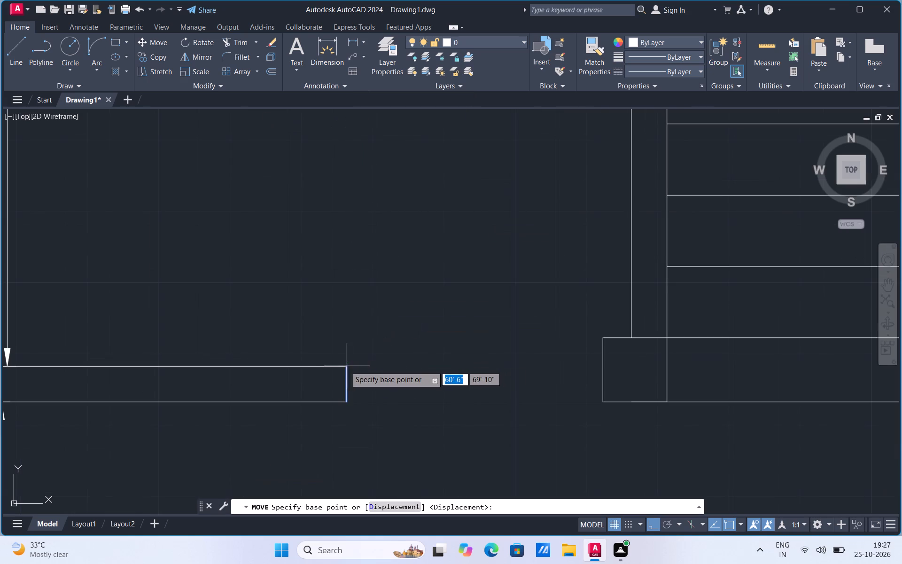
{"action": "left_click", "coordinate": [348, 368]}
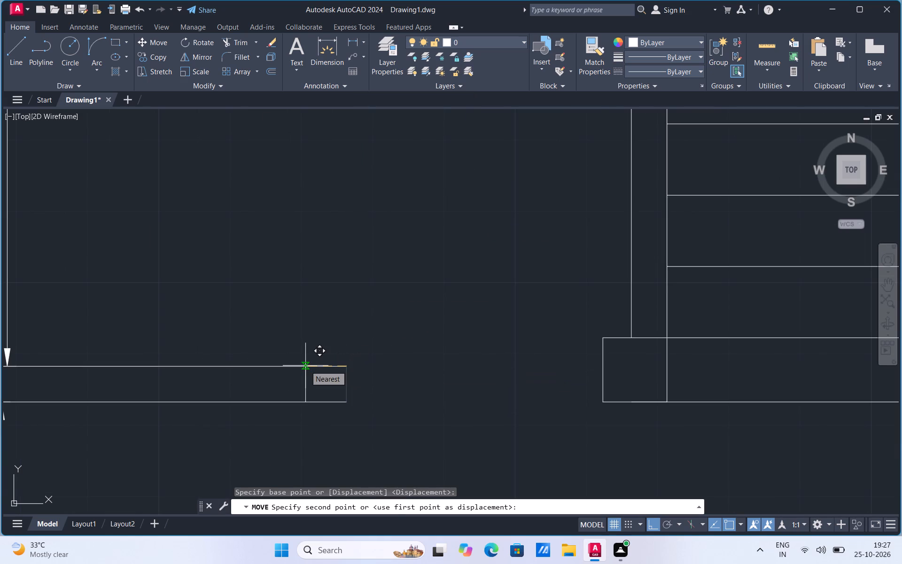
{"action": "key", "text": "4"}
{"action": "key", "text": "Return"}
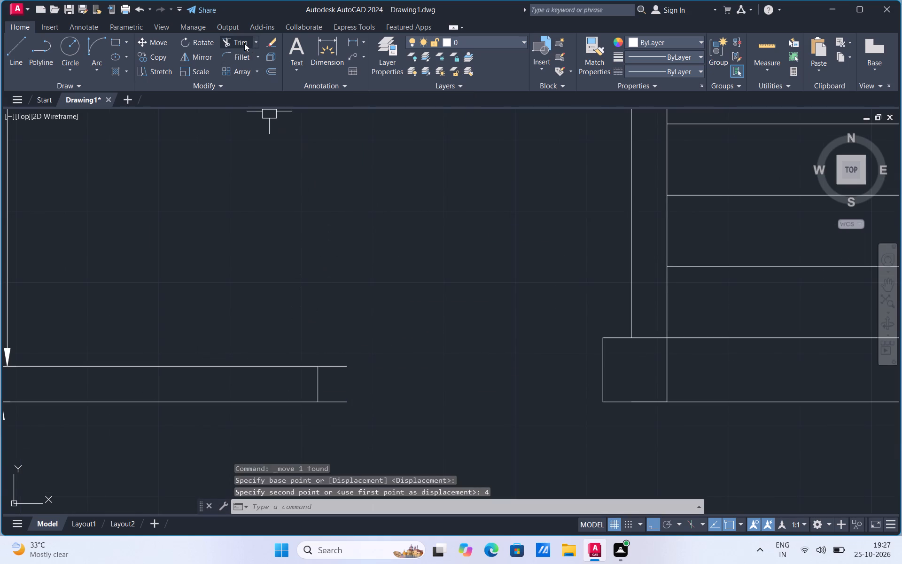
Trim the two kitchen wall lines that extend past the moved end line.
{"action": "left_click", "coordinate": [244, 43]}
{"action": "left_click_drag", "start_coordinate": [348, 325], "coordinate": [334, 446]}
{"action": "scroll", "coordinate": [417, 294], "scroll_direction": "down", "scroll_amount": 2}
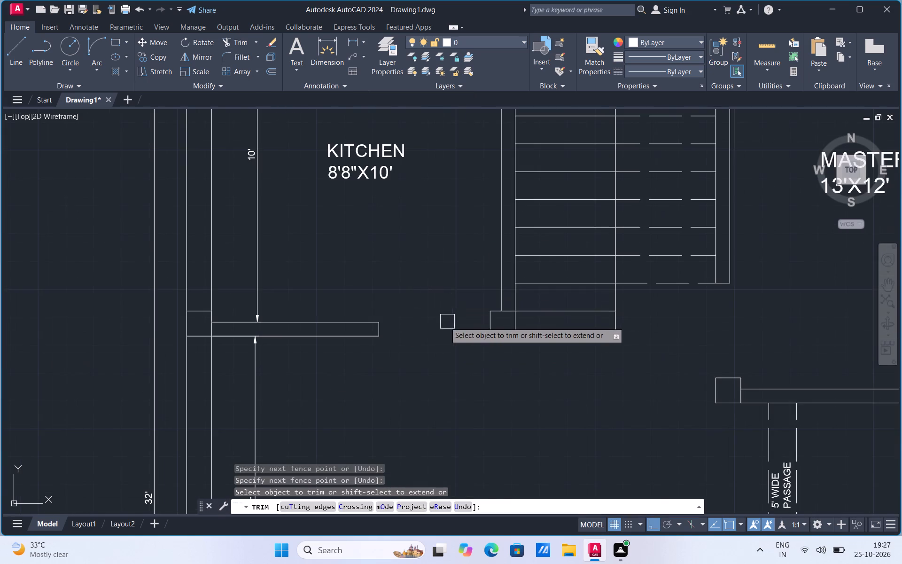
{"action": "scroll", "coordinate": [430, 307], "scroll_direction": "down", "scroll_amount": 2}
{"action": "scroll", "coordinate": [465, 363], "scroll_direction": "up", "scroll_amount": 1}
{"action": "key", "text": "Escape"}
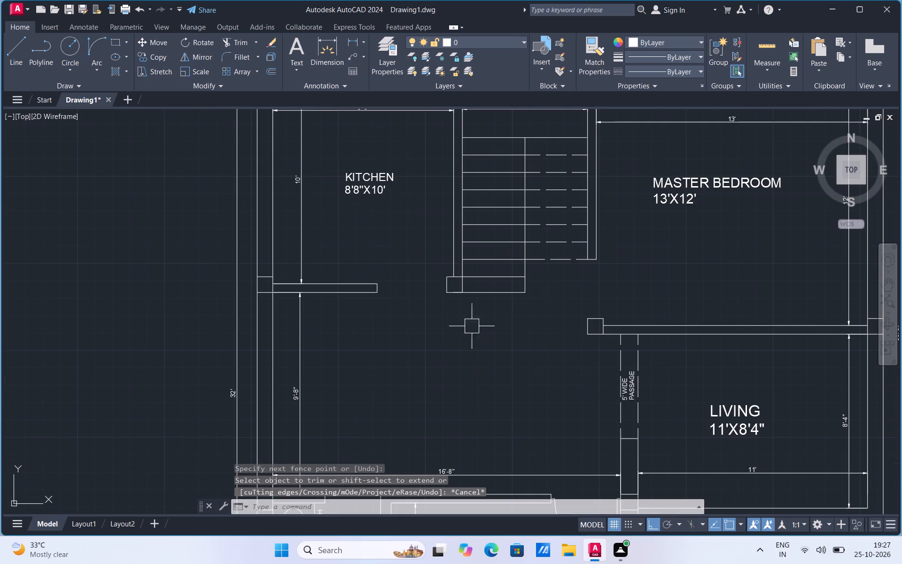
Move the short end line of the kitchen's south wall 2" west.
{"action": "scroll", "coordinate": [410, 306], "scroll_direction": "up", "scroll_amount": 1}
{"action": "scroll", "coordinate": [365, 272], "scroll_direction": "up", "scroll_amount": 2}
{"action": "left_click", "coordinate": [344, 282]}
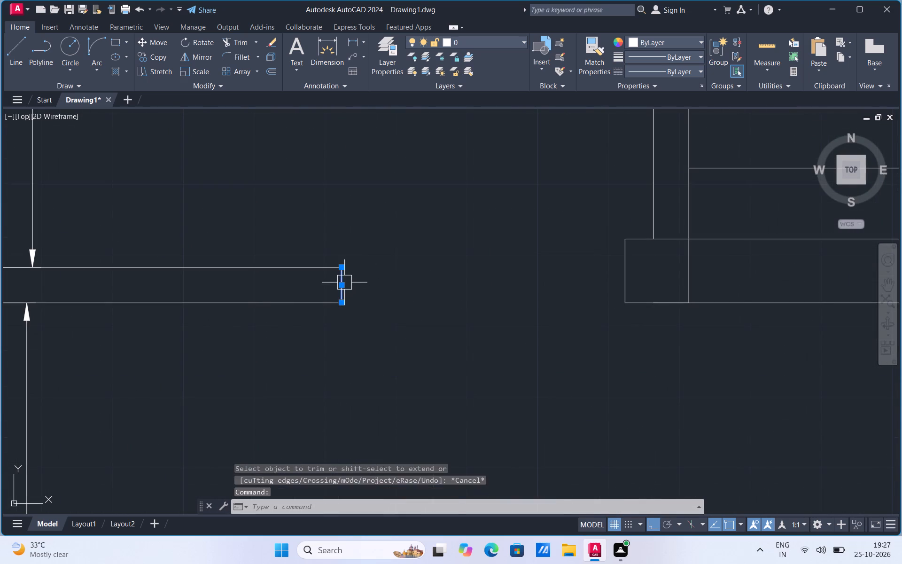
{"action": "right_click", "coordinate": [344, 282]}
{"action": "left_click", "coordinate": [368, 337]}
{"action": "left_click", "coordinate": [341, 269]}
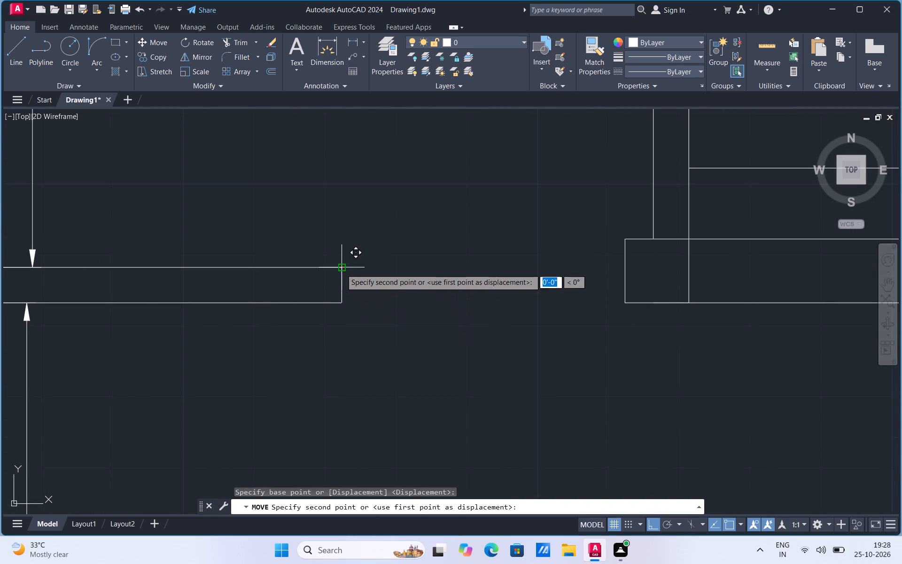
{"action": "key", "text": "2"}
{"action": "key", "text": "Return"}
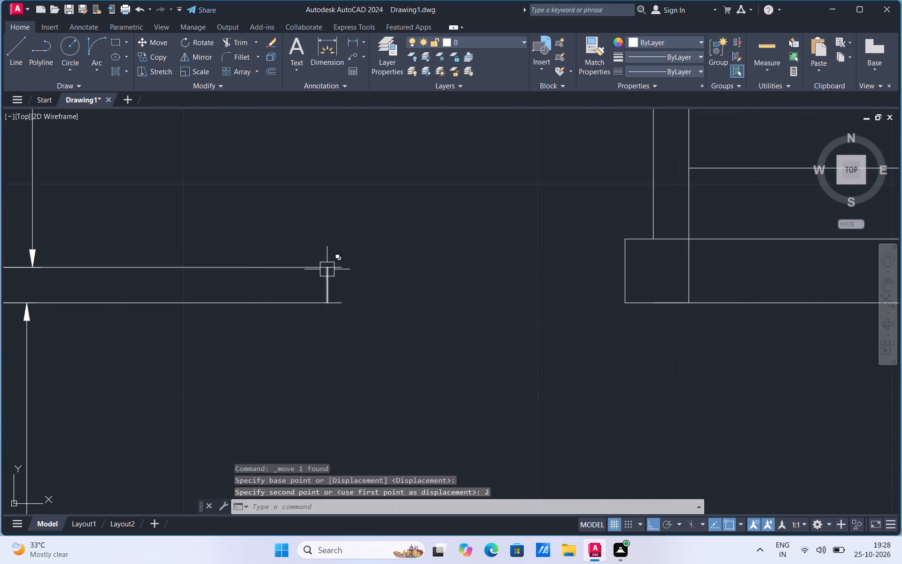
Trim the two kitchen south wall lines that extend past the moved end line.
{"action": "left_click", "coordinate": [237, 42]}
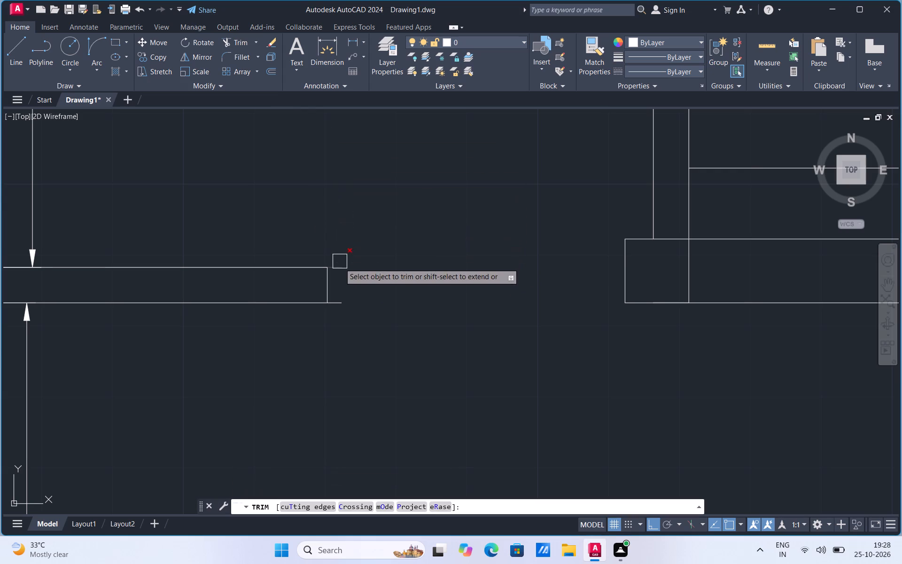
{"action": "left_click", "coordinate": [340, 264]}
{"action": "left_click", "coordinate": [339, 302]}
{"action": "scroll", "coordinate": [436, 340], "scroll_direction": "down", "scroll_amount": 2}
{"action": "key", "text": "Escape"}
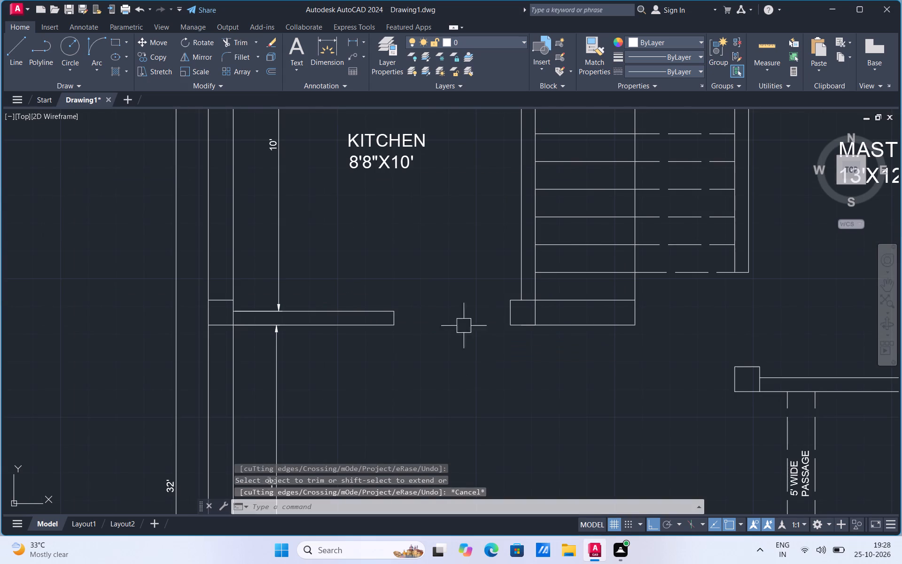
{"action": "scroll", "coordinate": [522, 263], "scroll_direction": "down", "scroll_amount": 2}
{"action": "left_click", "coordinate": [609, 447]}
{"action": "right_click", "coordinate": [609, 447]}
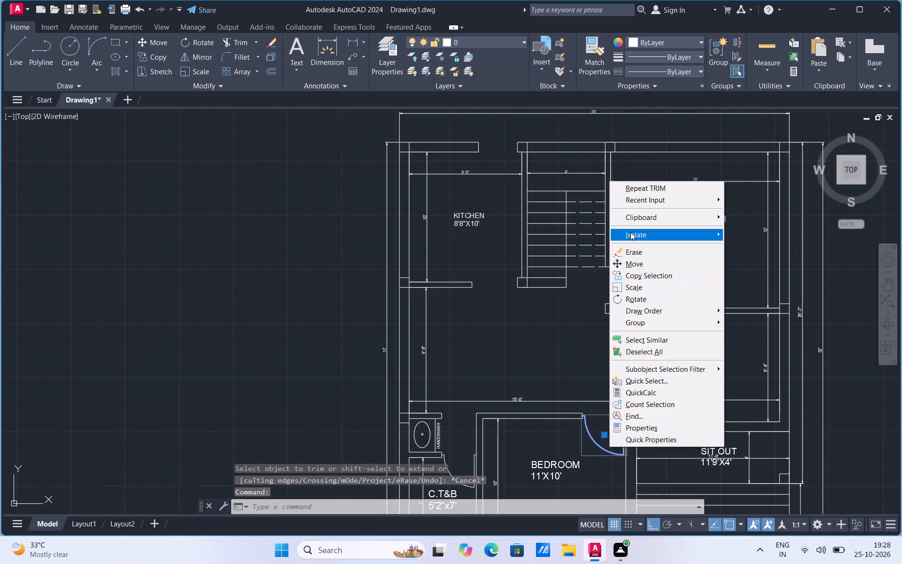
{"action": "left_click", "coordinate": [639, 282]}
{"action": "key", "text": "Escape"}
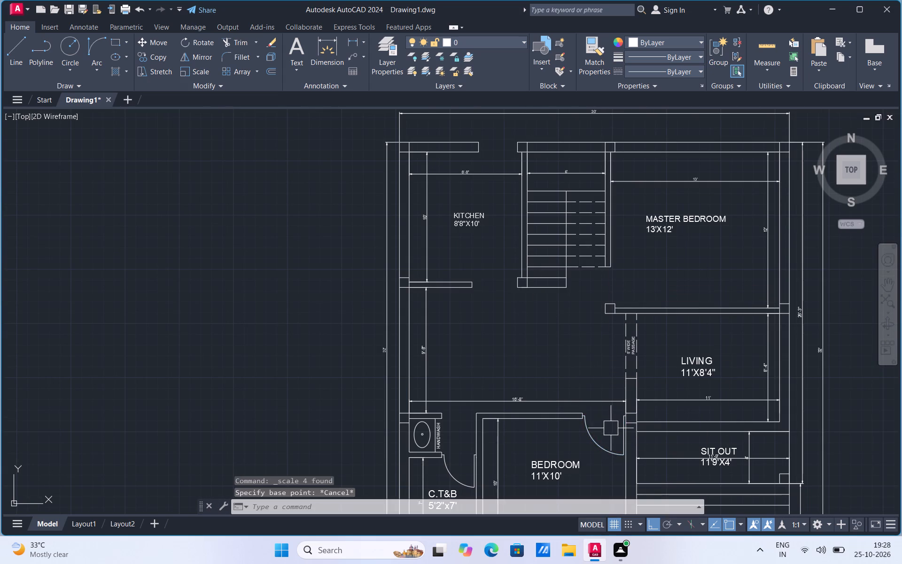
Copy the bedroom door symbol into the kitchen's south opening, placing its hinge end on the wall block beside the staircase.
{"action": "left_click", "coordinate": [601, 438]}
{"action": "right_click", "coordinate": [601, 438]}
{"action": "left_click", "coordinate": [656, 271]}
{"action": "scroll", "coordinate": [631, 424], "scroll_direction": "up", "scroll_amount": 1}
{"action": "left_click", "coordinate": [623, 415]}
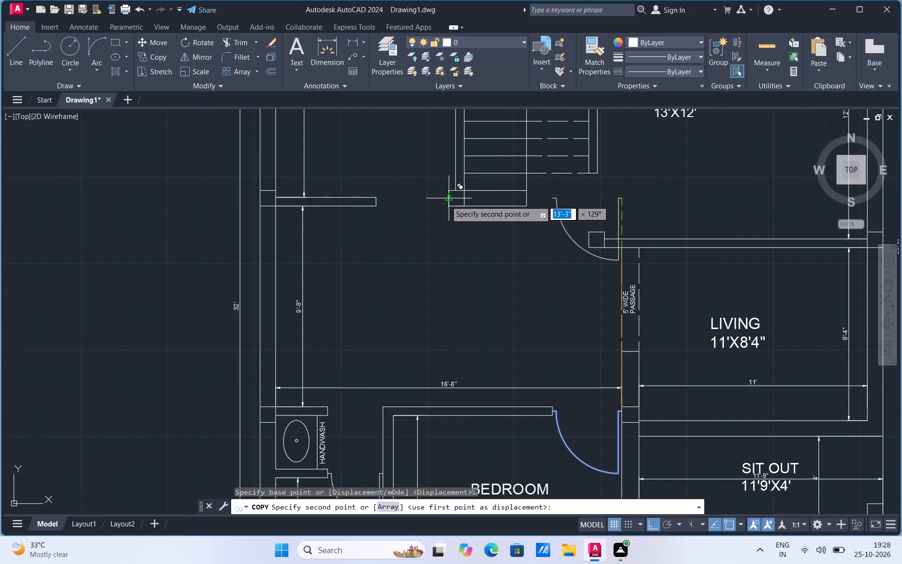
{"action": "left_click", "coordinate": [443, 196]}
{"action": "scroll", "coordinate": [397, 181], "scroll_direction": "up", "scroll_amount": 2}
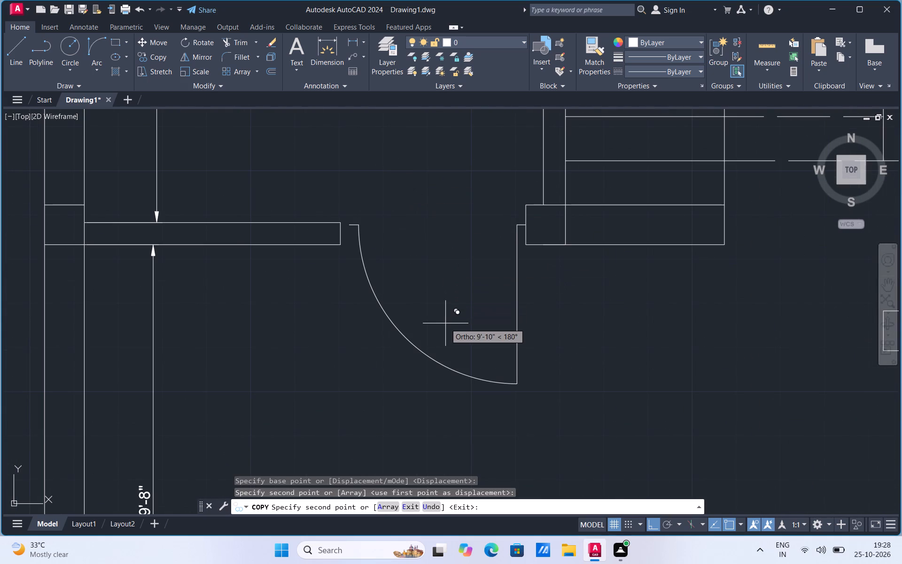
{"action": "key", "text": "Escape"}
Move the end line of the kitchen's south wall east to meet the free end of the copied door symbol.
{"action": "scroll", "coordinate": [350, 209], "scroll_direction": "up", "scroll_amount": 2}
{"action": "left_click", "coordinate": [317, 272]}
{"action": "right_click", "coordinate": [317, 272]}
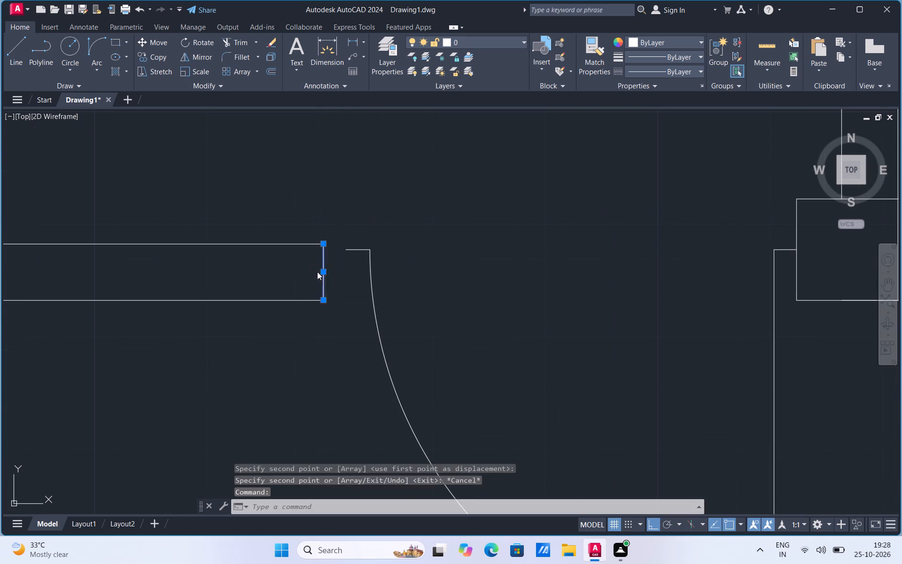
{"action": "left_click", "coordinate": [348, 335]}
{"action": "left_click", "coordinate": [324, 254]}
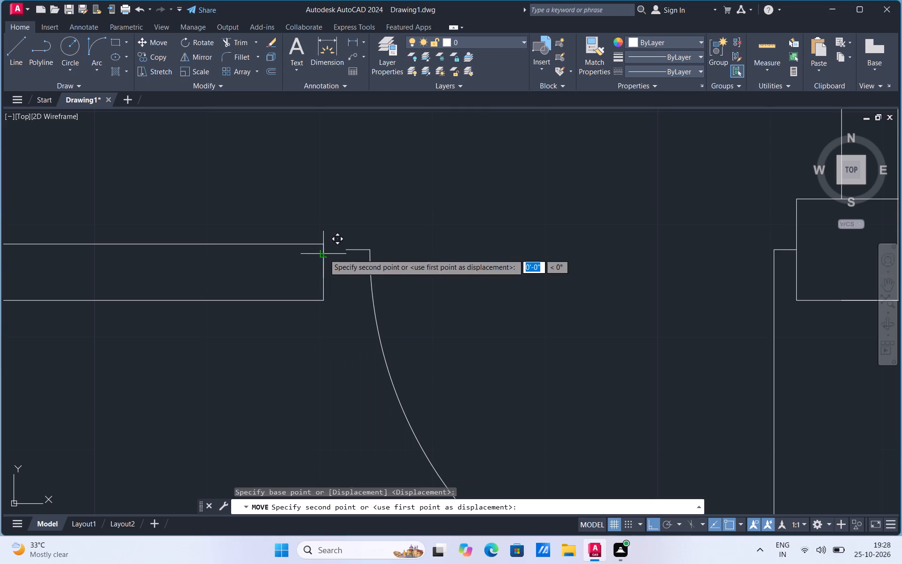
{"action": "left_click", "coordinate": [344, 252]}
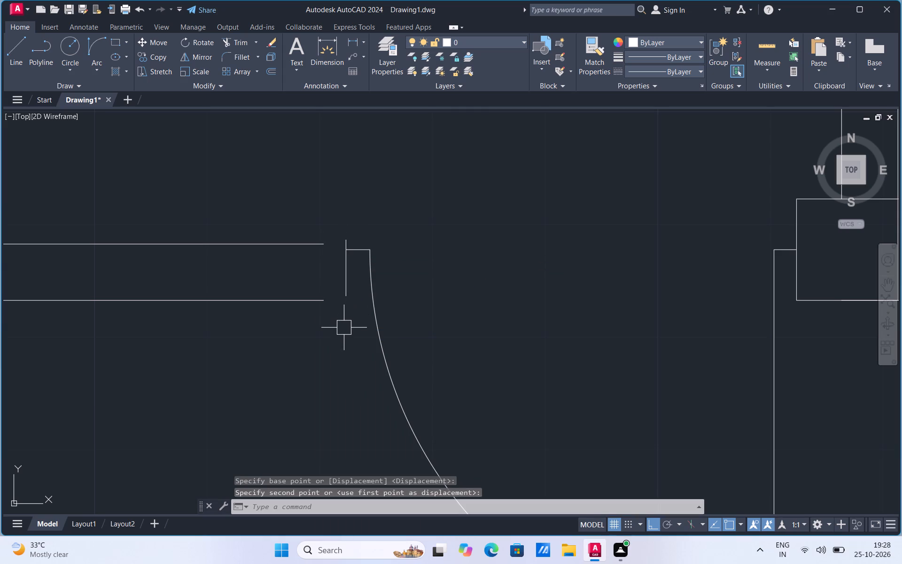
Extend the upper south wall line to the moved end line and join the lower one to it with a zero-radius fillet.
{"action": "type", "text": "EX"}
{"action": "left_click", "coordinate": [386, 352]}
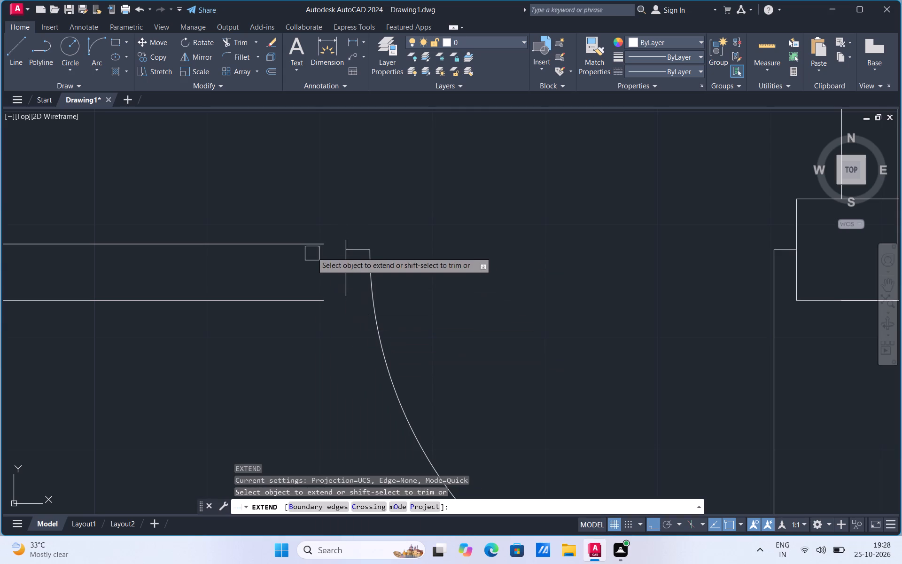
{"action": "left_click", "coordinate": [312, 248]}
{"action": "key", "text": "Escape"}
{"action": "key", "text": "f"}
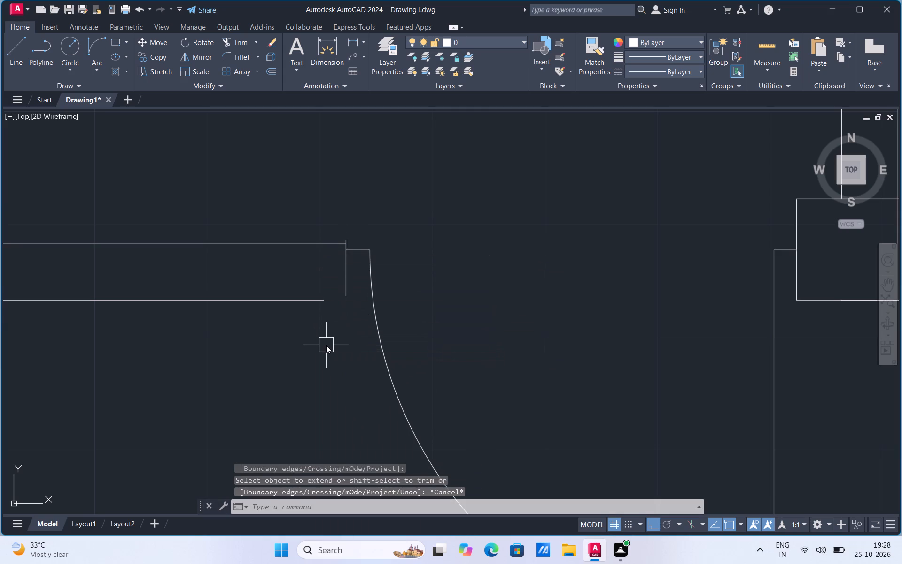
{"action": "key", "text": "Return"}
{"action": "left_click", "coordinate": [312, 304]}
{"action": "left_click", "coordinate": [343, 288]}
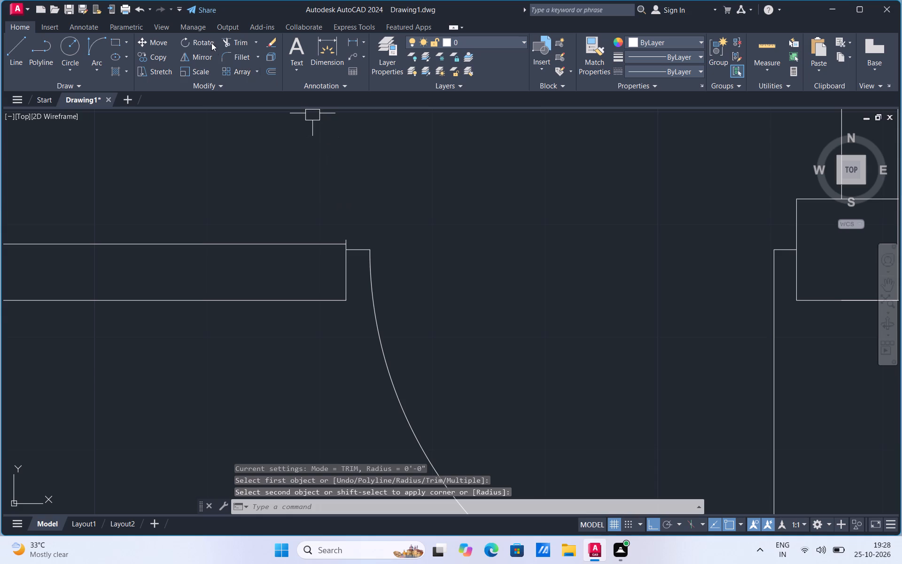
Trim the stub of the end line that projects above the kitchen's south wall.
{"action": "left_click", "coordinate": [238, 39]}
{"action": "left_click_drag", "start_coordinate": [341, 234], "coordinate": [346, 227]}
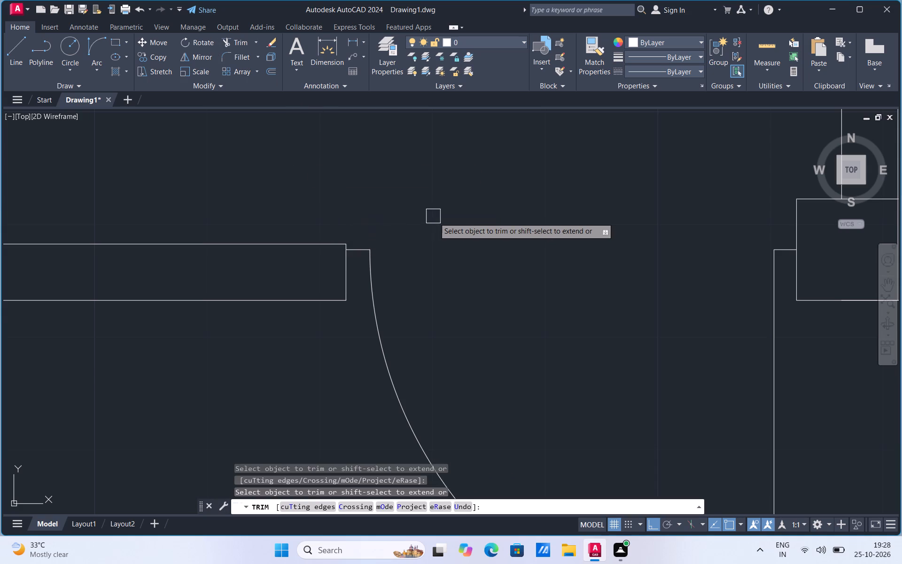
{"action": "scroll", "coordinate": [434, 222], "scroll_direction": "down", "scroll_amount": 1}
{"action": "key", "text": "Escape"}
Mirror the kitchen's south door about a horizontal line through its jamb so it swings north into the kitchen, erasing the source.
{"action": "left_click", "coordinate": [406, 294]}
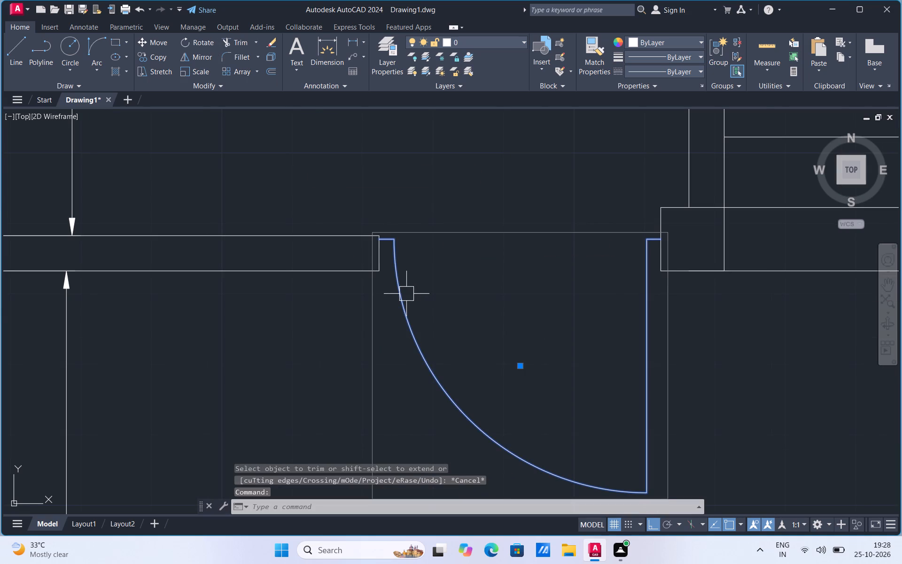
{"action": "type", "text": "MI"}
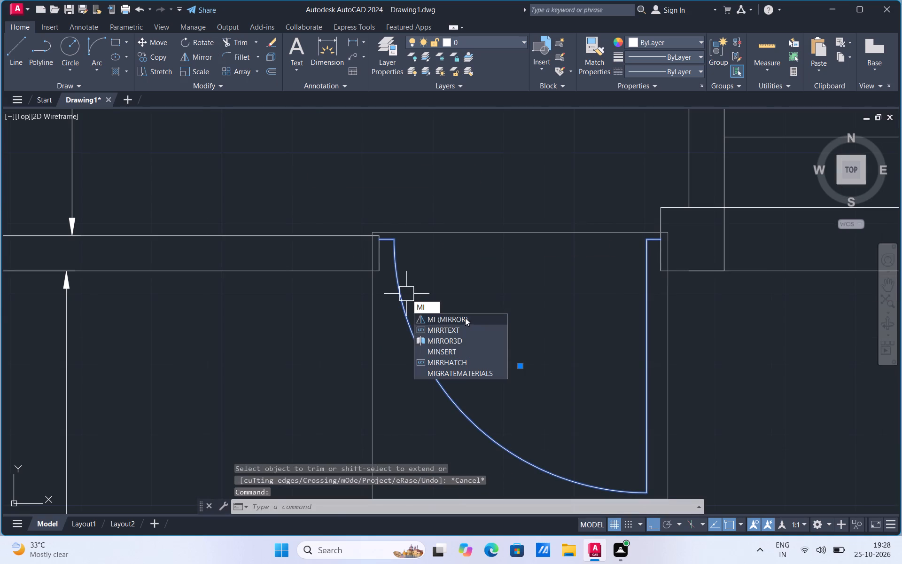
{"action": "left_click", "coordinate": [465, 318]}
{"action": "scroll", "coordinate": [479, 233], "scroll_direction": "down", "scroll_amount": 2}
{"action": "left_click", "coordinate": [551, 236]}
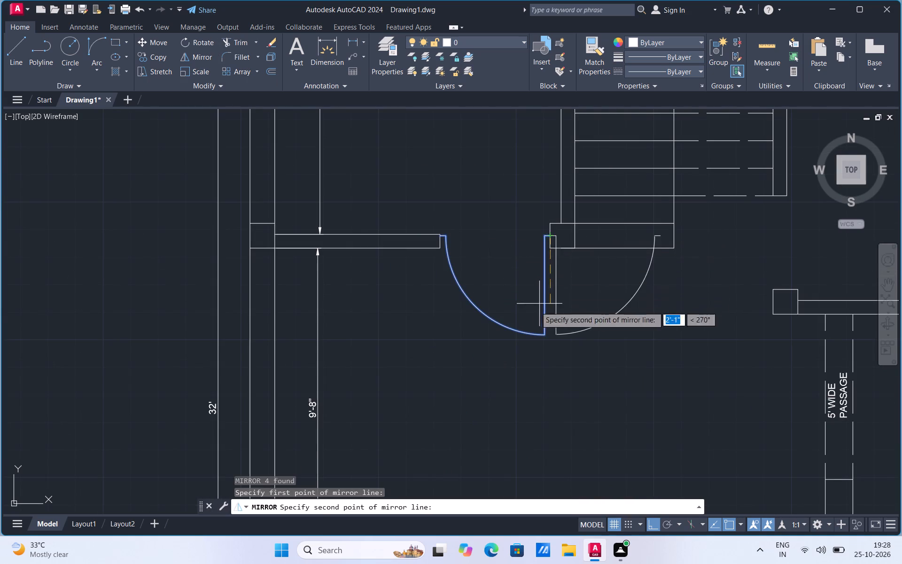
{"action": "left_click", "coordinate": [452, 211]}
{"action": "left_click_drag", "start_coordinate": [463, 240], "coordinate": [451, 211]}
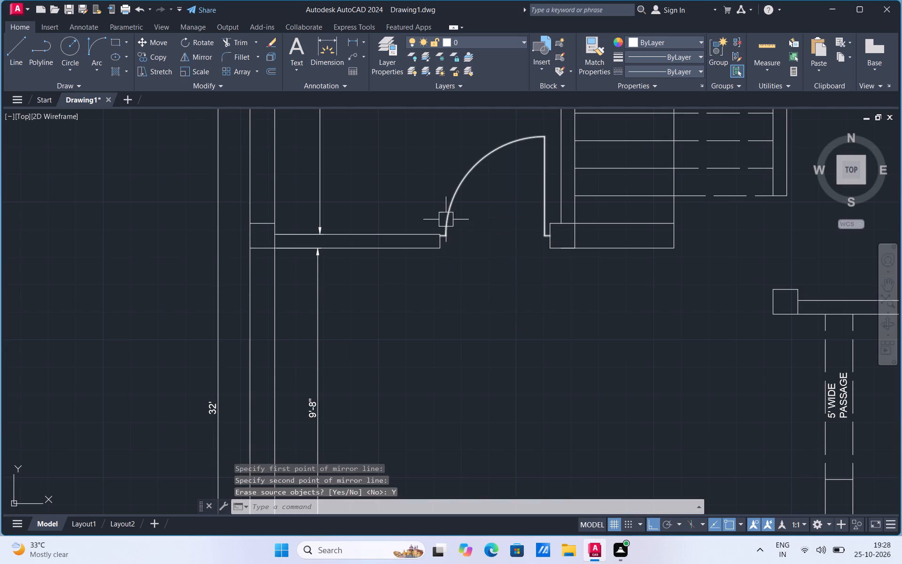
Move the mirrored kitchen door 2" south so its frame end meets the midpoint of the wall's end line.
{"action": "left_click", "coordinate": [443, 222]}
{"action": "right_click", "coordinate": [443, 222]}
{"action": "left_click", "coordinate": [461, 308]}
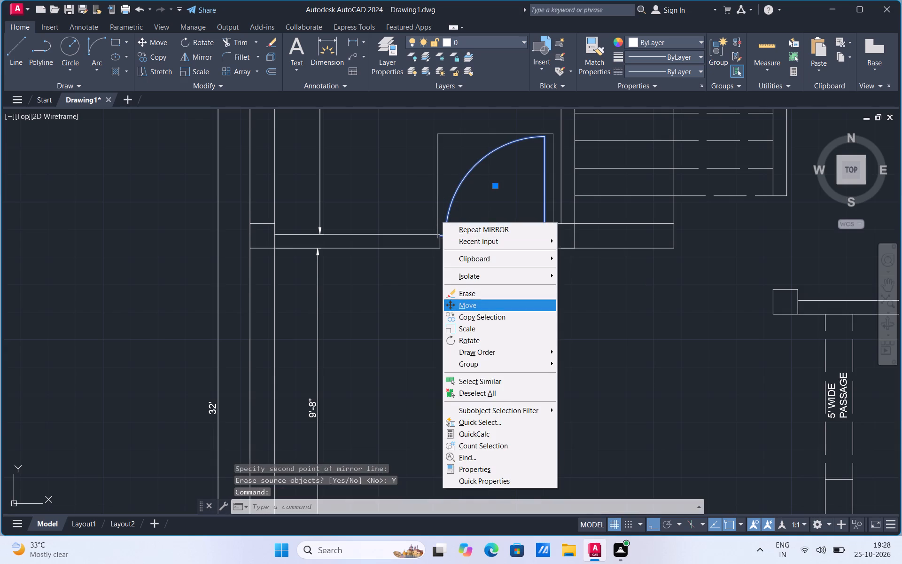
{"action": "scroll", "coordinate": [451, 198], "scroll_direction": "up", "scroll_amount": 2}
{"action": "left_click", "coordinate": [424, 297]}
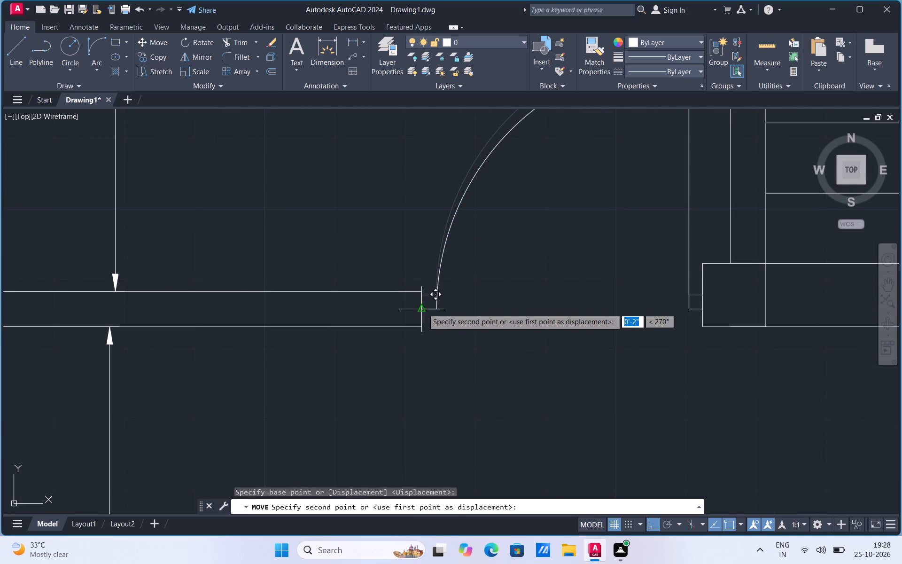
{"action": "left_click", "coordinate": [422, 310]}
Copy the kitchen's south door symbol into the opening of the kitchen's north wall, with its hinge end on the east jamb.
{"action": "scroll", "coordinate": [431, 370], "scroll_direction": "down", "scroll_amount": 2}
{"action": "left_click", "coordinate": [452, 280]}
{"action": "right_click", "coordinate": [452, 280]}
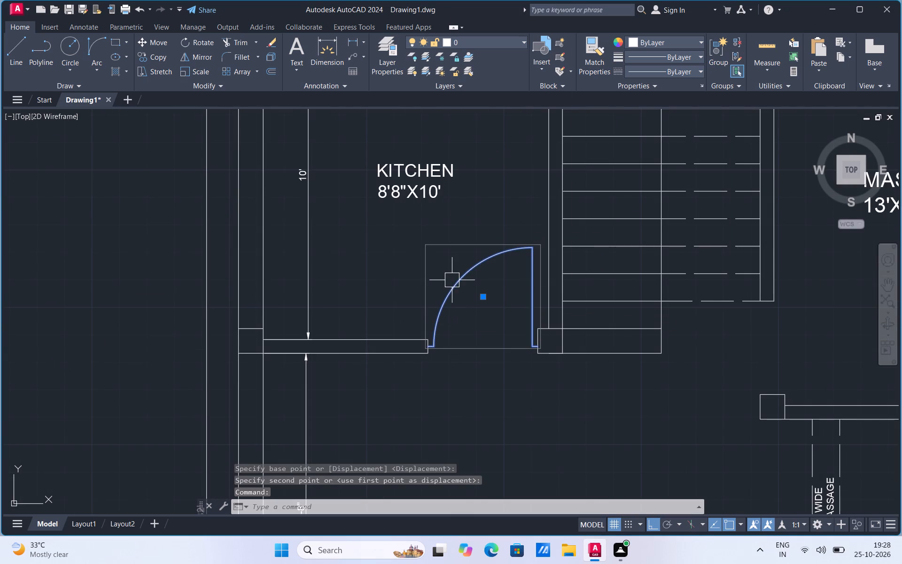
{"action": "left_click", "coordinate": [513, 111]}
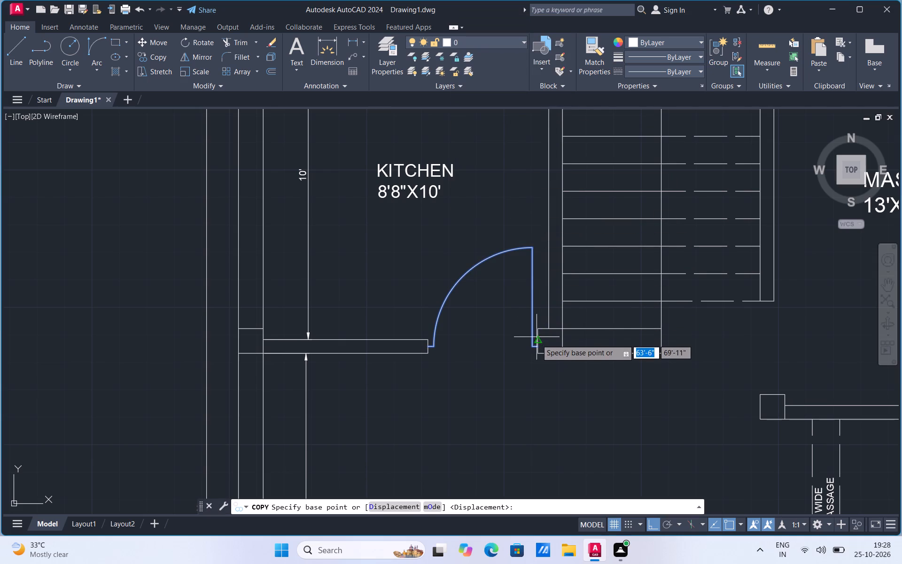
{"action": "left_click", "coordinate": [537, 349]}
{"action": "scroll", "coordinate": [529, 364], "scroll_direction": "down", "scroll_amount": 2}
{"action": "scroll", "coordinate": [536, 198], "scroll_direction": "up", "scroll_amount": 2}
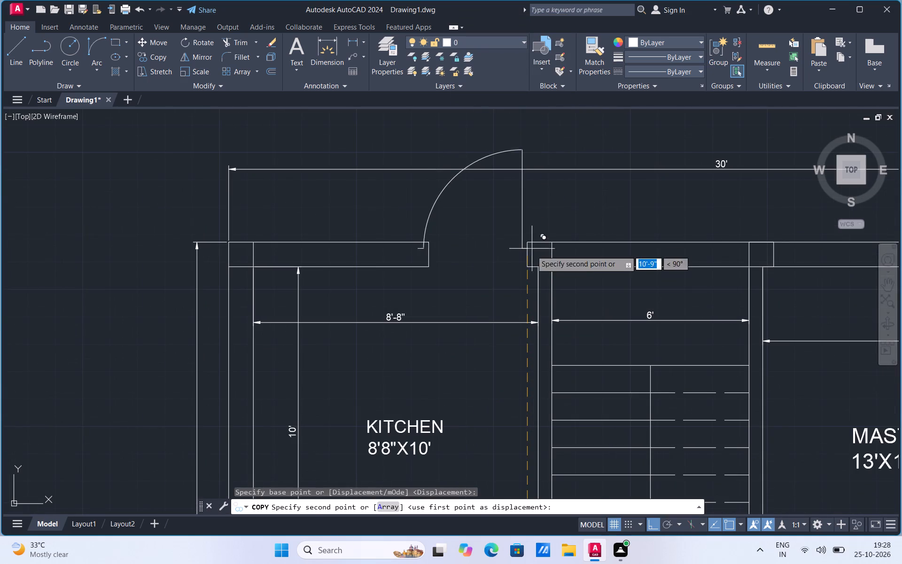
{"action": "left_click", "coordinate": [529, 257]}
{"action": "key", "text": "Escape"}
Move the end line of the kitchen's north wall west to the free end of the copied door symbol.
{"action": "scroll", "coordinate": [430, 252], "scroll_direction": "up", "scroll_amount": 3}
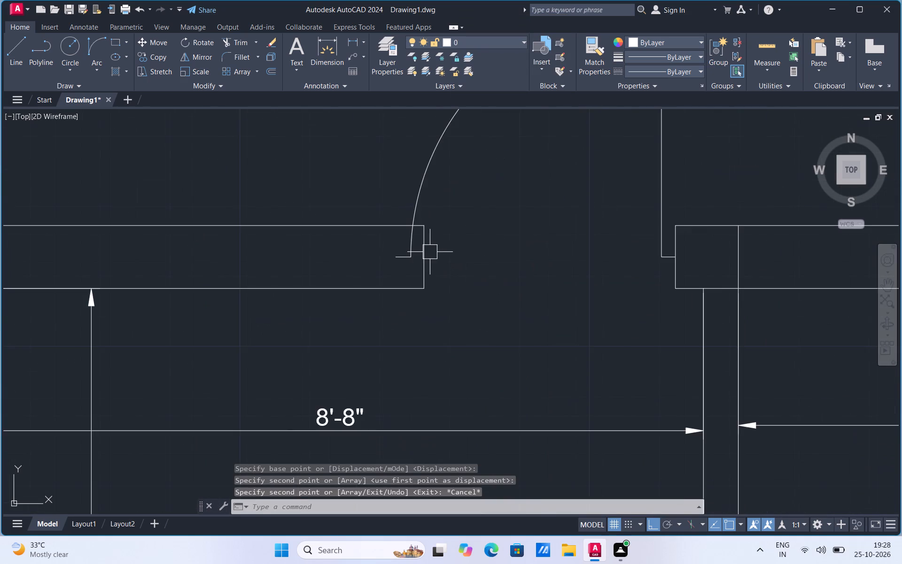
{"action": "left_click", "coordinate": [422, 267]}
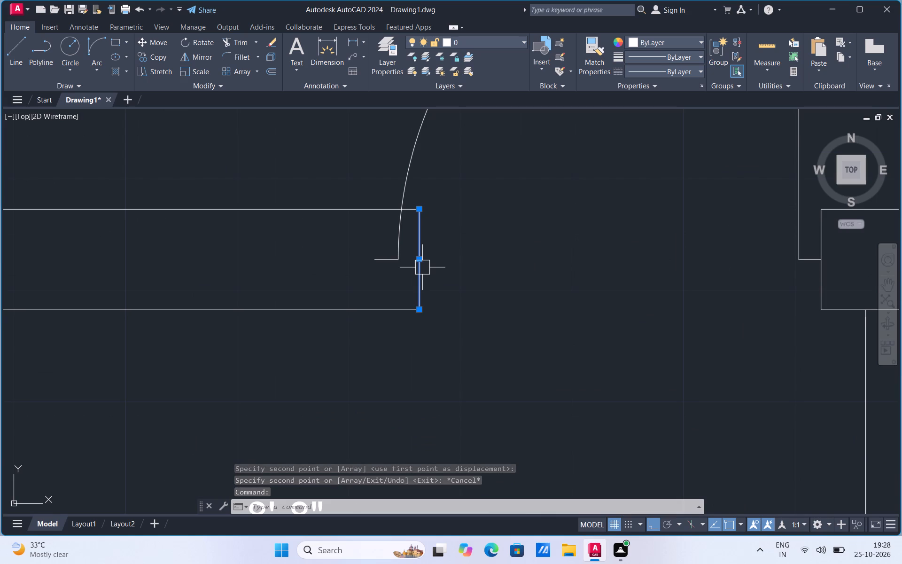
{"action": "right_click", "coordinate": [422, 267]}
{"action": "left_click", "coordinate": [455, 336]}
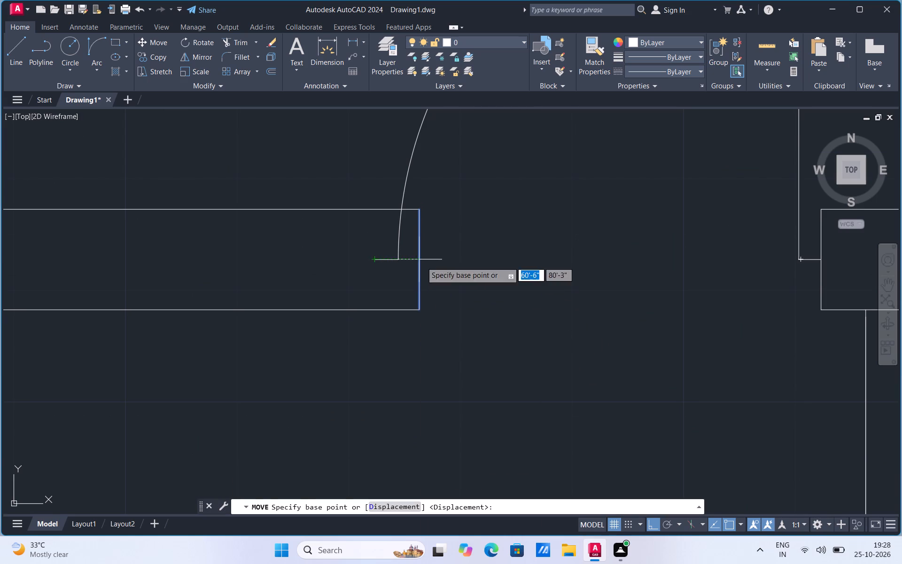
{"action": "left_click", "coordinate": [421, 262]}
{"action": "left_click", "coordinate": [377, 262]}
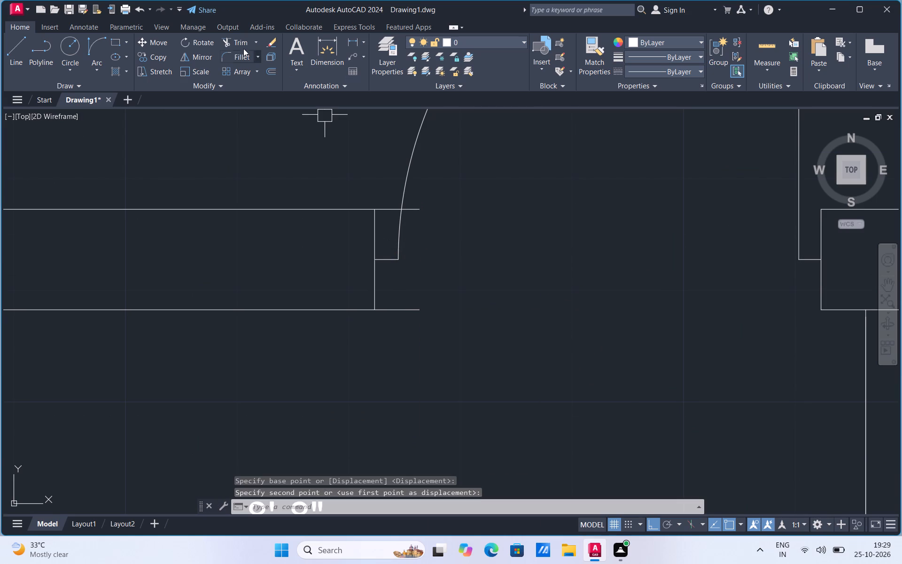
Trim the two kitchen north wall lines that extend past the moved end line.
{"action": "left_click", "coordinate": [241, 45]}
{"action": "left_click", "coordinate": [385, 209]}
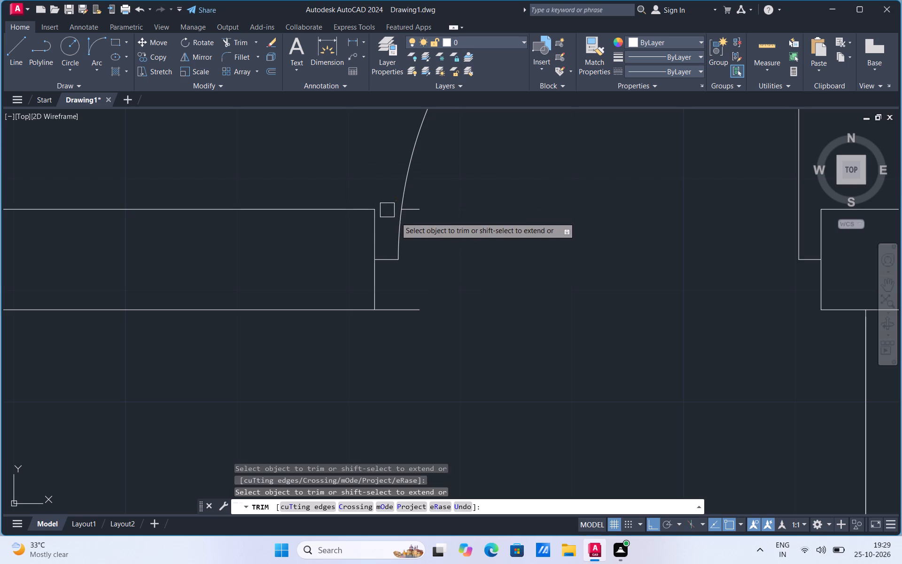
{"action": "left_click", "coordinate": [416, 211]}
{"action": "left_click", "coordinate": [406, 310]}
{"action": "scroll", "coordinate": [407, 331], "scroll_direction": "down", "scroll_amount": 2}
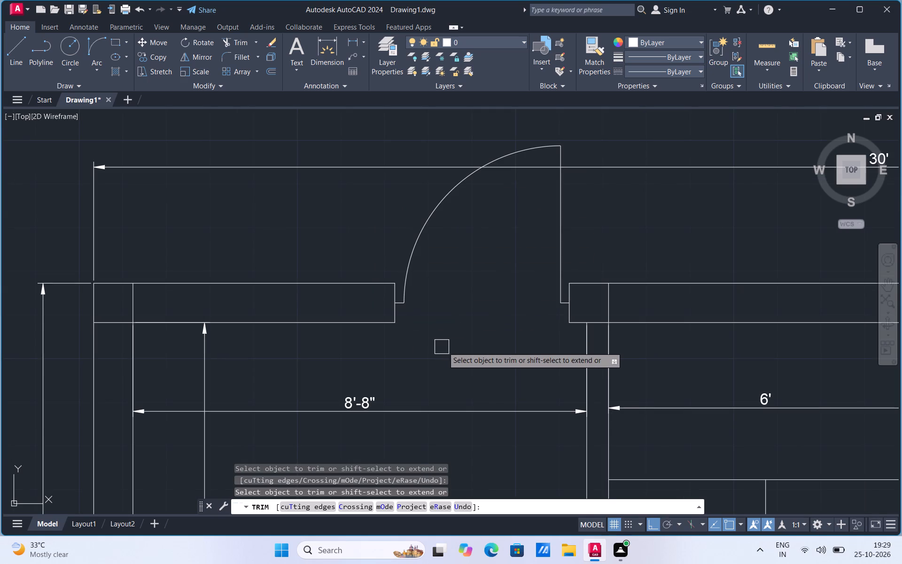
{"action": "key", "text": "Escape"}
Mirror the kitchen's north door symbol about the wall's horizontal centre line so it swings into the kitchen, erasing the source.
{"action": "left_click", "coordinate": [431, 219]}
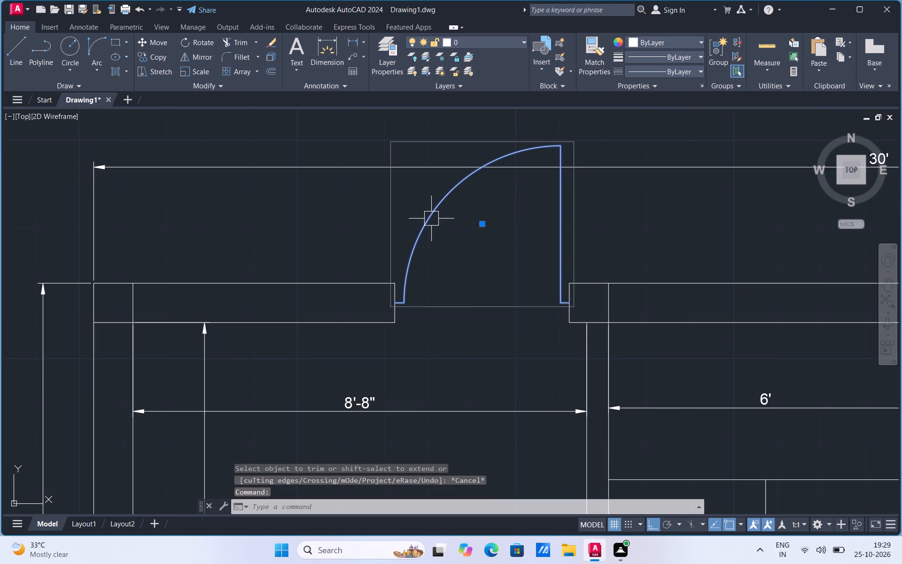
{"action": "right_click", "coordinate": [431, 219]}
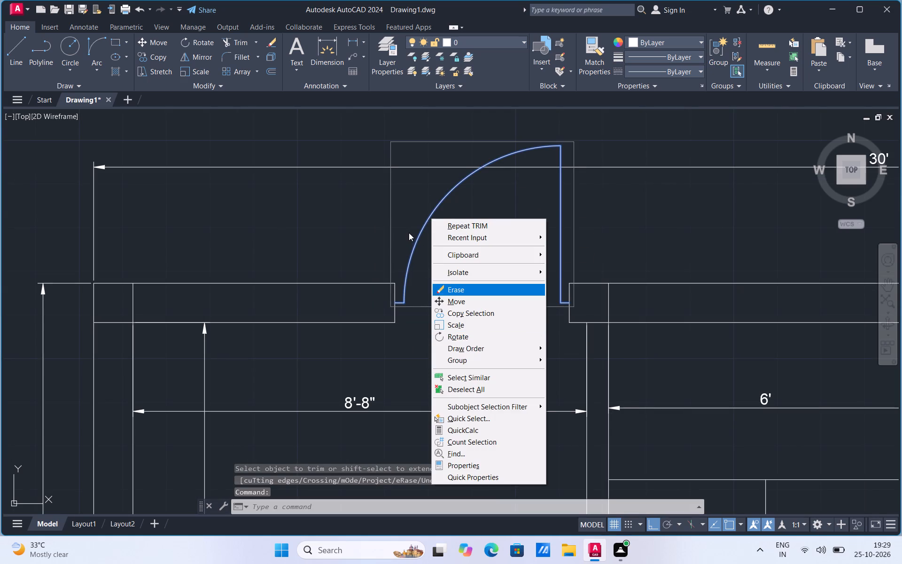
{"action": "key", "text": "Escape"}
{"action": "type", "text": "MI"}
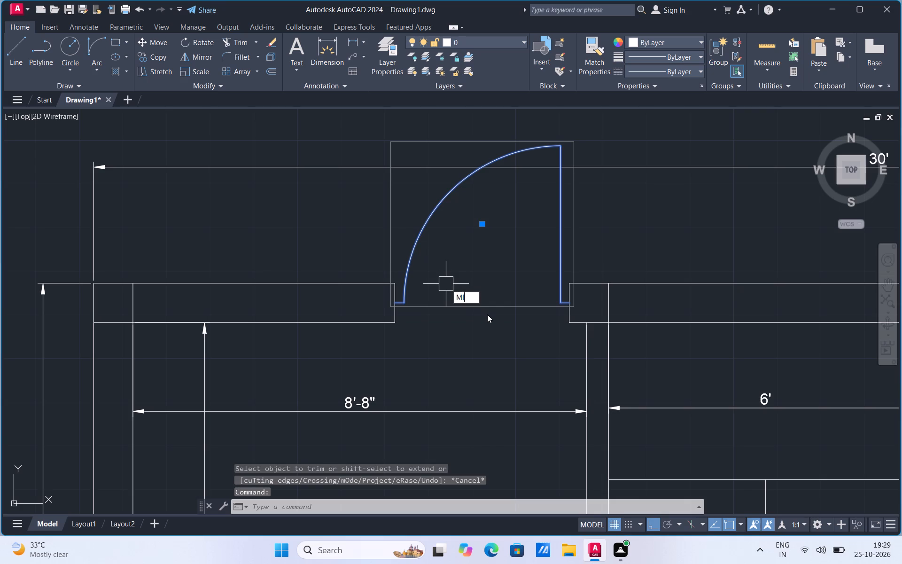
{"action": "left_click", "coordinate": [494, 311]}
{"action": "left_click", "coordinate": [570, 300]}
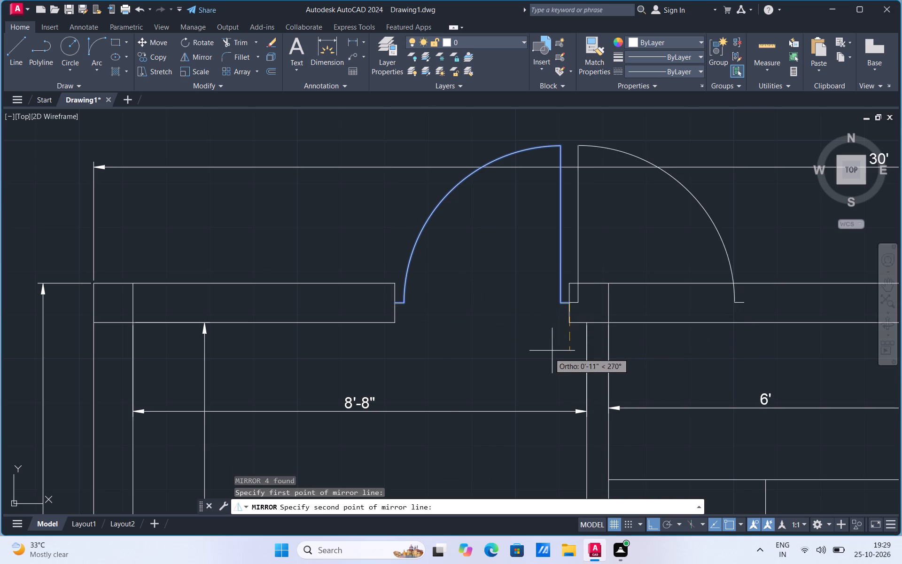
{"action": "left_click", "coordinate": [473, 327]}
{"action": "left_click", "coordinate": [483, 348]}
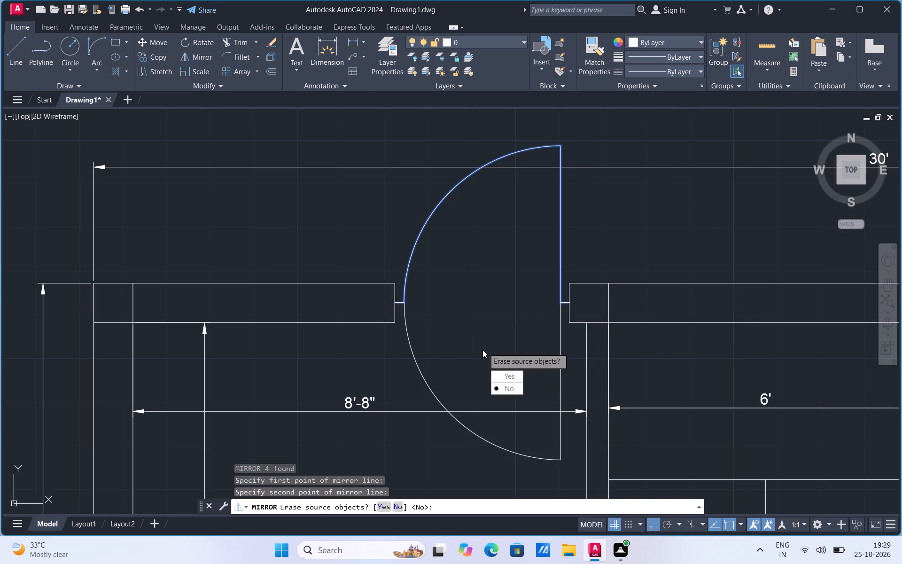
{"action": "left_click", "coordinate": [491, 370]}
{"action": "left_click_drag", "start_coordinate": [504, 395], "coordinate": [491, 370]}
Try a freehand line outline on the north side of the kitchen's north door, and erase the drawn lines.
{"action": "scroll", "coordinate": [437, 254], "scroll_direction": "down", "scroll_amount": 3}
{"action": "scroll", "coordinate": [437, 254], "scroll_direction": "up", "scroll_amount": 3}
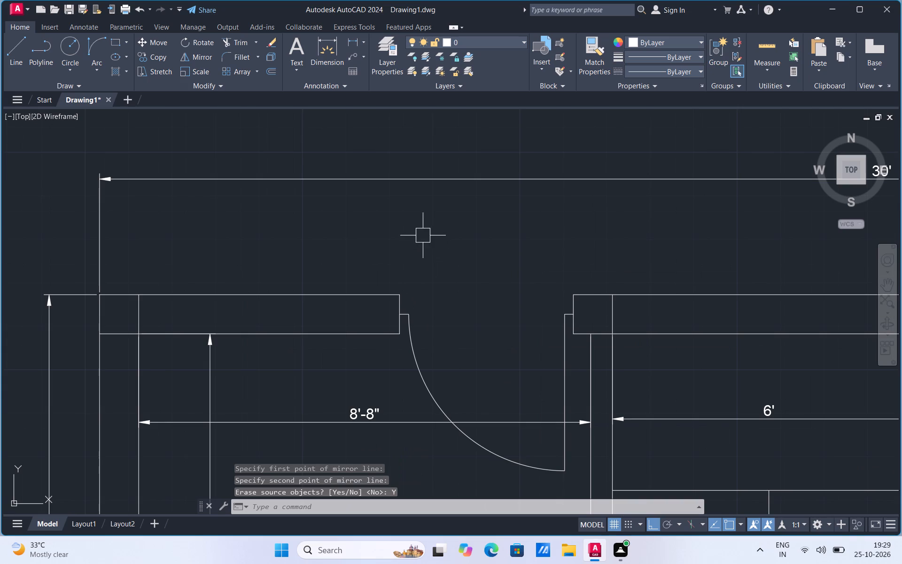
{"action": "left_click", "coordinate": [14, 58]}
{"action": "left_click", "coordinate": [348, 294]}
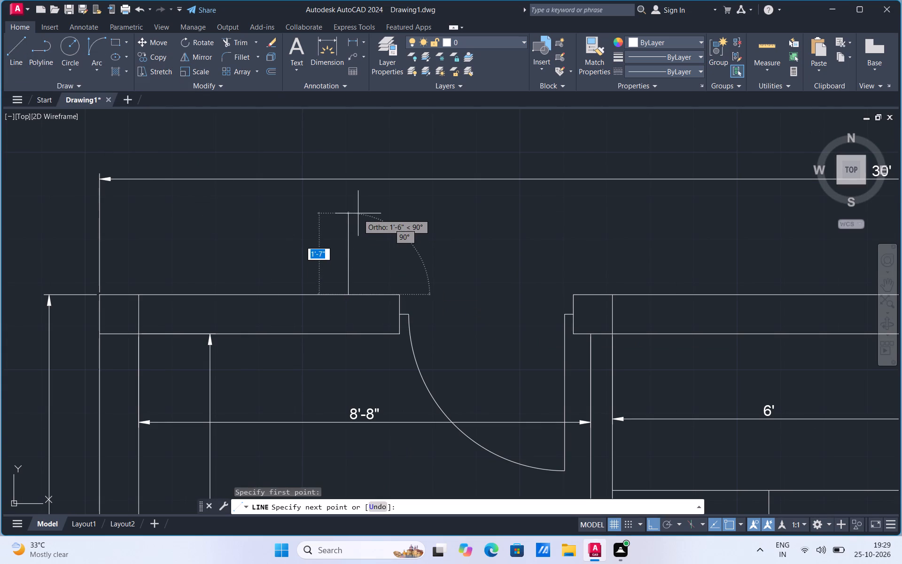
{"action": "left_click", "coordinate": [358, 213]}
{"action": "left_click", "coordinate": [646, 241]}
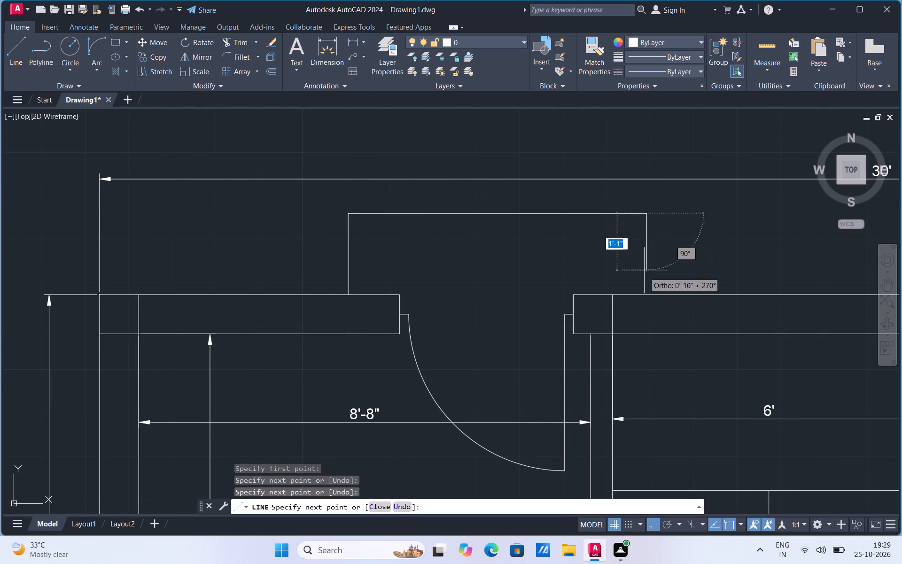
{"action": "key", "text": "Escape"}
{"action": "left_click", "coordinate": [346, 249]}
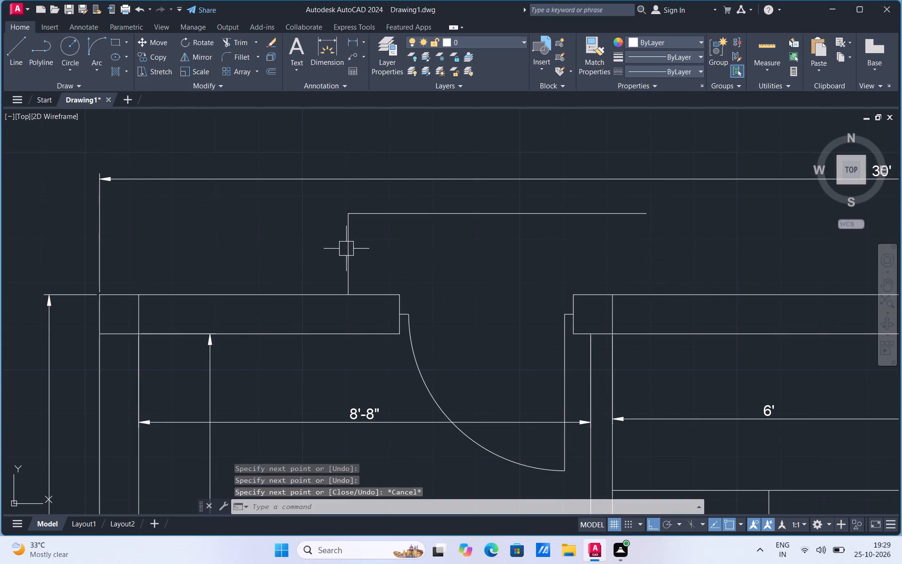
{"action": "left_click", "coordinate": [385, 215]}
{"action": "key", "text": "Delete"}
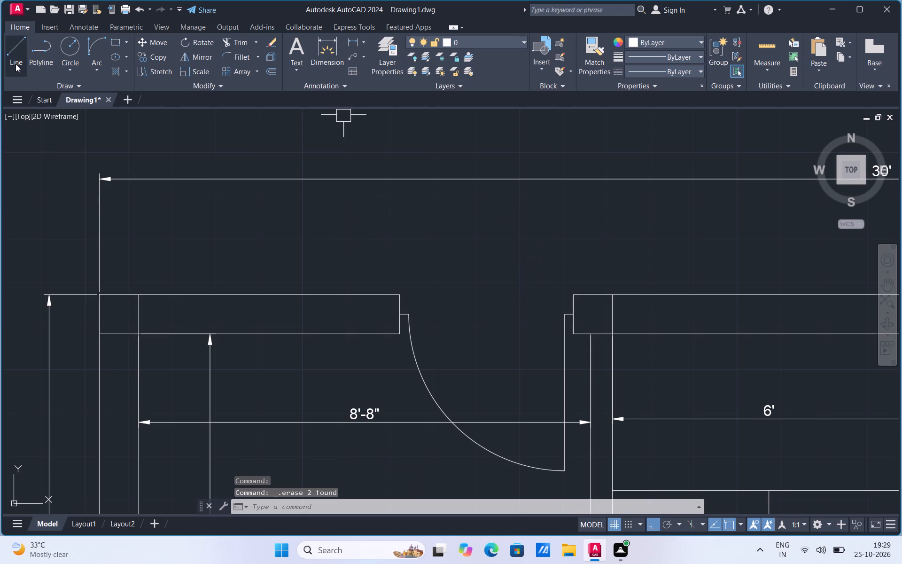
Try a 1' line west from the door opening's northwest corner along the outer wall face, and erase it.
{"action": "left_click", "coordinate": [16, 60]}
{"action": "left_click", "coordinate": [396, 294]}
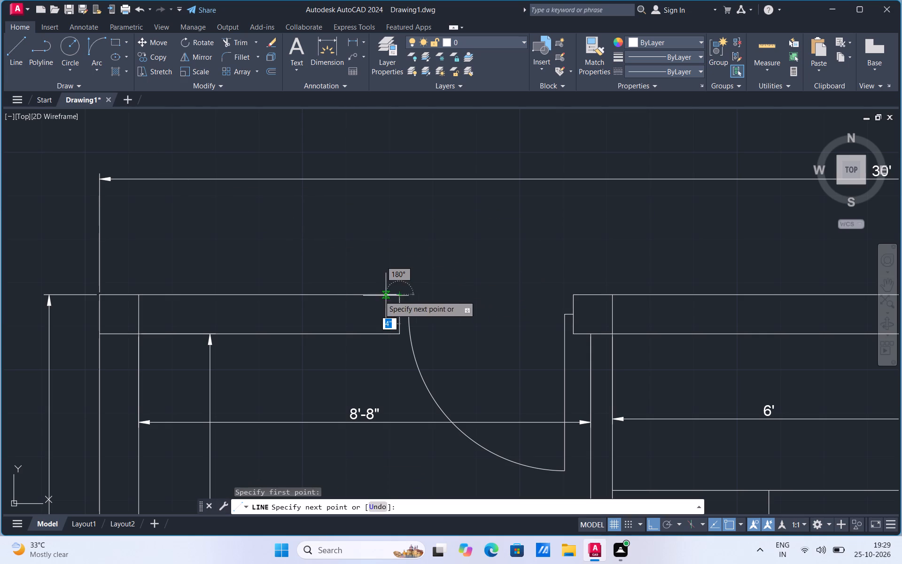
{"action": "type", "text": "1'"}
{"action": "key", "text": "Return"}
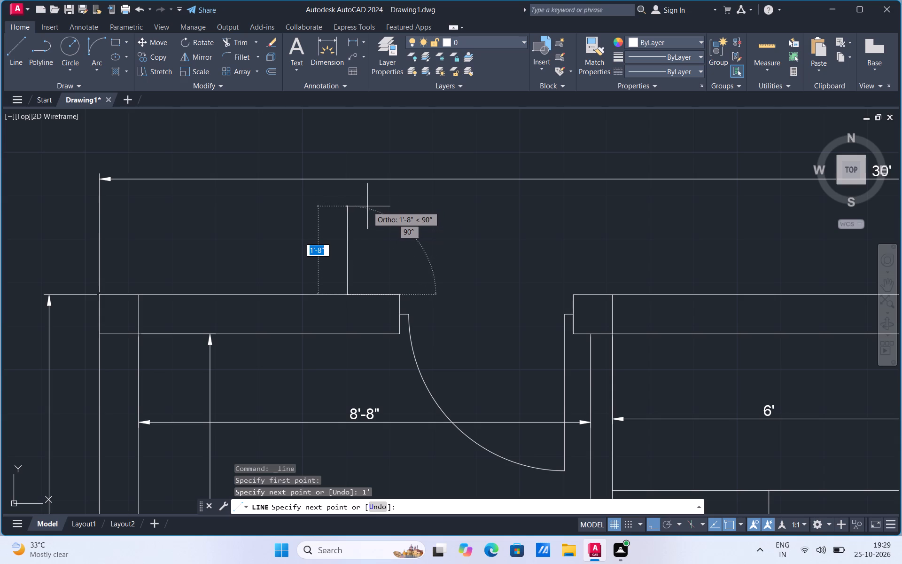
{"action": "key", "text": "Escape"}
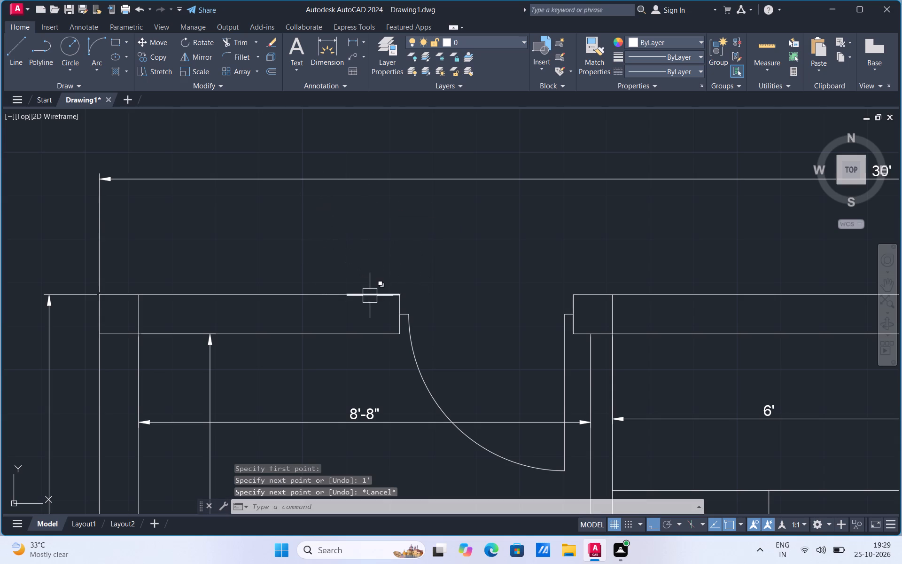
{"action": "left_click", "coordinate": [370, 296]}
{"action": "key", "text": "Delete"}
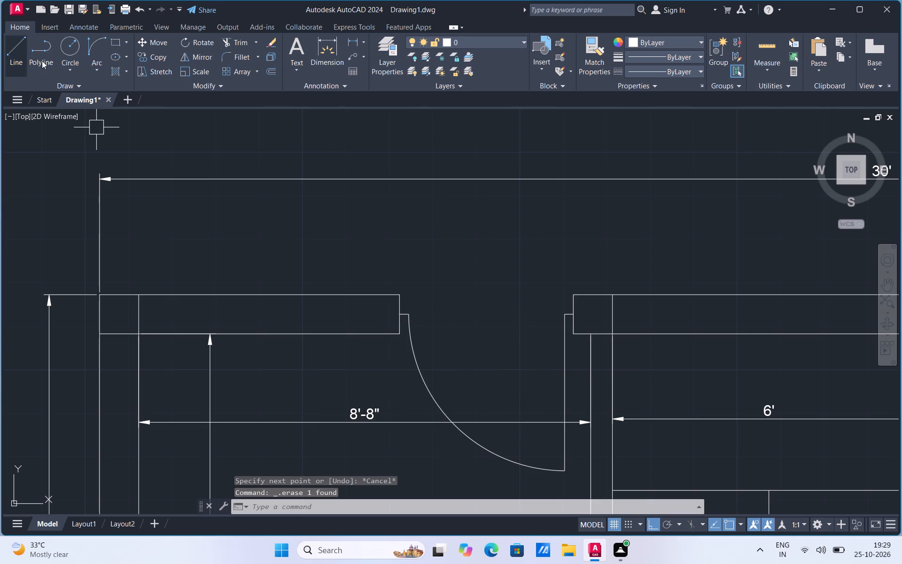
Draw a line 6" west from the door opening's northwest corner along the outer wall face, continuing 1' north.
{"action": "left_click", "coordinate": [21, 56]}
{"action": "left_click", "coordinate": [401, 295]}
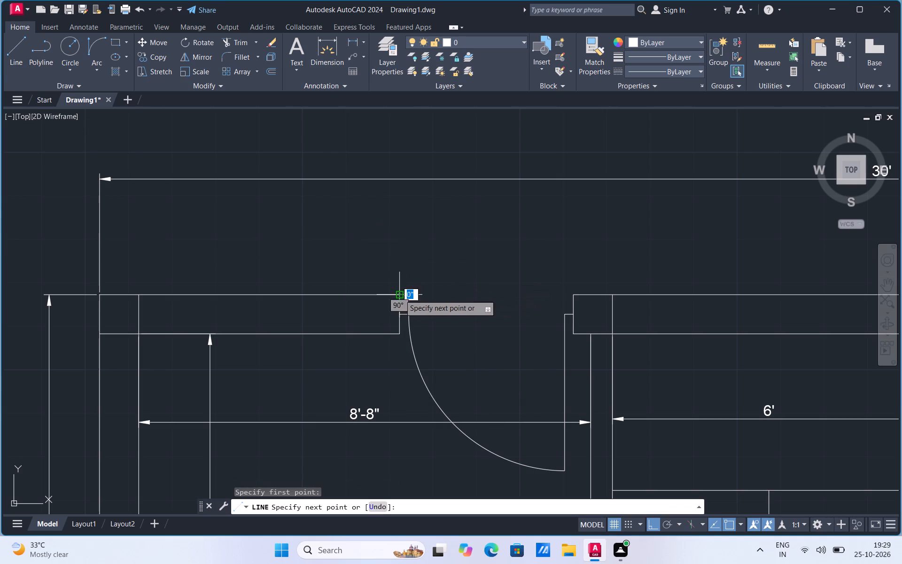
{"action": "key", "text": "6"}
{"action": "key", "text": "Return"}
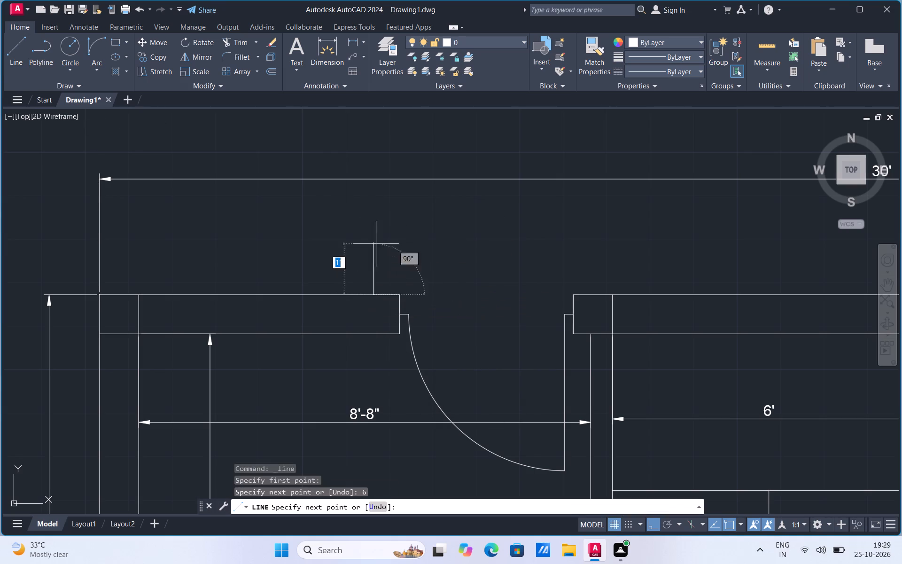
{"action": "type", "text": "1'"}
{"action": "key", "text": "Return"}
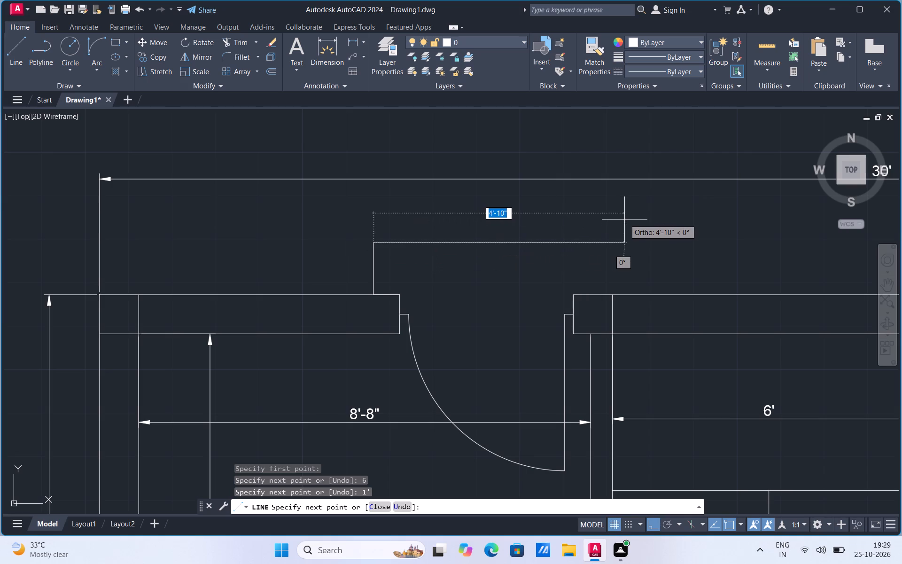
{"action": "key", "text": "Escape"}
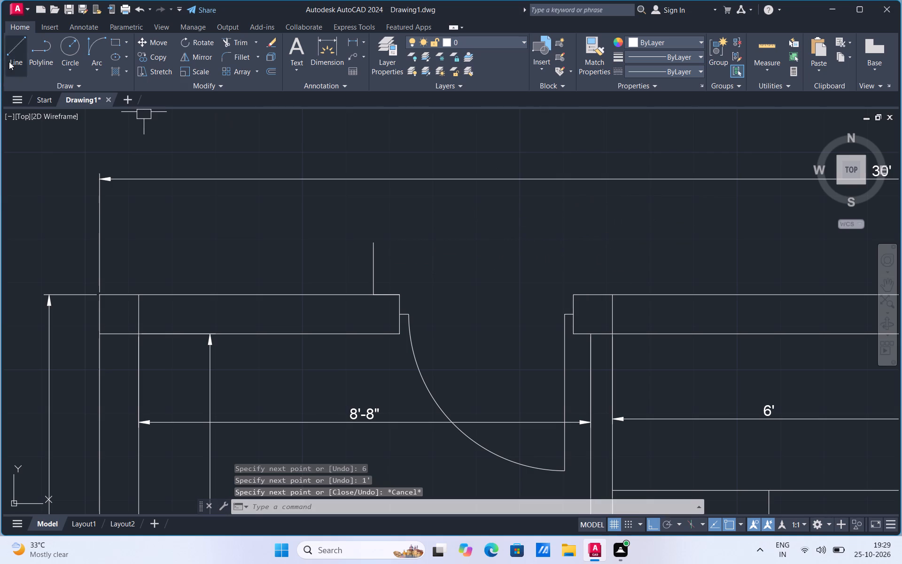
Draw a line from the opening's northeast corner 6" east and 1' north, and join it west to the first 1' line.
{"action": "left_click", "coordinate": [9, 62]}
{"action": "left_click", "coordinate": [575, 298]}
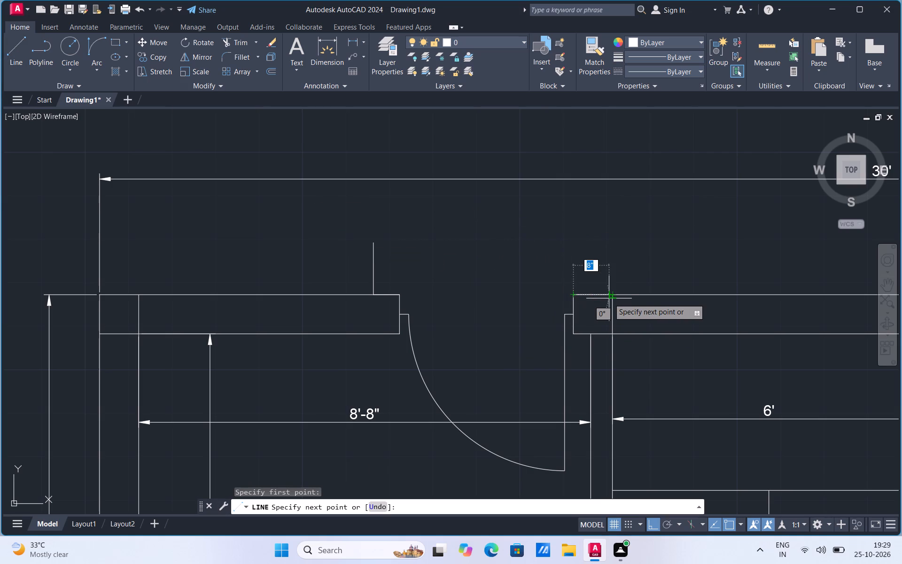
{"action": "key", "text": "6"}
{"action": "key", "text": "Return"}
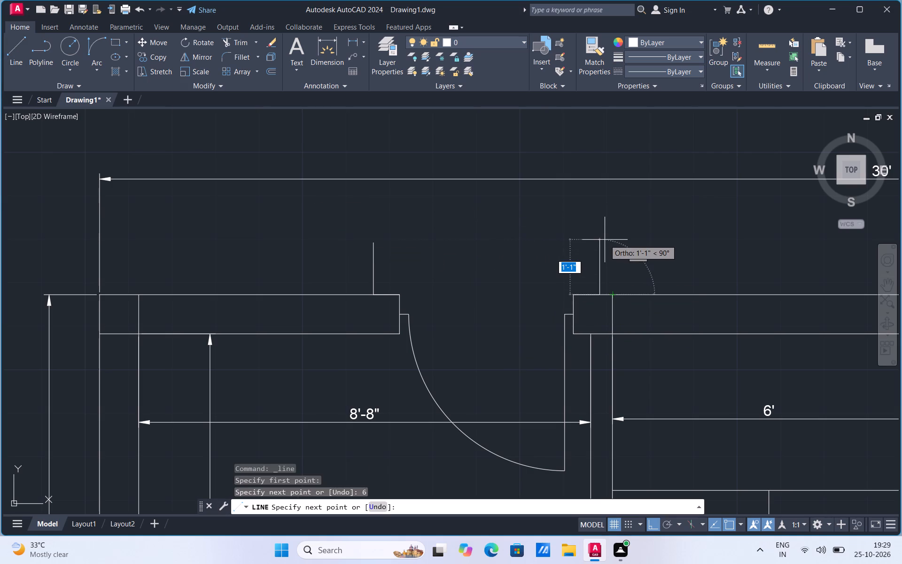
{"action": "type", "text": "1'"}
{"action": "key", "text": "Return"}
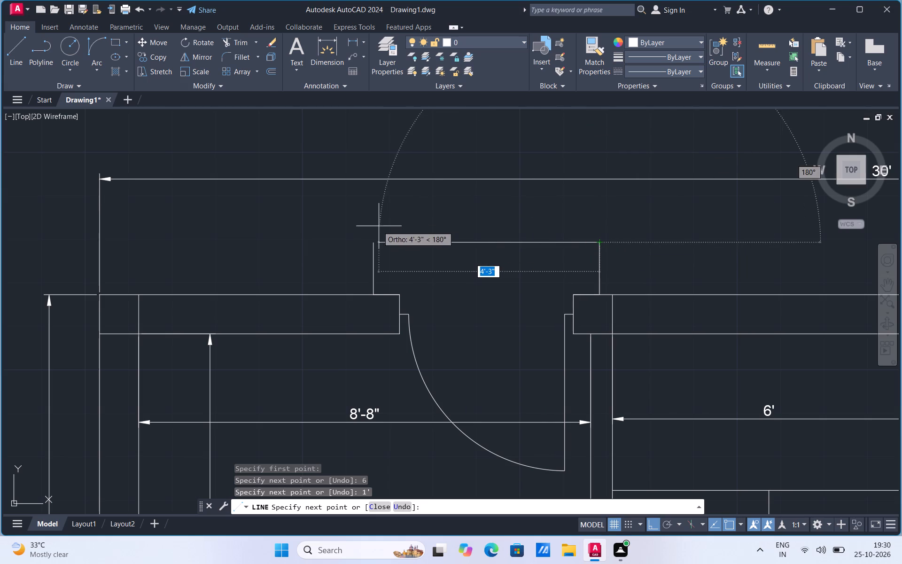
{"action": "left_click", "coordinate": [372, 244]}
{"action": "key", "text": "Escape"}
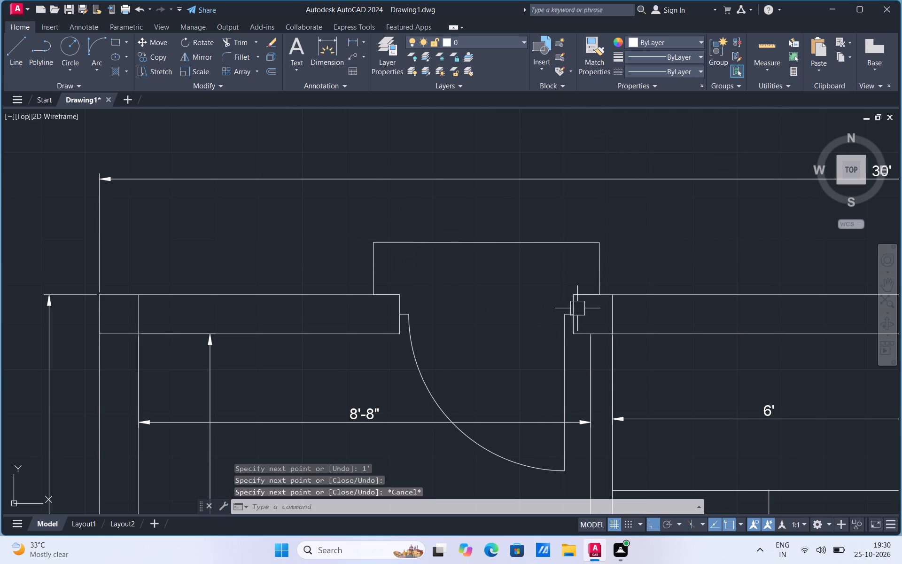
Erase the two 6" guide lines lying along the outer wall face beside the kitchen door opening.
{"action": "left_click", "coordinate": [591, 296]}
{"action": "key", "text": "Delete"}
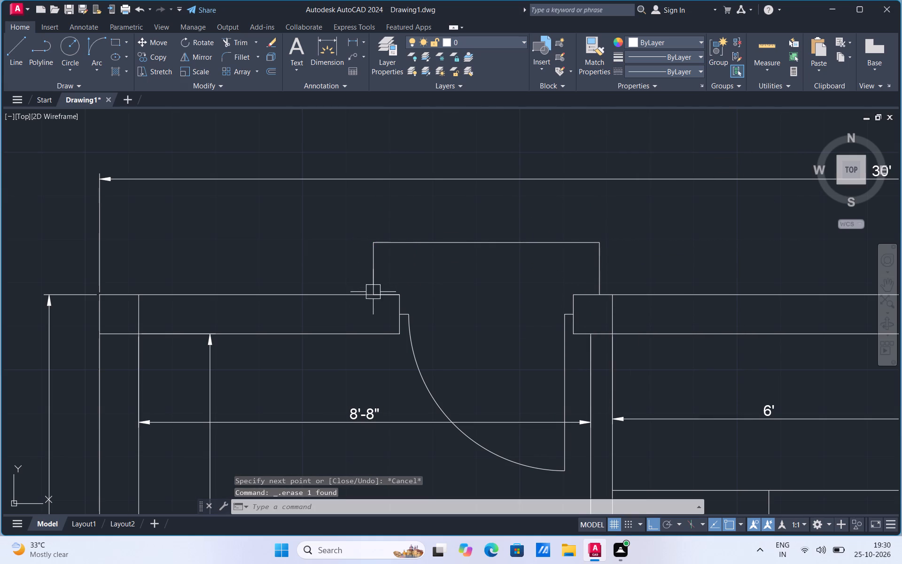
{"action": "left_click", "coordinate": [389, 294]}
{"action": "key", "text": "Delete"}
Draw a larger three-sided outline around the first one outside the kitchen door, about 1'-7" deep, ending on the outer wall face.
{"action": "left_click", "coordinate": [16, 67]}
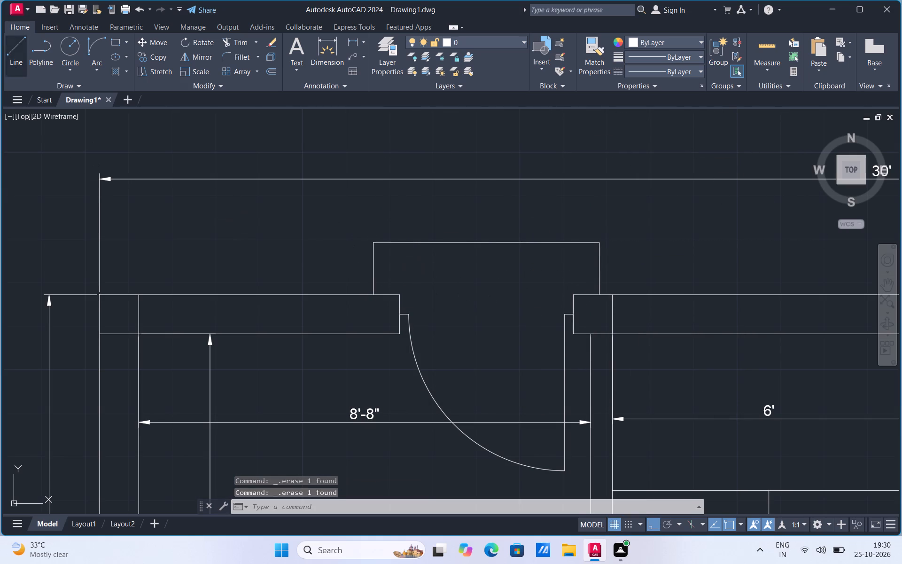
{"action": "left_click", "coordinate": [334, 294]}
{"action": "left_click", "coordinate": [337, 208]}
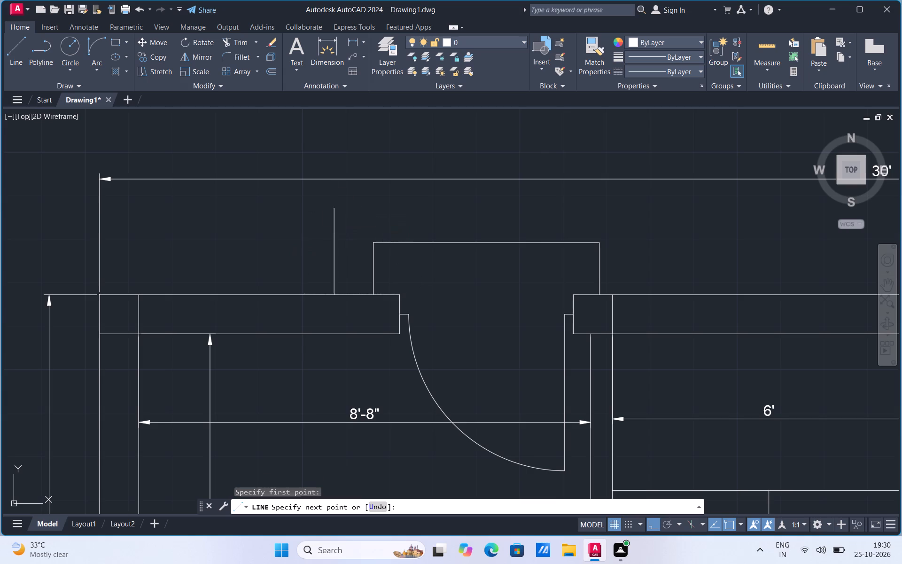
{"action": "left_click", "coordinate": [636, 221]}
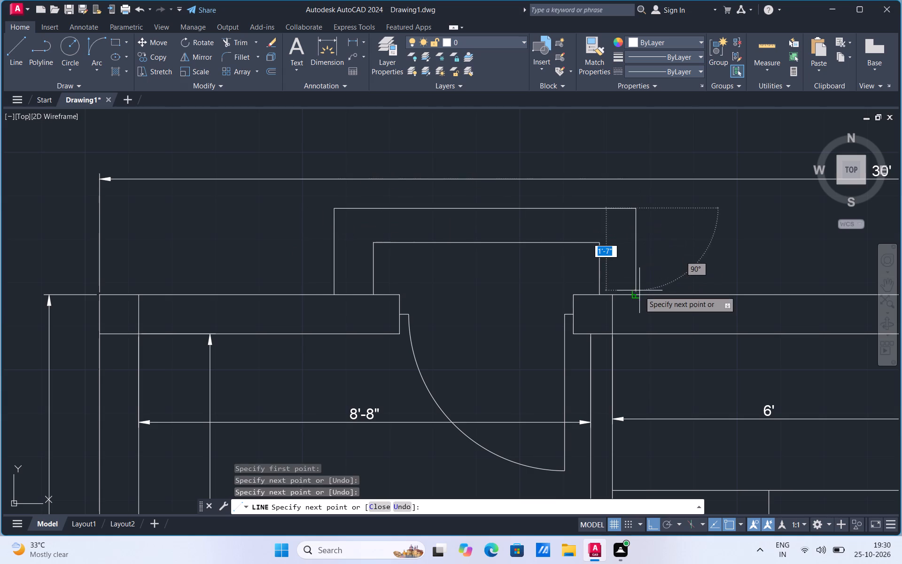
{"action": "left_click", "coordinate": [639, 296]}
{"action": "key", "text": "Escape"}
Erase the 11'-9" and 4' dimensions inside the sit out.
{"action": "scroll", "coordinate": [357, 225], "scroll_direction": "down", "scroll_amount": 2}
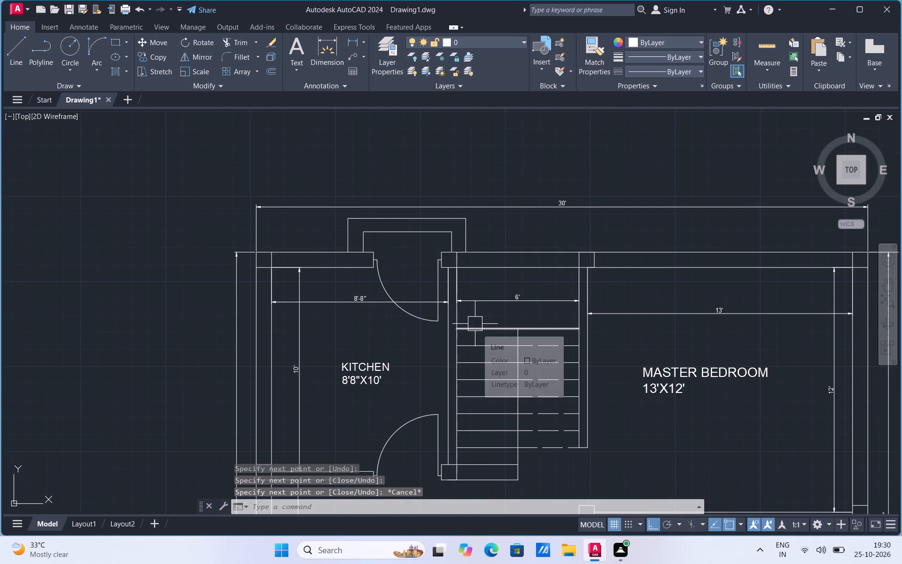
{"action": "scroll", "coordinate": [464, 260], "scroll_direction": "down", "scroll_amount": 1}
{"action": "scroll", "coordinate": [553, 340], "scroll_direction": "up", "scroll_amount": 1}
{"action": "scroll", "coordinate": [401, 307], "scroll_direction": "down", "scroll_amount": 1}
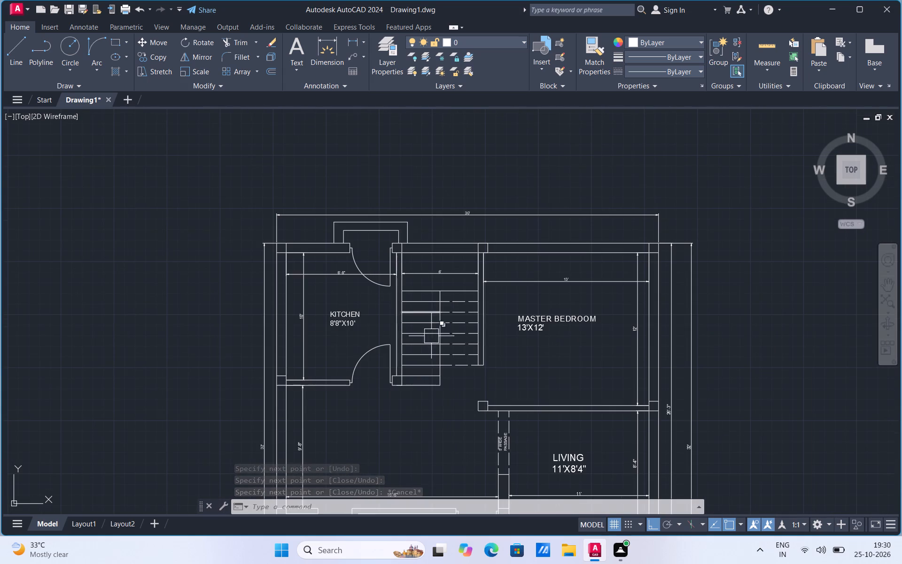
{"action": "scroll", "coordinate": [481, 293], "scroll_direction": "down", "scroll_amount": 3}
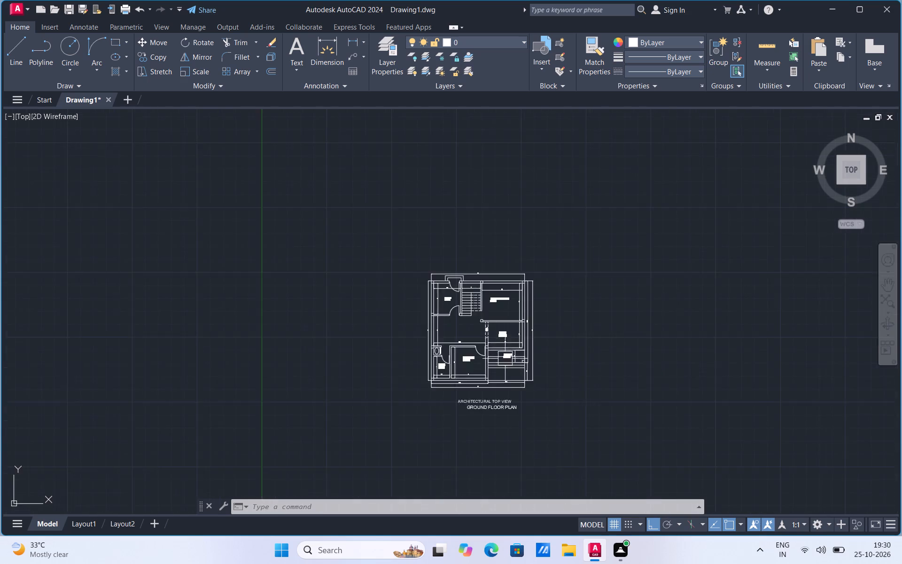
{"action": "scroll", "coordinate": [505, 360], "scroll_direction": "up", "scroll_amount": 3}
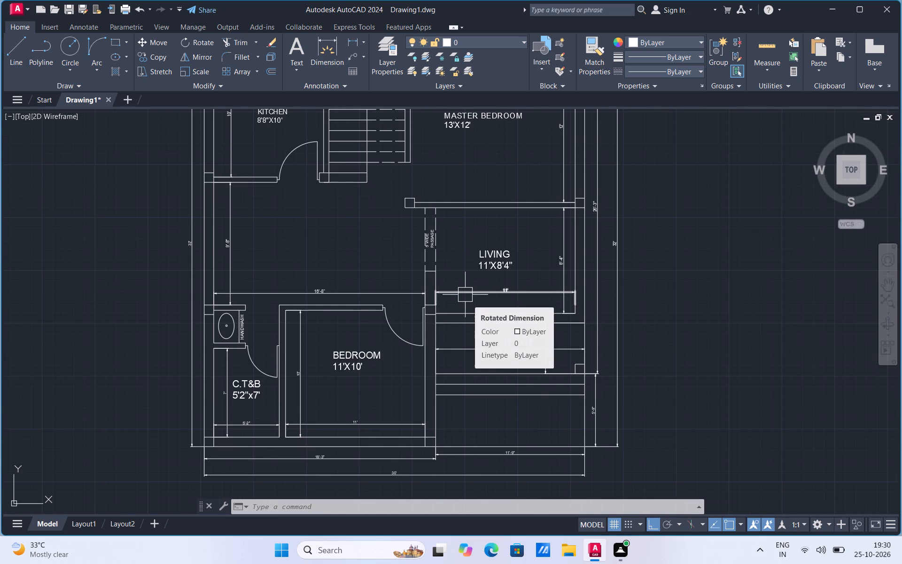
{"action": "scroll", "coordinate": [535, 402], "scroll_direction": "up", "scroll_amount": 1}
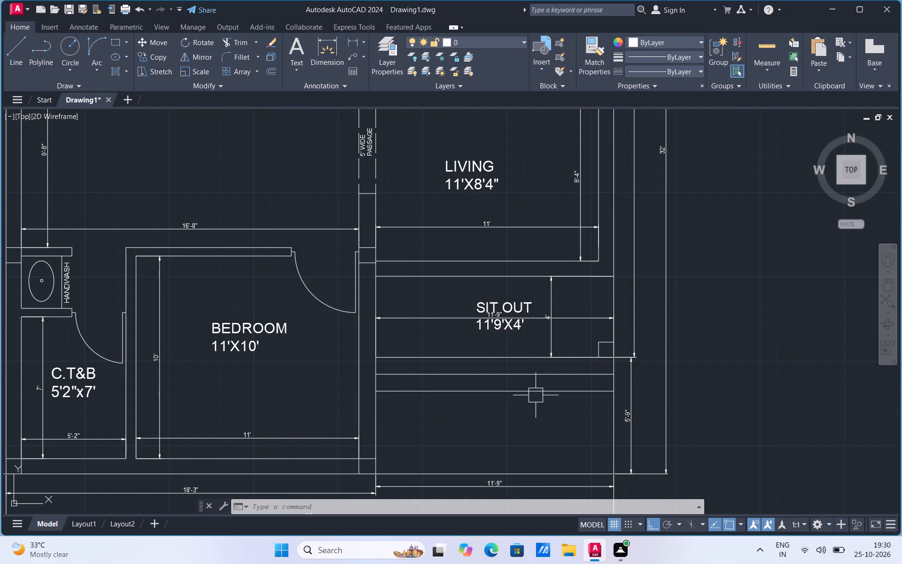
{"action": "left_click", "coordinate": [438, 319]}
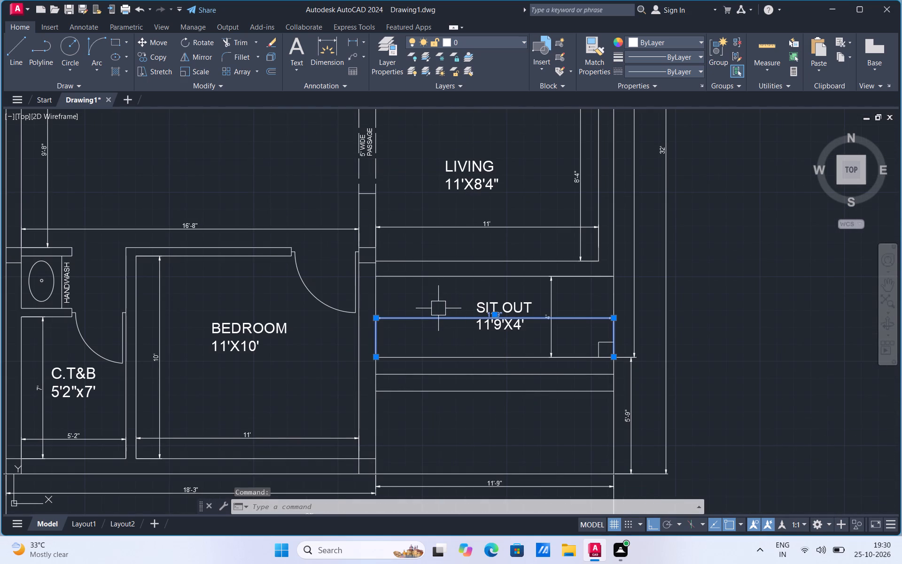
{"action": "key", "text": "Delete"}
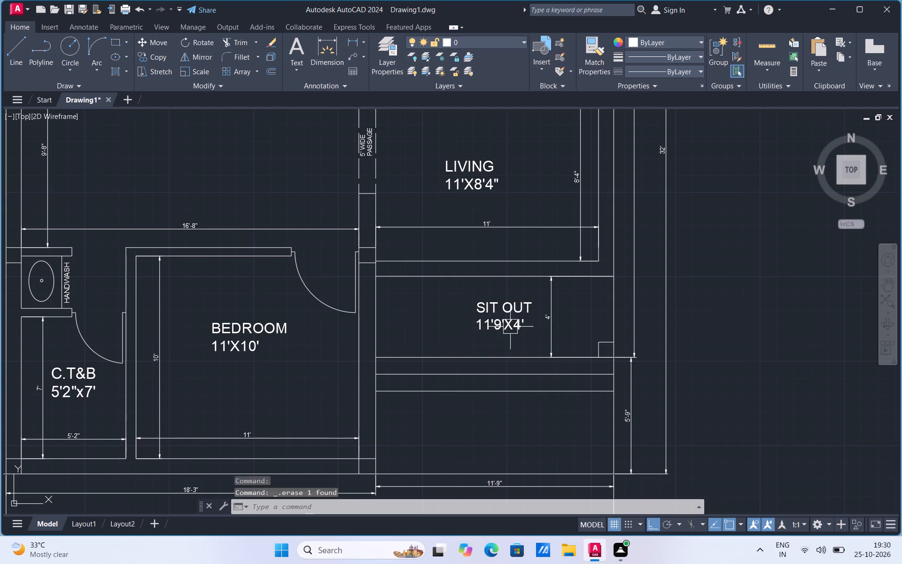
{"action": "left_click", "coordinate": [546, 327]}
{"action": "key", "text": "Delete"}
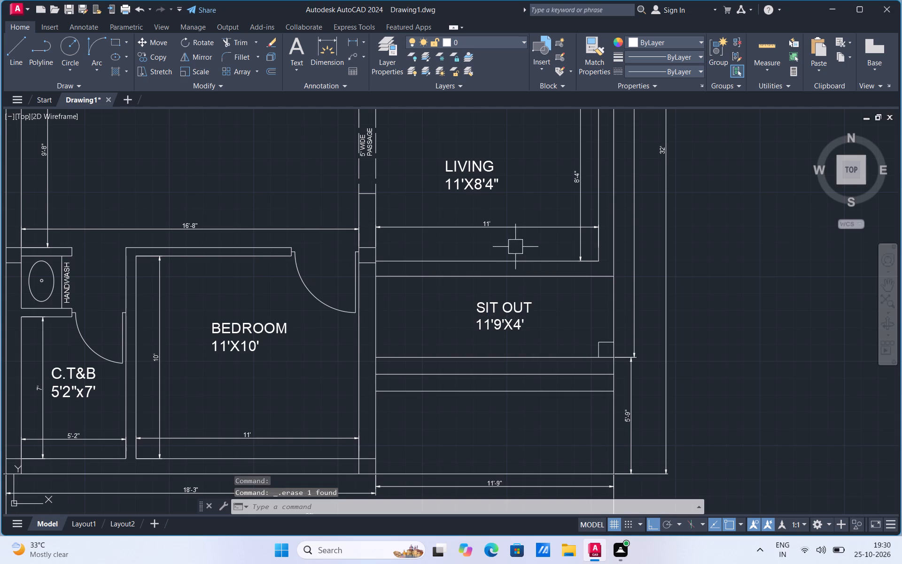
Remove the interior dimensions from the open area above the bedroom, the C.T&B, the bedroom and the living room using Trim.
{"action": "left_click", "coordinate": [238, 40]}
{"action": "left_click", "coordinate": [214, 228]}
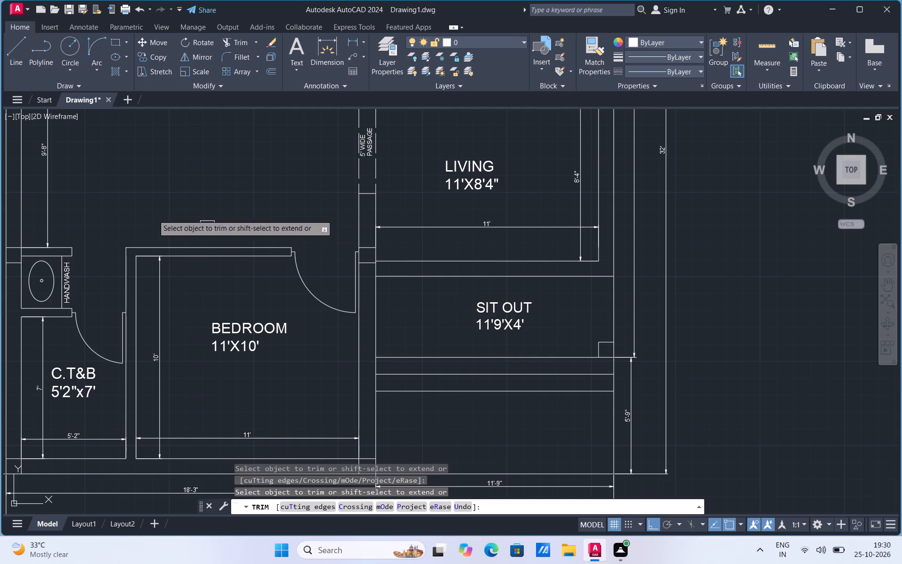
{"action": "left_click", "coordinate": [52, 203]}
{"action": "left_click", "coordinate": [47, 338]}
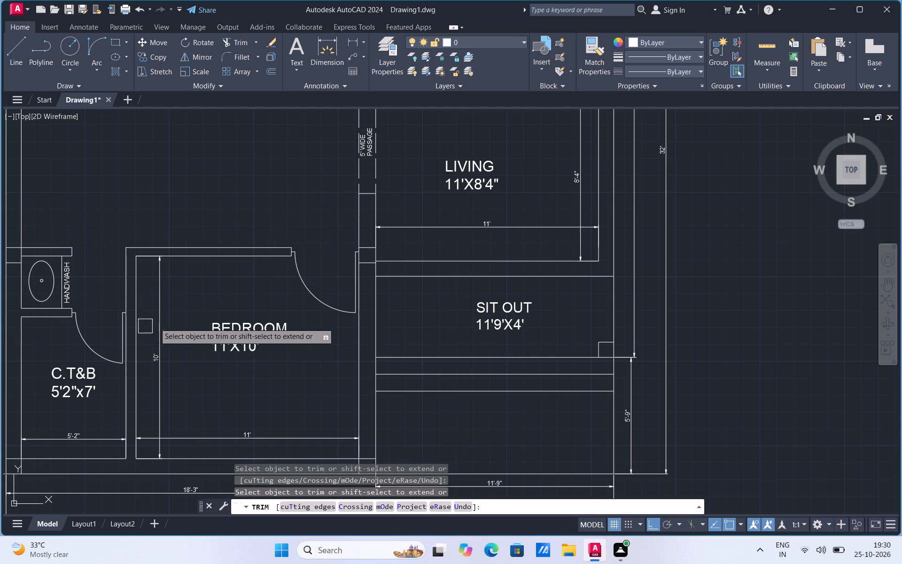
{"action": "left_click", "coordinate": [161, 322]}
{"action": "left_click", "coordinate": [187, 436]}
{"action": "left_click", "coordinate": [96, 436]}
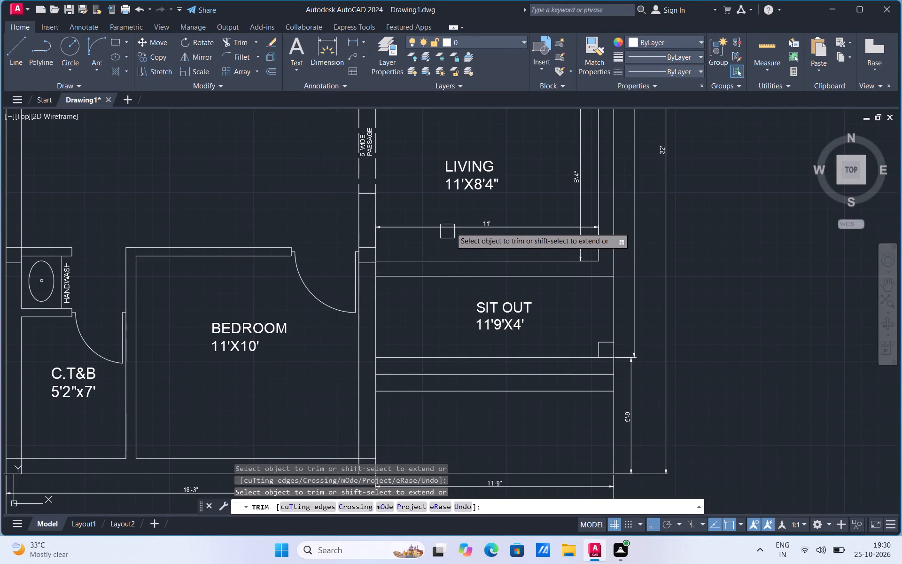
{"action": "left_click", "coordinate": [470, 233]}
{"action": "left_click", "coordinate": [575, 188]}
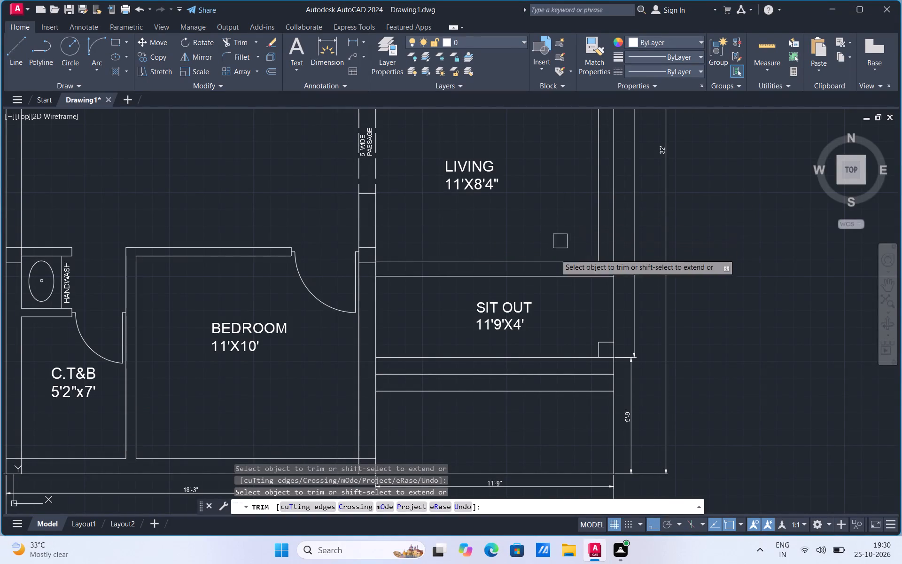
Remove the width and height dimensions inside the kitchen and the master bedroom using Trim.
{"action": "scroll", "coordinate": [523, 386], "scroll_direction": "down", "scroll_amount": 2}
{"action": "scroll", "coordinate": [339, 177], "scroll_direction": "up", "scroll_amount": 1}
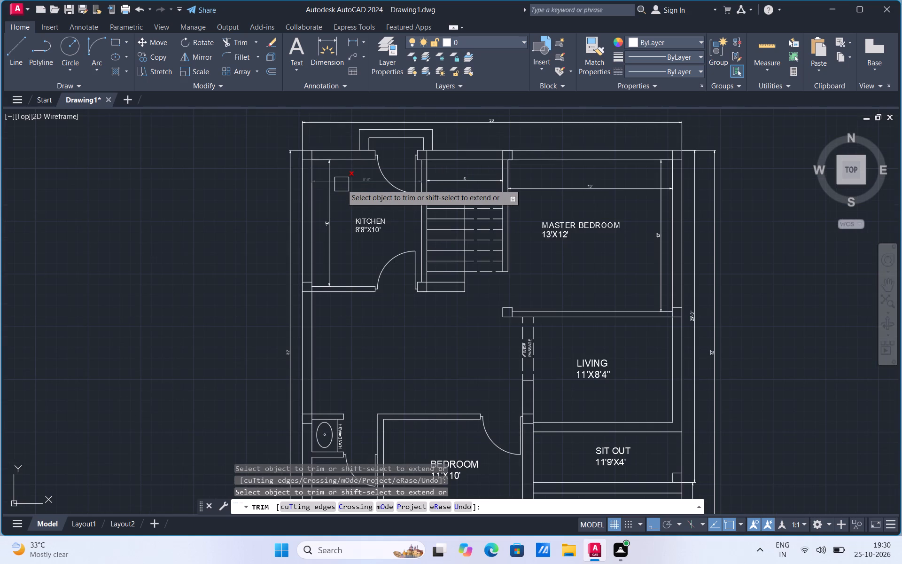
{"action": "left_click", "coordinate": [342, 183]}
{"action": "left_click", "coordinate": [331, 220]}
{"action": "left_click", "coordinate": [604, 190]}
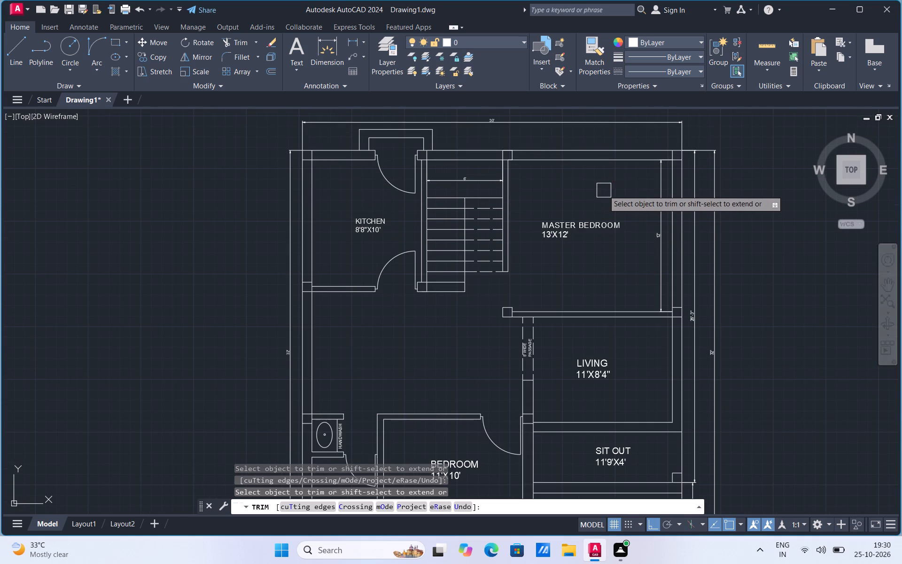
{"action": "left_click", "coordinate": [659, 234]}
{"action": "scroll", "coordinate": [616, 185], "scroll_direction": "down", "scroll_amount": 1}
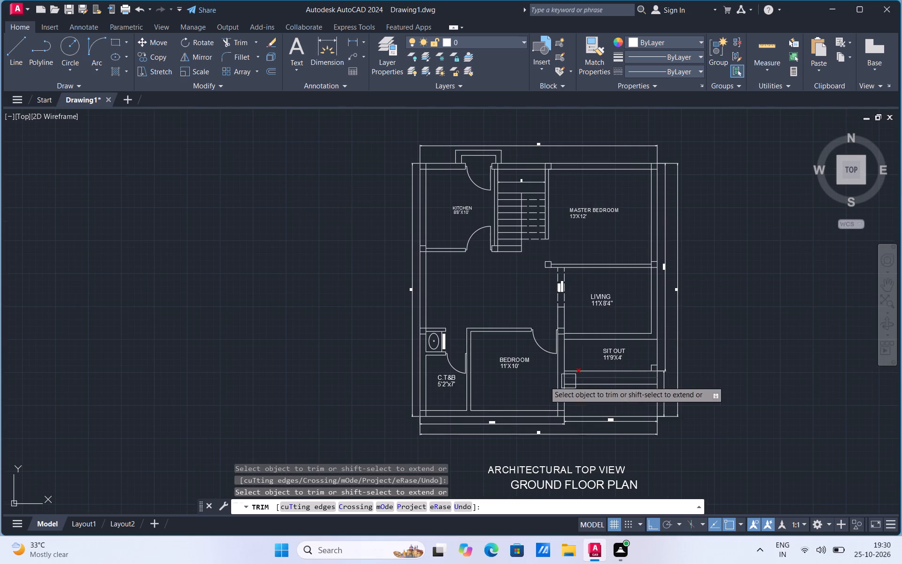
{"action": "scroll", "coordinate": [525, 382], "scroll_direction": "up", "scroll_amount": 1}
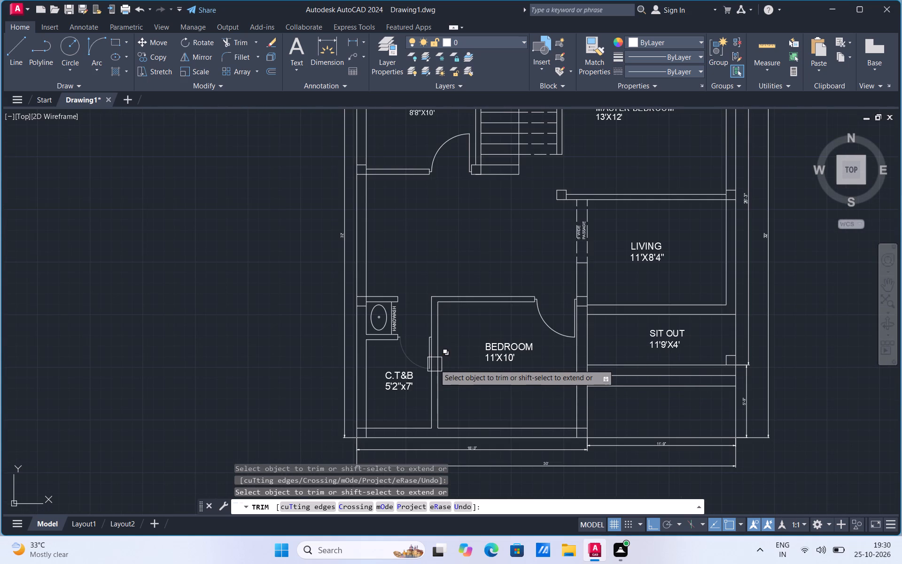
{"action": "key", "text": "Escape"}
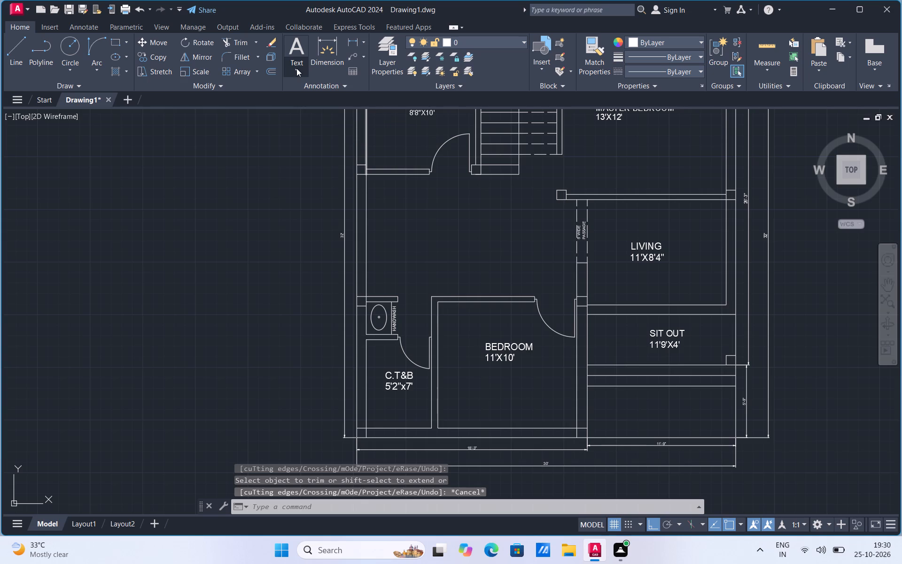
Add a two-line multiline text label in the open area below the kitchen reading DINING HALL and 16'8'X9'8".
{"action": "left_click", "coordinate": [296, 68]}
{"action": "left_click", "coordinate": [311, 94]}
{"action": "scroll", "coordinate": [464, 219], "scroll_direction": "up", "scroll_amount": 2}
{"action": "left_click", "coordinate": [386, 217]}
{"action": "left_click", "coordinate": [554, 267]}
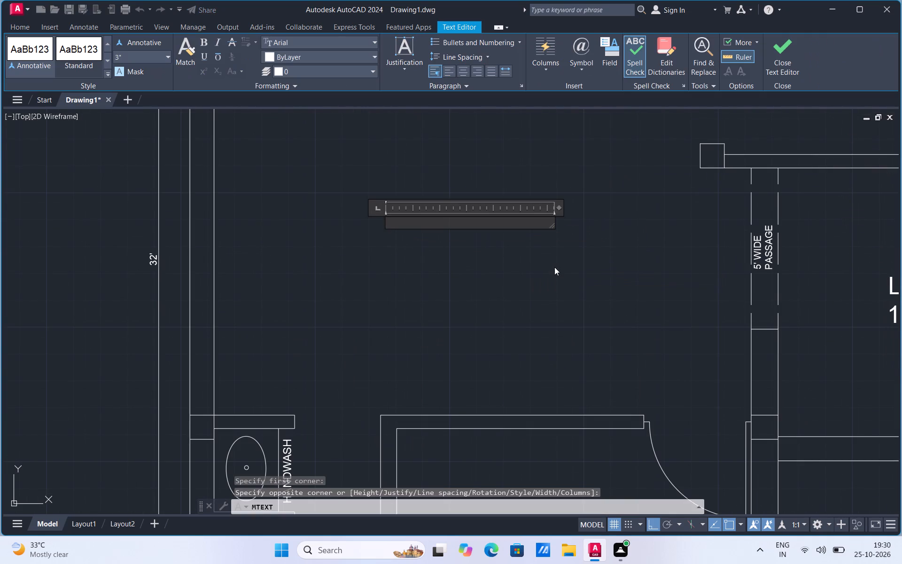
{"action": "type", "text": "DINN"}
{"action": "key", "text": "BackSpace"}
{"action": "type", "text": "ING"}
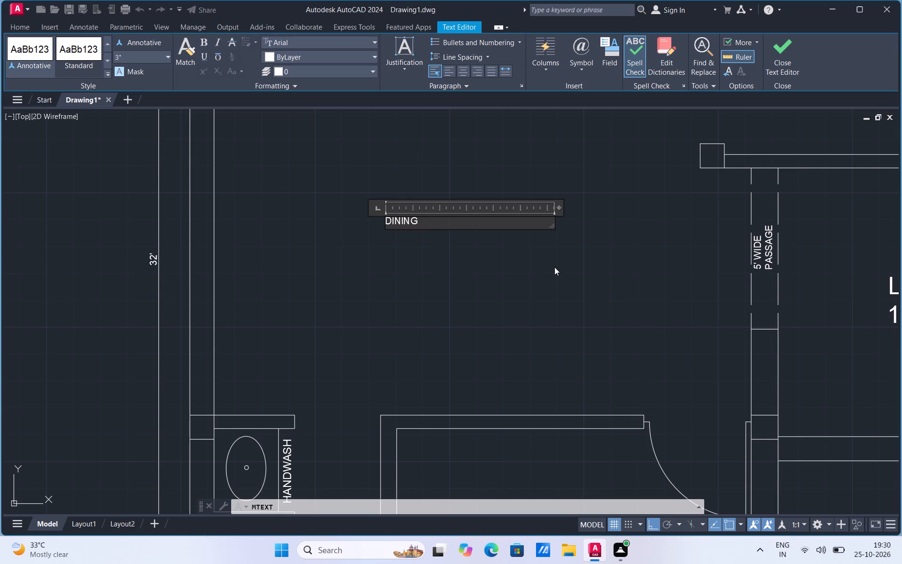
{"action": "key", "text": "space"}
{"action": "type", "text": "HALL"}
{"action": "key", "text": "Return"}
{"action": "scroll", "coordinate": [498, 337], "scroll_direction": "down", "scroll_amount": 1}
{"action": "scroll", "coordinate": [508, 262], "scroll_direction": "up", "scroll_amount": 1}
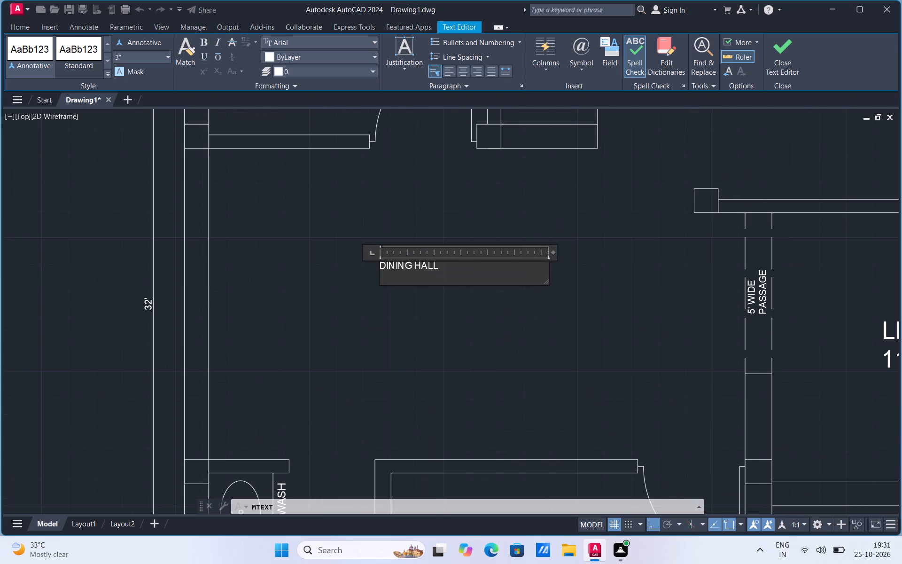
{"action": "type", "text": "16'8'X"}
{"action": "type", "text": "9'8\""}
{"action": "left_click", "coordinate": [457, 300]}
Scale up the DINING HALL label to about the text size of the LIVING label.
{"action": "left_click", "coordinate": [417, 256]}
{"action": "right_click", "coordinate": [417, 256]}
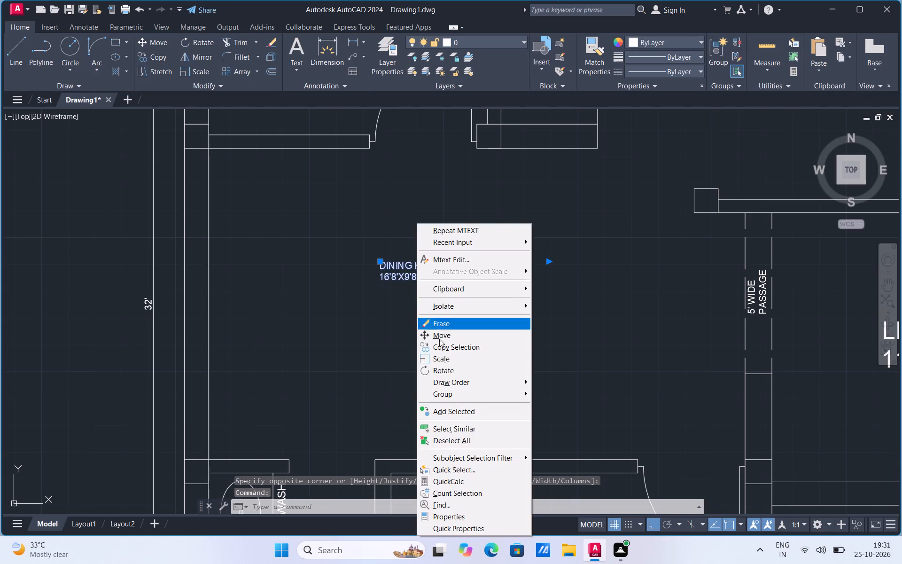
{"action": "left_click", "coordinate": [444, 359]}
{"action": "left_click", "coordinate": [418, 297]}
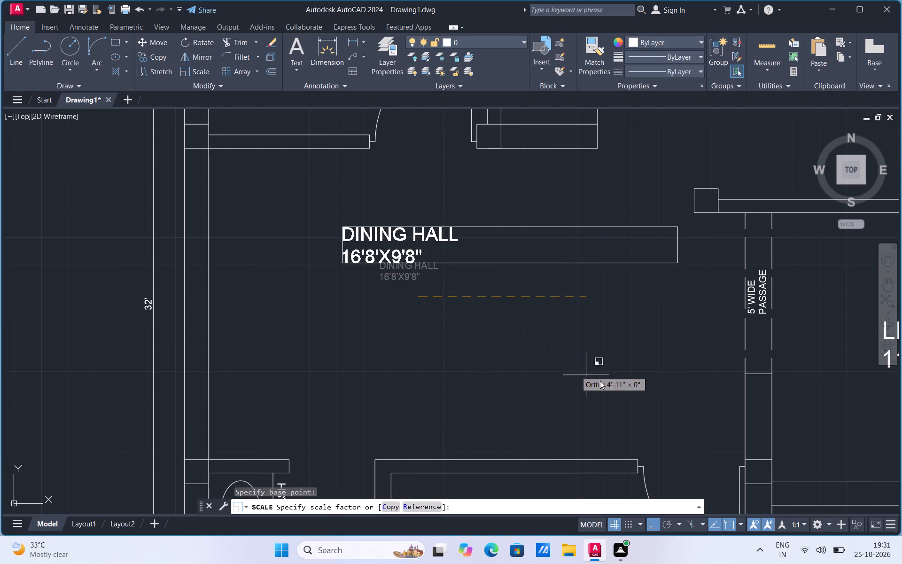
{"action": "left_click", "coordinate": [625, 386]}
Move the DINING HALL label southeast, with Ortho off, to near the middle of the dining area.
{"action": "scroll", "coordinate": [385, 351], "scroll_direction": "down", "scroll_amount": 1}
{"action": "left_click", "coordinate": [397, 270]}
{"action": "right_click", "coordinate": [397, 270]}
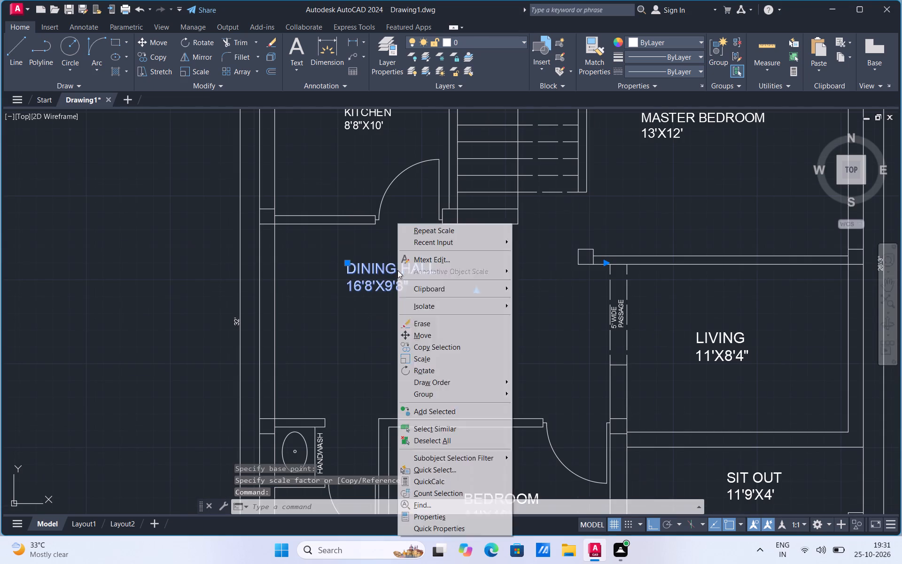
{"action": "left_click", "coordinate": [433, 336]}
{"action": "left_click", "coordinate": [392, 281]}
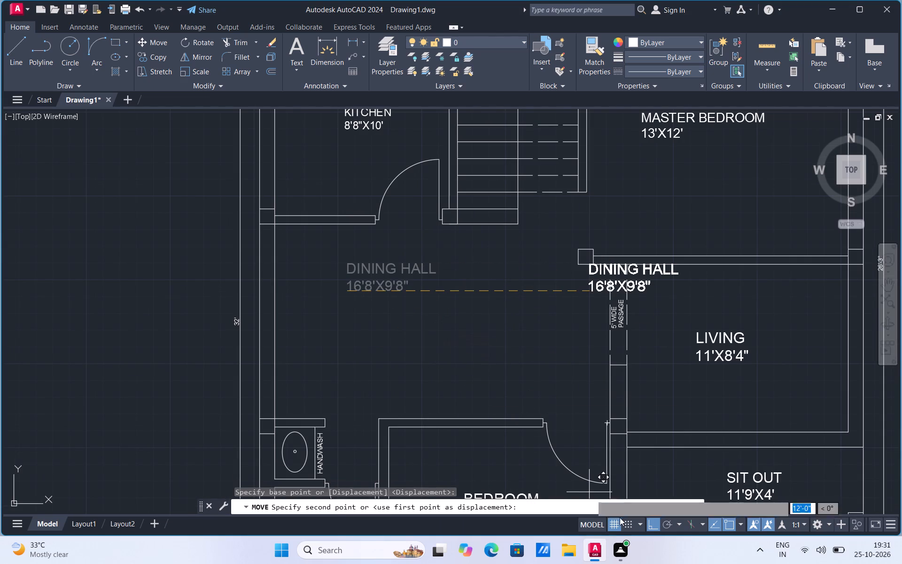
{"action": "left_click", "coordinate": [653, 521]}
{"action": "left_click", "coordinate": [395, 336]}
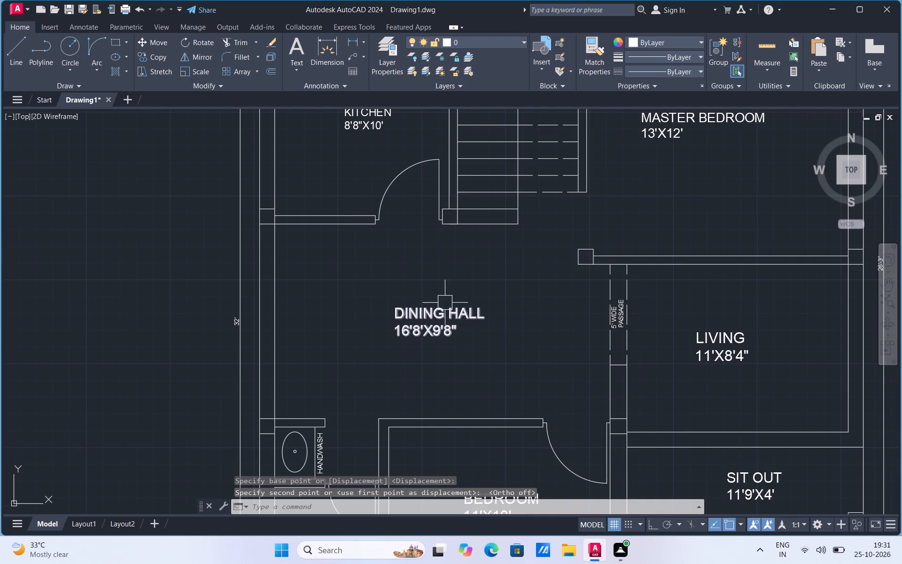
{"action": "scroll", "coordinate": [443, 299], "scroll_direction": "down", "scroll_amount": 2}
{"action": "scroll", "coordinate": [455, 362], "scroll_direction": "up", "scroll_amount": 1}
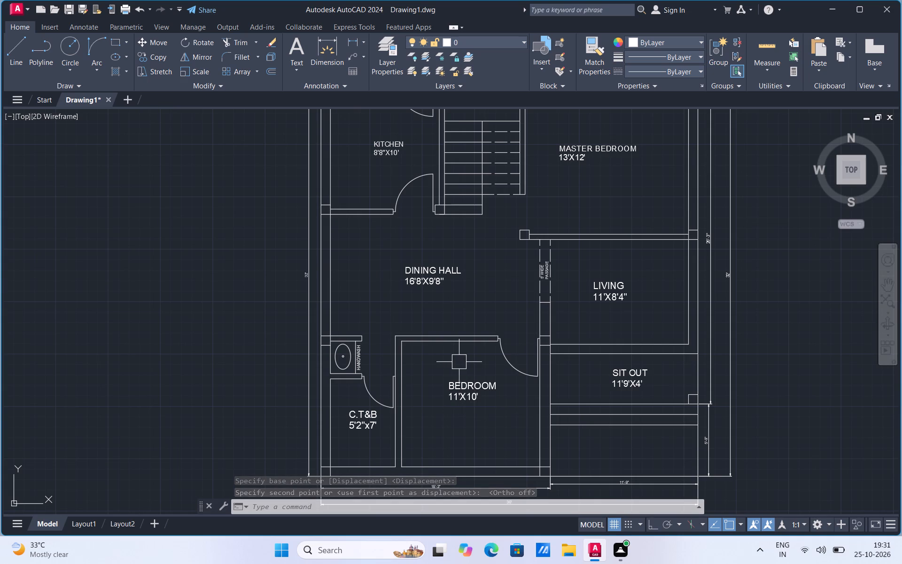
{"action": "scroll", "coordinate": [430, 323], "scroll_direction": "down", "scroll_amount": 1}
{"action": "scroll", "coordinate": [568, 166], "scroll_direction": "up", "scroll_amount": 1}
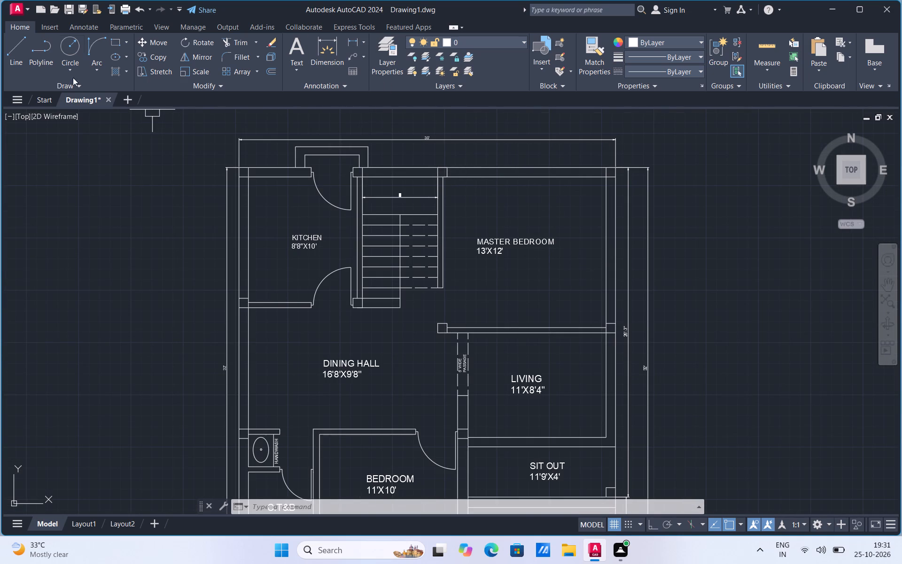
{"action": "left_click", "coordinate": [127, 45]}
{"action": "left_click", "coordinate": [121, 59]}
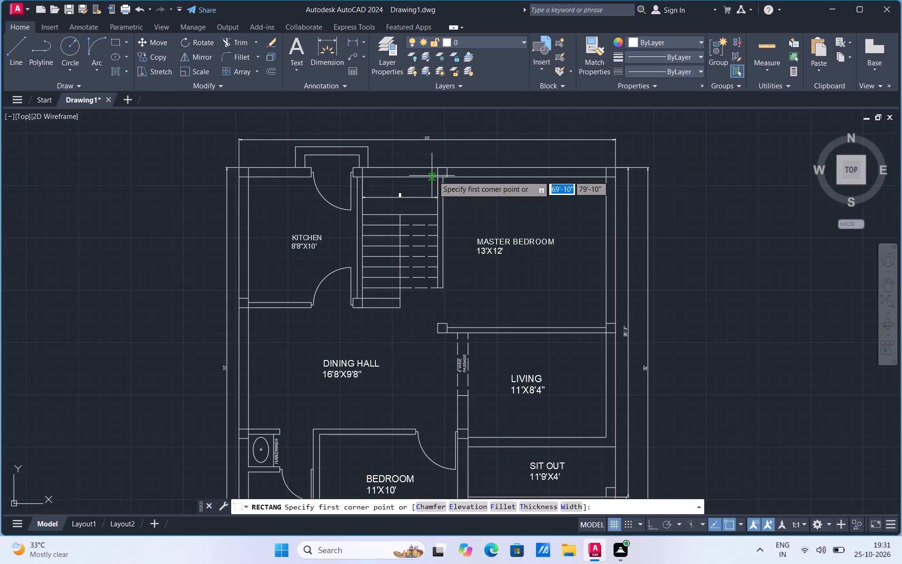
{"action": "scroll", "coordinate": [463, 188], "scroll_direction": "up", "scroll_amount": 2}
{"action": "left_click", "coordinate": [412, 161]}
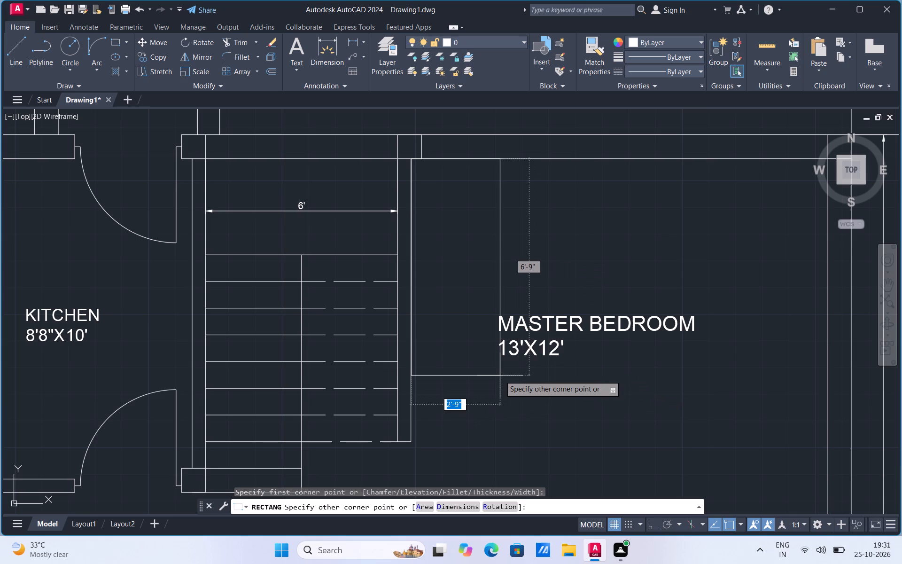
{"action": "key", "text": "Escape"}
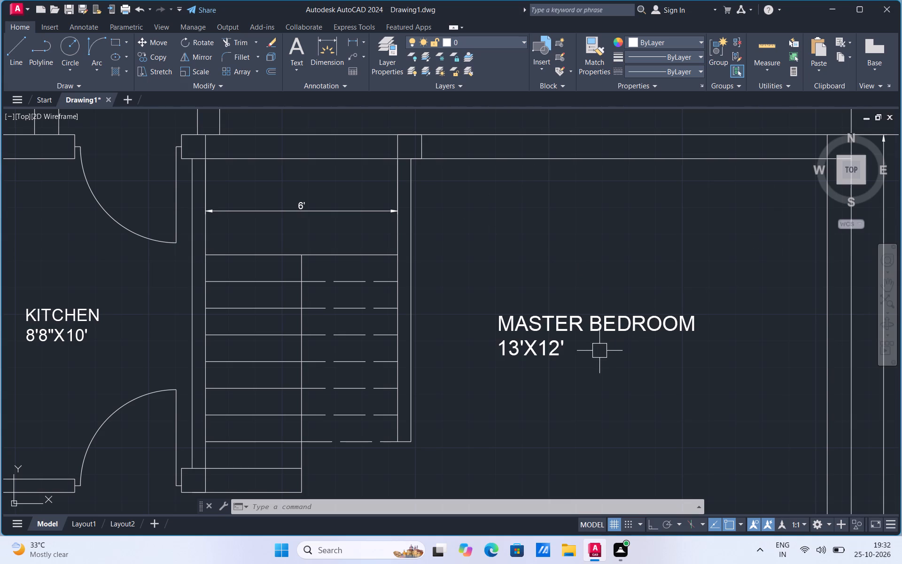
Draw a vertical line about 2'-10" long across the master bedroom door opening, from the column's north edge to the stair wall's end.
{"action": "scroll", "coordinate": [482, 375], "scroll_direction": "down", "scroll_amount": 2}
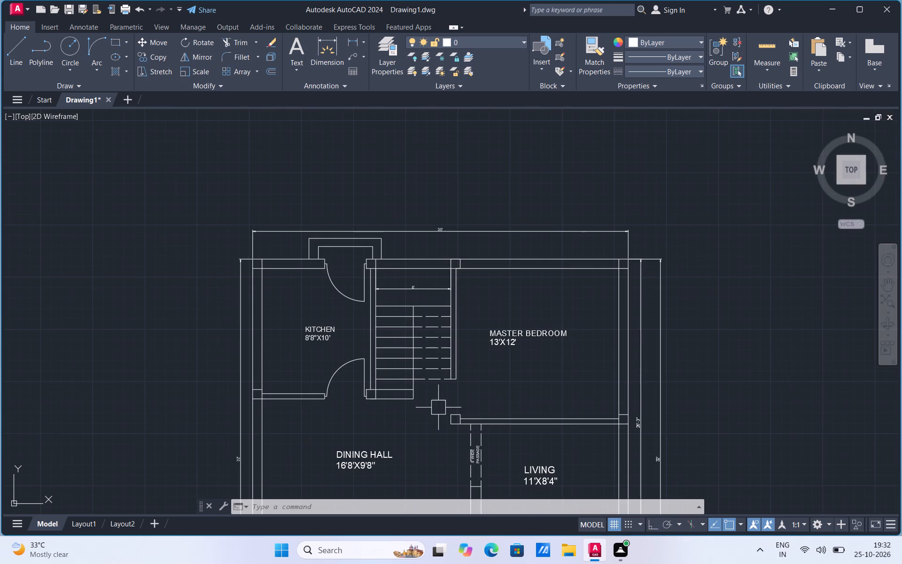
{"action": "scroll", "coordinate": [437, 410], "scroll_direction": "up", "scroll_amount": 2}
{"action": "scroll", "coordinate": [499, 403], "scroll_direction": "up", "scroll_amount": 2}
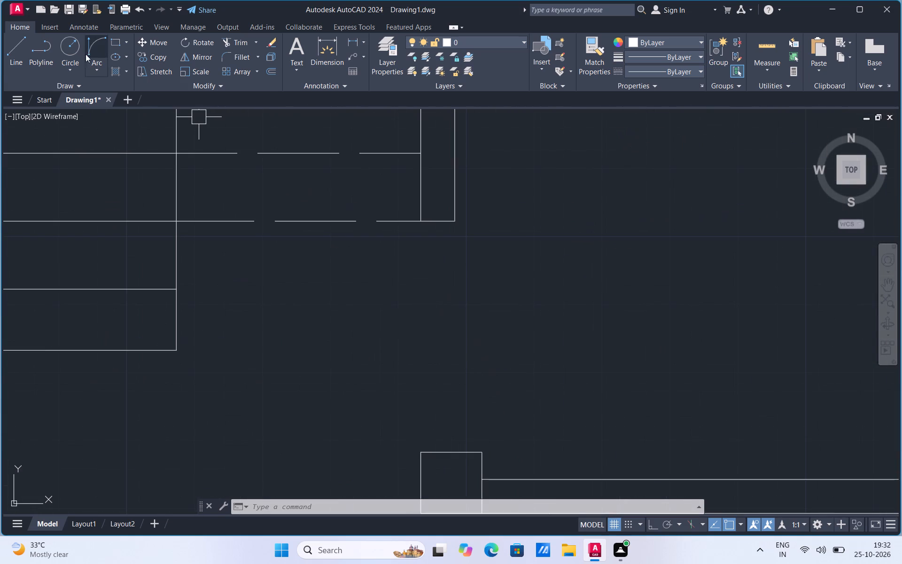
{"action": "left_click", "coordinate": [19, 62]}
{"action": "left_click", "coordinate": [447, 454]}
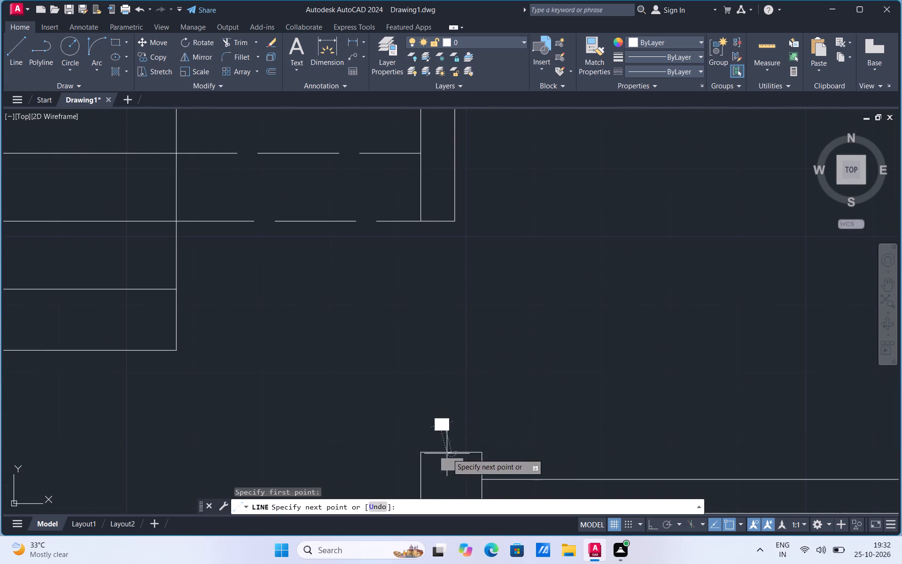
{"action": "left_click", "coordinate": [450, 219]}
{"action": "key", "text": "Escape"}
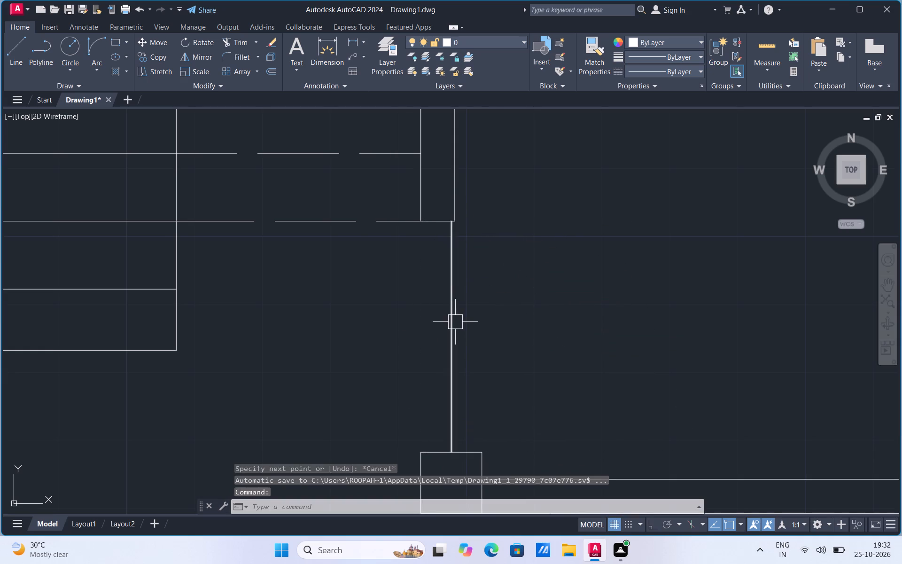
{"action": "left_click", "coordinate": [455, 322]}
{"action": "key", "text": "Escape"}
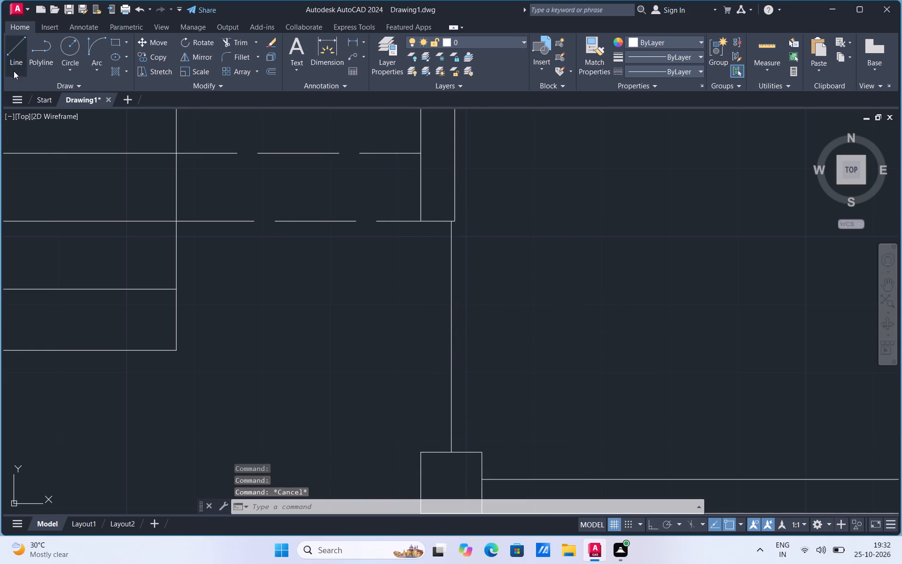
With Ortho on, draw a horizontal line about 2' east into the master bedroom from the opening line, just above the column.
{"action": "left_click", "coordinate": [14, 70]}
{"action": "left_click", "coordinate": [453, 441]}
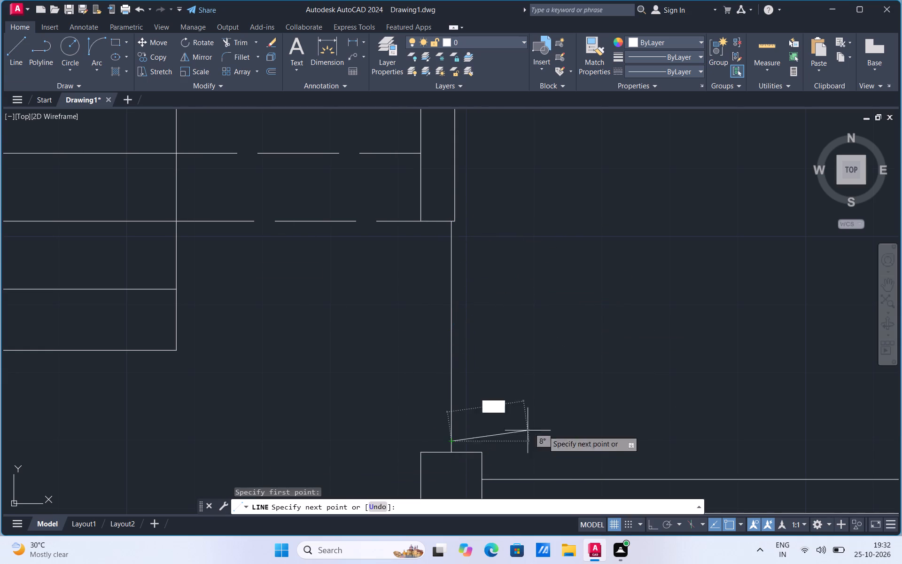
{"action": "left_click", "coordinate": [650, 527]}
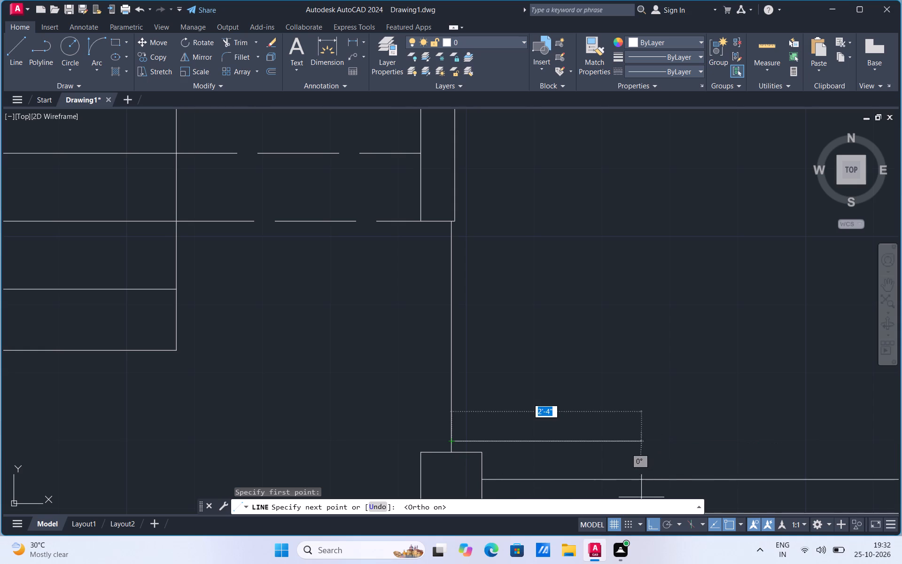
{"action": "type", "text": "2;"}
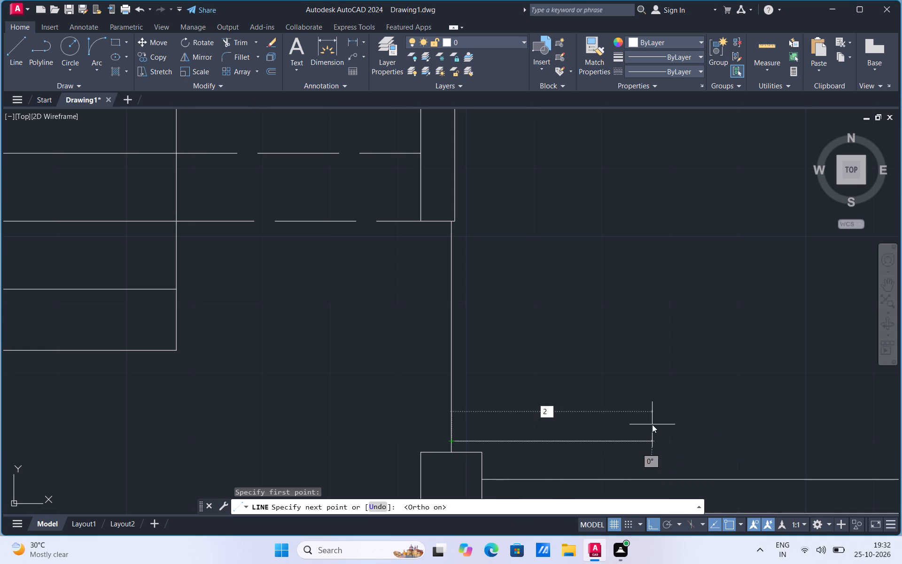
{"action": "key", "text": "4"}
{"action": "key", "text": "Return"}
{"action": "left_click", "coordinate": [611, 283]}
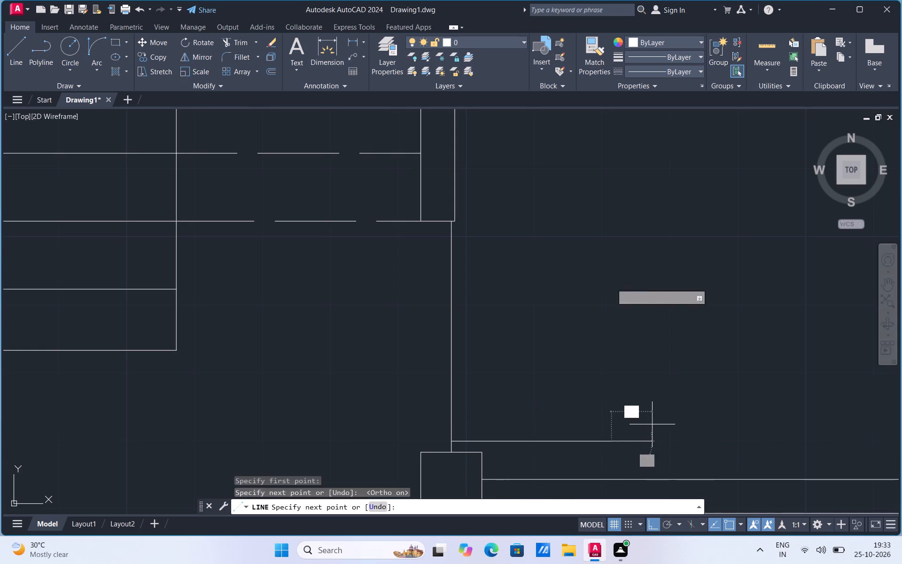
{"action": "key", "text": "Escape"}
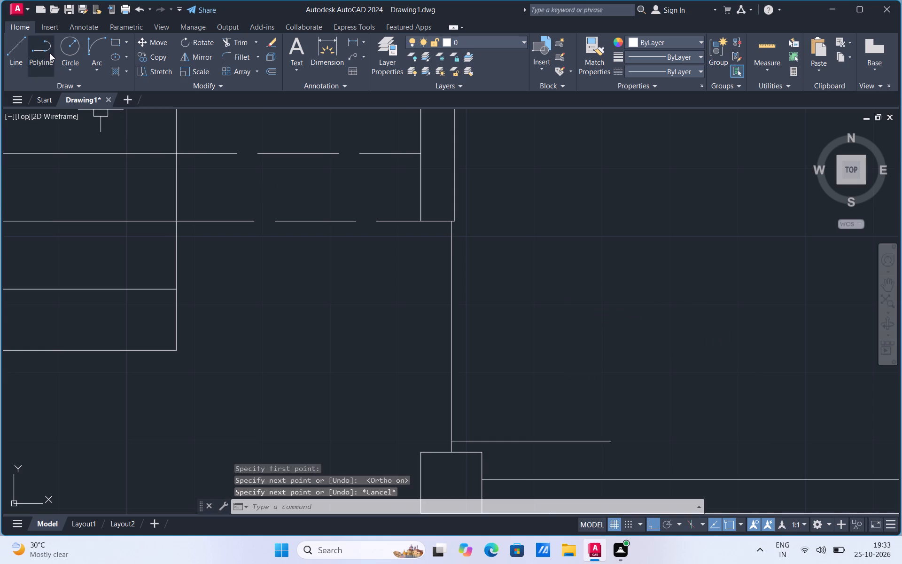
Draw the master bedroom door swing as a start-end-direction arc from near the opening line's north end to the leaf's east end.
{"action": "left_click", "coordinate": [94, 71]}
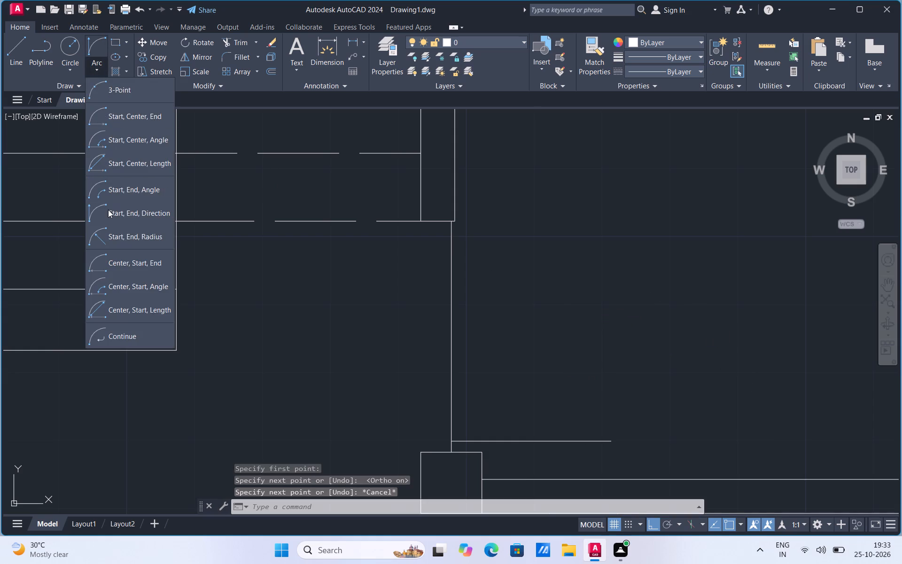
{"action": "left_click", "coordinate": [108, 210]}
{"action": "left_click", "coordinate": [451, 237]}
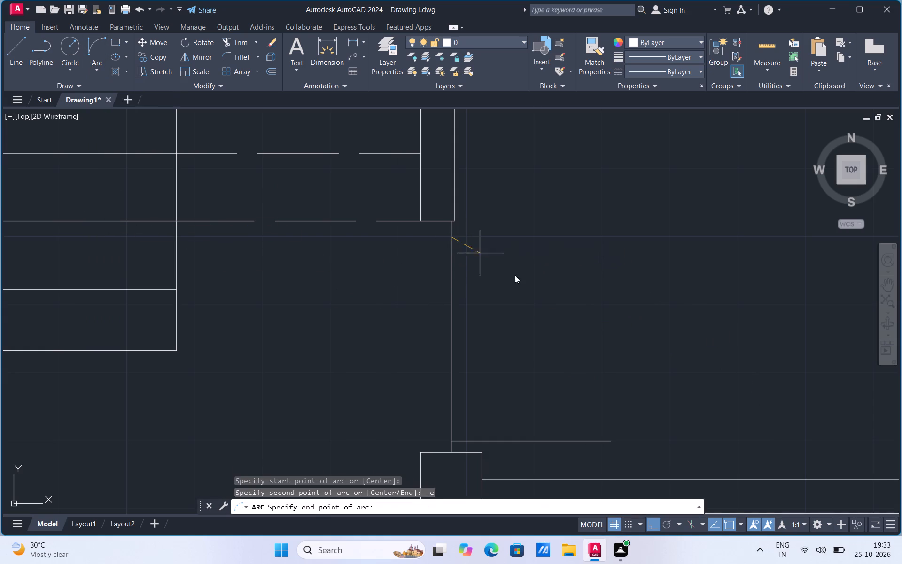
{"action": "left_click_drag", "start_coordinate": [610, 440], "coordinate": [610, 435]}
{"action": "left_click", "coordinate": [612, 308]}
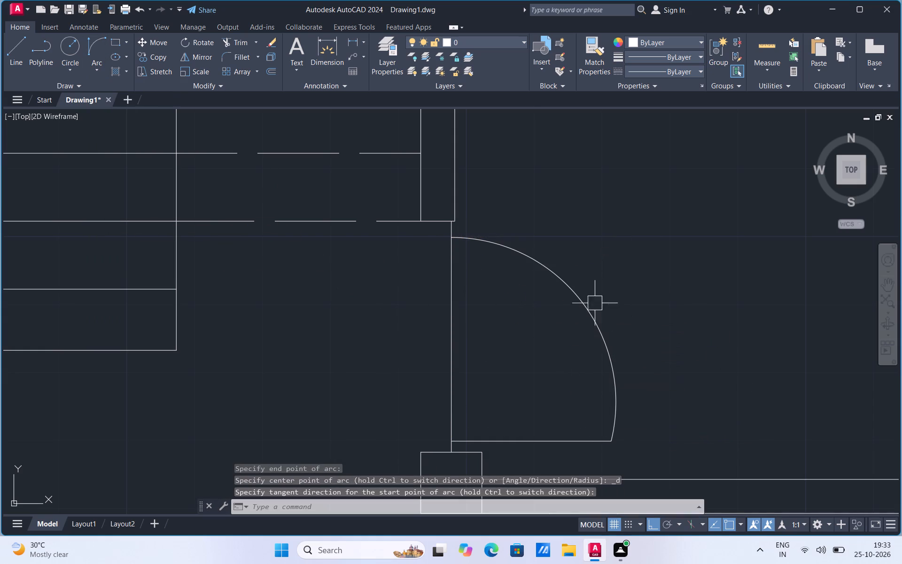
Trim away the vertical opening line between the arc's start and the door leaf.
{"action": "left_click_drag", "start_coordinate": [241, 42], "coordinate": [242, 47]}
{"action": "left_click", "coordinate": [460, 314]}
{"action": "left_click", "coordinate": [421, 341]}
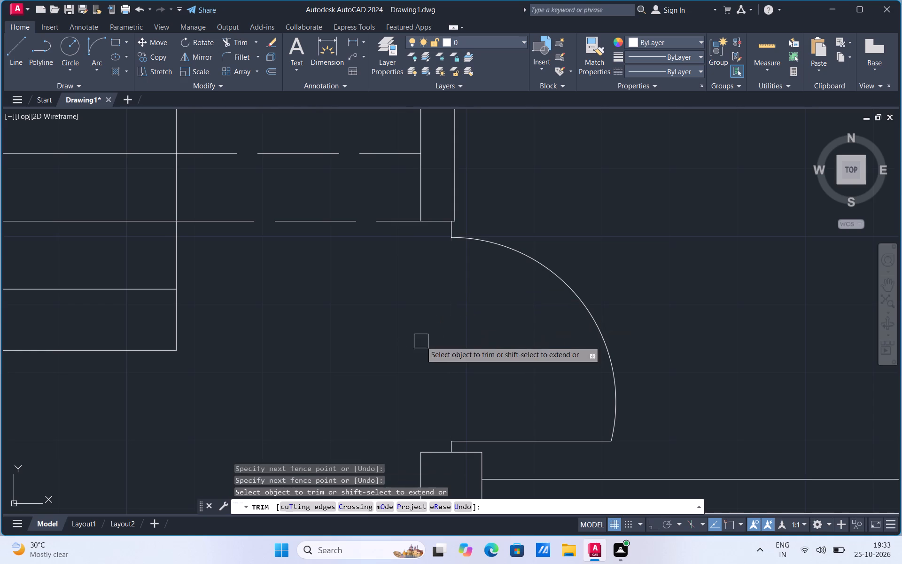
{"action": "scroll", "coordinate": [457, 312], "scroll_direction": "down", "scroll_amount": 3}
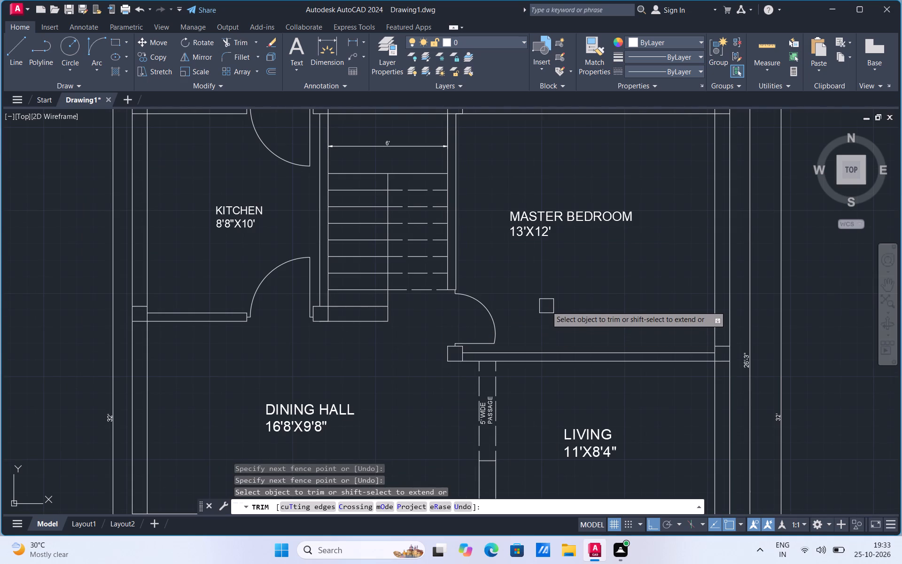
{"action": "key", "text": "Escape"}
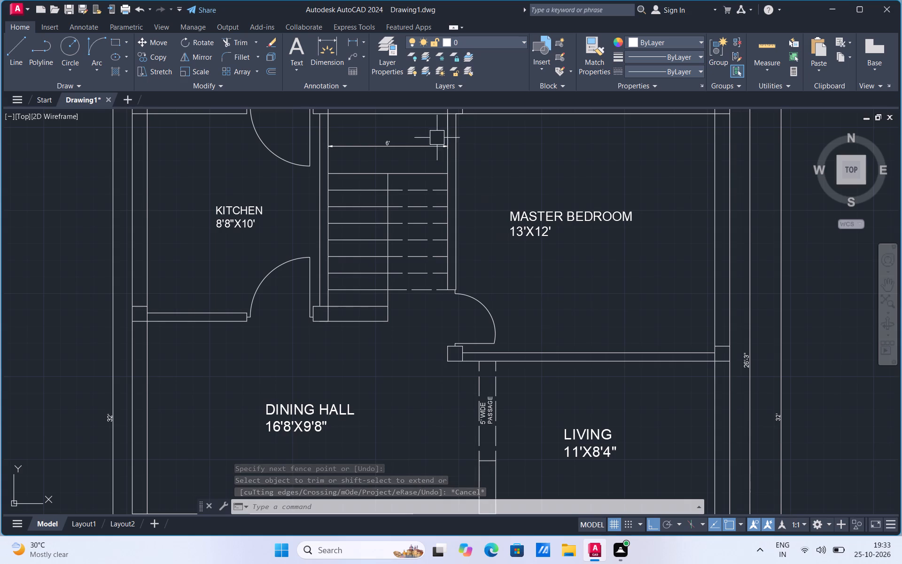
Draw a 5' by 9" horizontal rectangle in the empty area west of the floor plan.
{"action": "scroll", "coordinate": [509, 236], "scroll_direction": "down", "scroll_amount": 2}
{"action": "scroll", "coordinate": [538, 212], "scroll_direction": "up", "scroll_amount": 2}
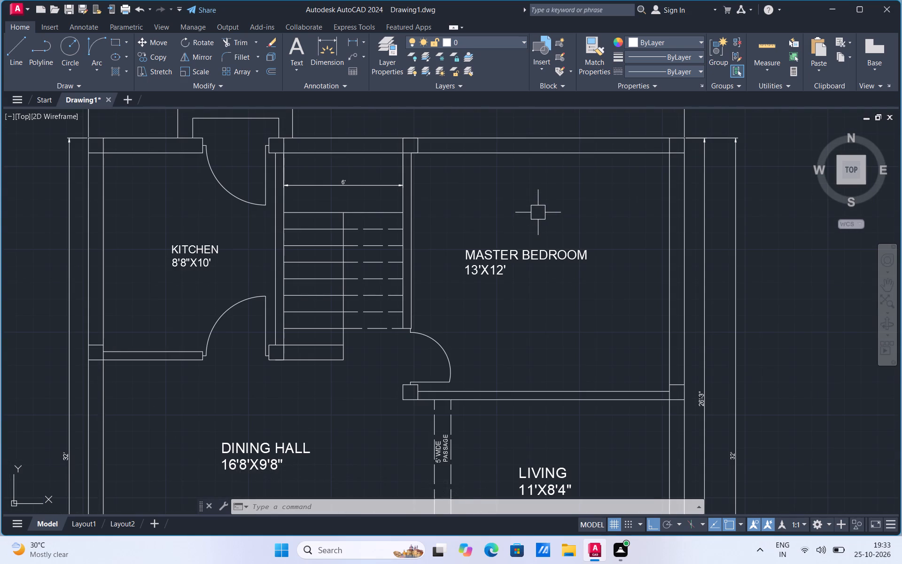
{"action": "scroll", "coordinate": [538, 212], "scroll_direction": "down", "scroll_amount": 1}
{"action": "scroll", "coordinate": [530, 280], "scroll_direction": "down", "scroll_amount": 1}
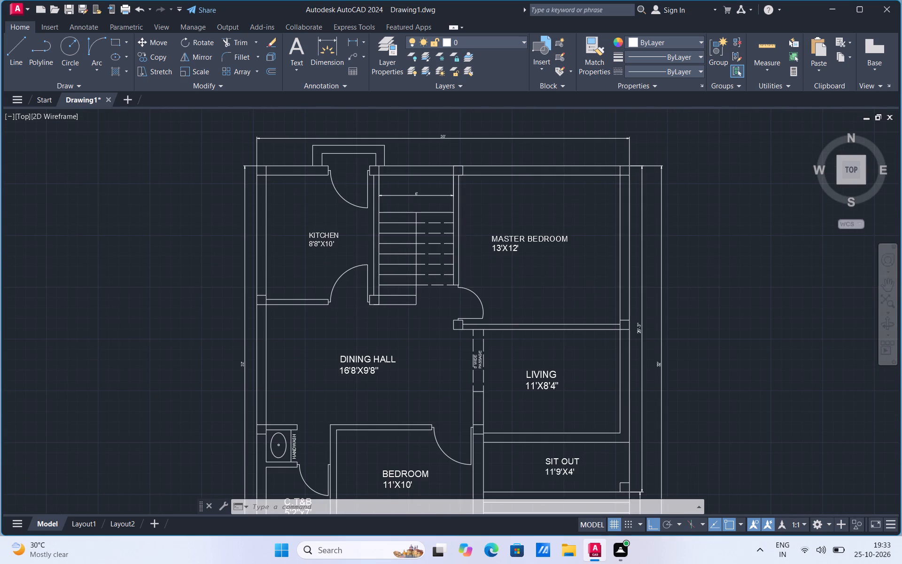
{"action": "scroll", "coordinate": [306, 296], "scroll_direction": "up", "scroll_amount": 1}
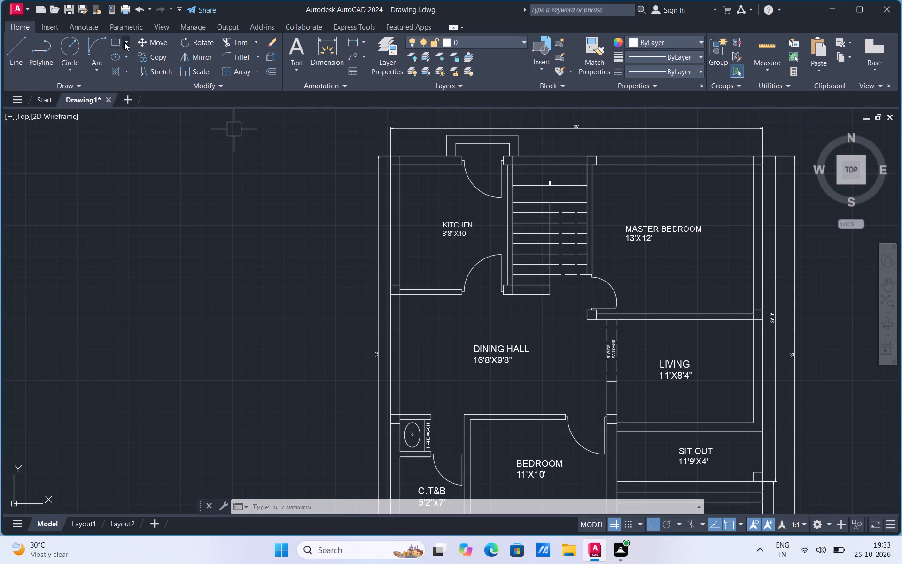
{"action": "left_click", "coordinate": [125, 42]}
{"action": "left_click", "coordinate": [125, 60]}
{"action": "left_click_drag", "start_coordinate": [279, 361], "coordinate": [276, 338]}
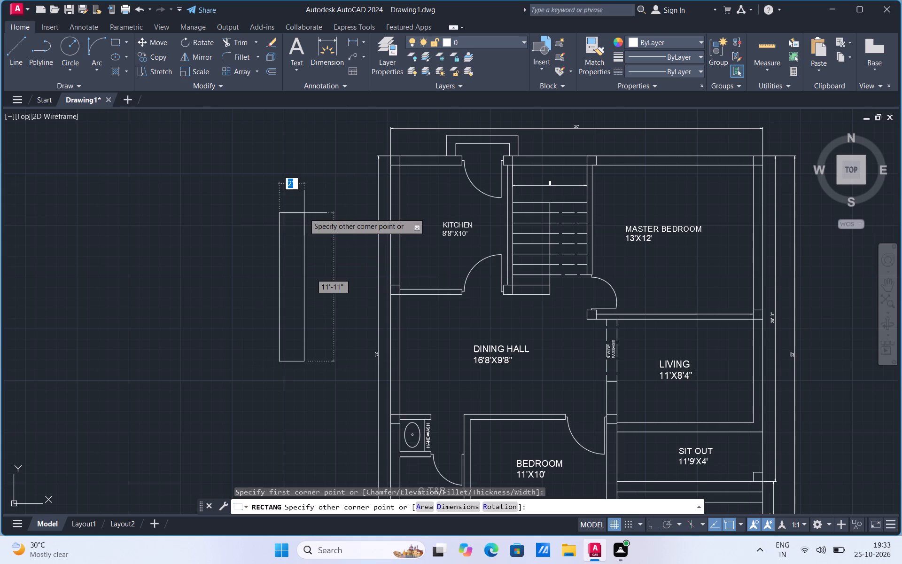
{"action": "type", "text": "5',9"}
{"action": "key", "text": "shift+quotedbl"}
{"action": "key", "text": "Return"}
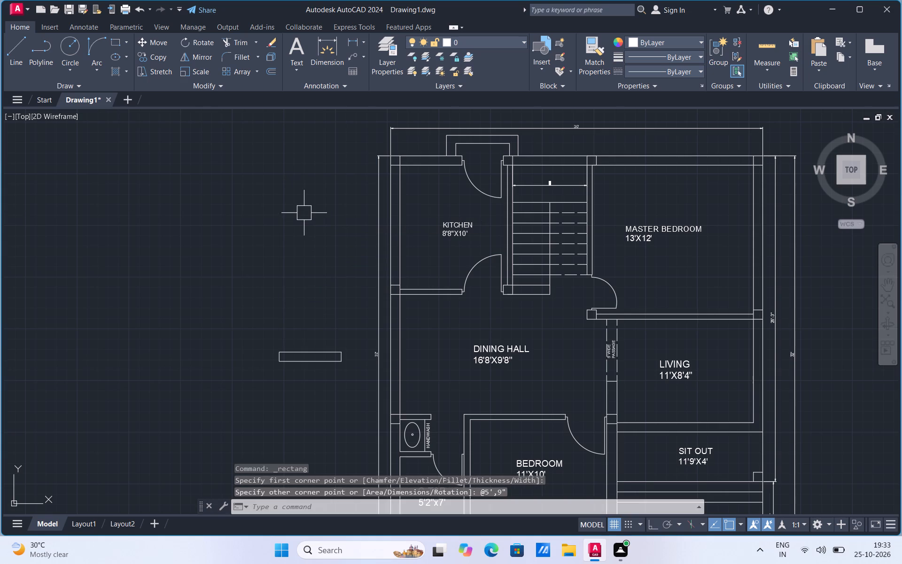
Rotate the 5' by 9" rectangle 90° clockwise about its southeast corner, with Ortho on, so it stands vertical.
{"action": "scroll", "coordinate": [310, 347], "scroll_direction": "up", "scroll_amount": 2}
{"action": "left_click", "coordinate": [310, 354]}
{"action": "right_click", "coordinate": [310, 354]}
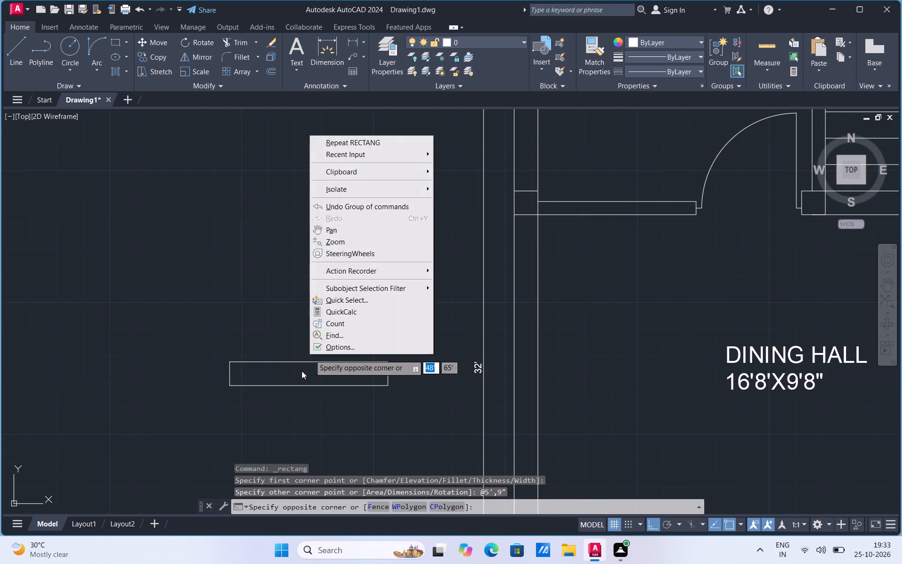
{"action": "left_click", "coordinate": [303, 367]}
{"action": "right_click", "coordinate": [295, 353]}
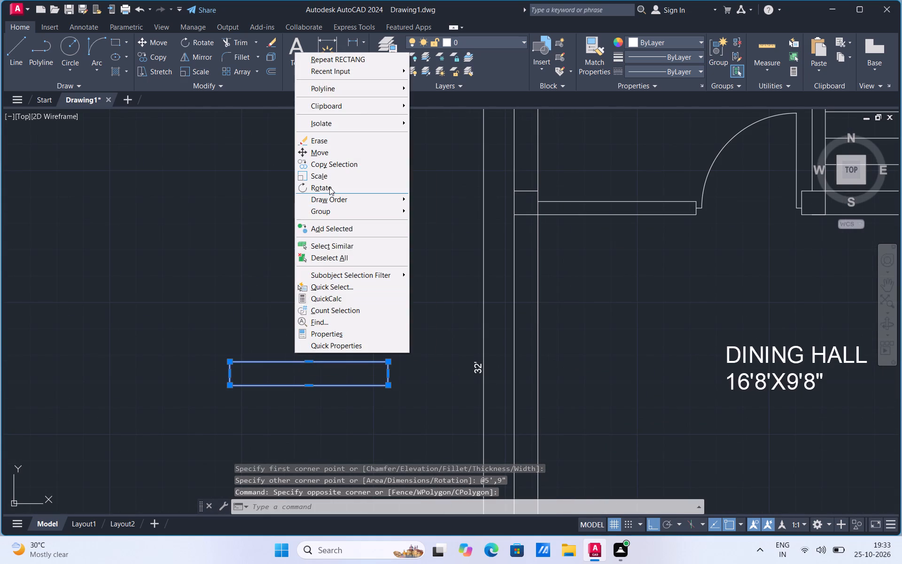
{"action": "left_click", "coordinate": [329, 187]}
{"action": "left_click", "coordinate": [387, 389]}
{"action": "left_click", "coordinate": [367, 416]}
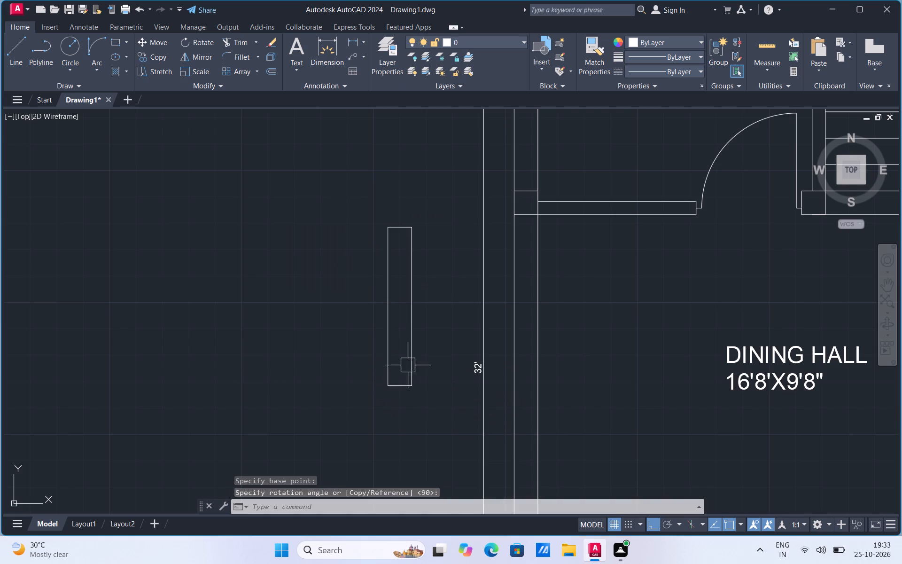
Explode the vertical rectangle into separate lines.
{"action": "scroll", "coordinate": [413, 341], "scroll_direction": "up", "scroll_amount": 1}
{"action": "scroll", "coordinate": [385, 328], "scroll_direction": "down", "scroll_amount": 1}
{"action": "scroll", "coordinate": [403, 266], "scroll_direction": "up", "scroll_amount": 1}
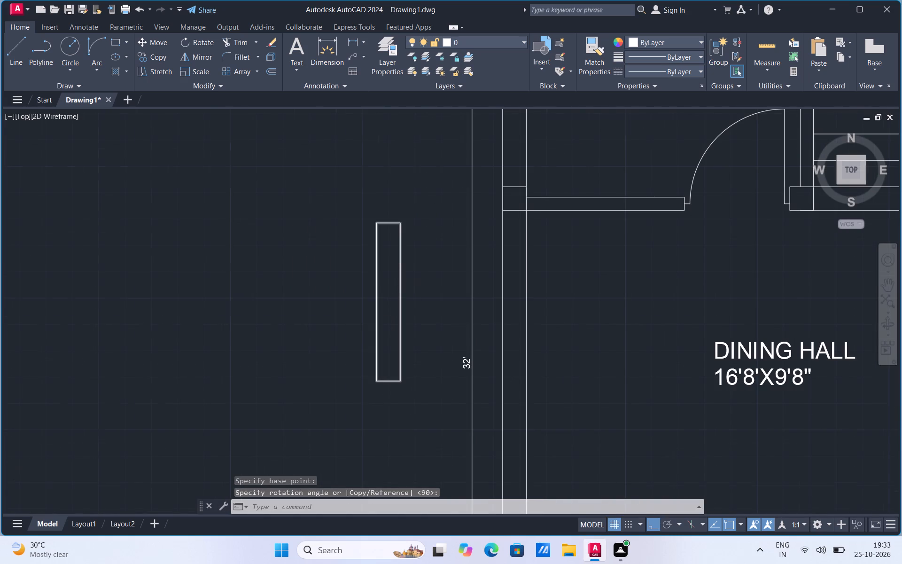
{"action": "left_click", "coordinate": [363, 288]}
{"action": "type", "text": "EX"}
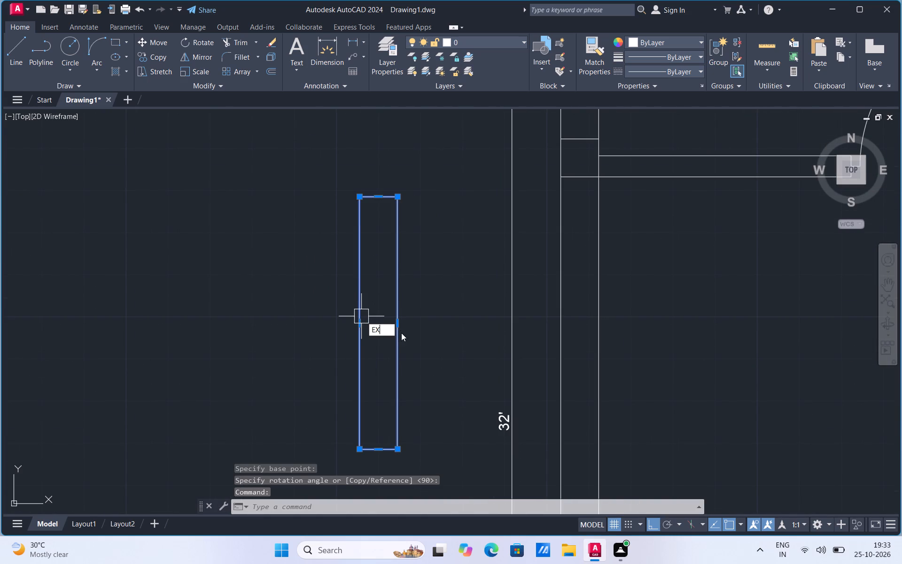
{"action": "left_click", "coordinate": [399, 351]}
Copy the rectangle's long west edge onto the midpoint of its short north edge to form a centre line.
{"action": "left_click", "coordinate": [358, 288]}
{"action": "right_click", "coordinate": [358, 288]}
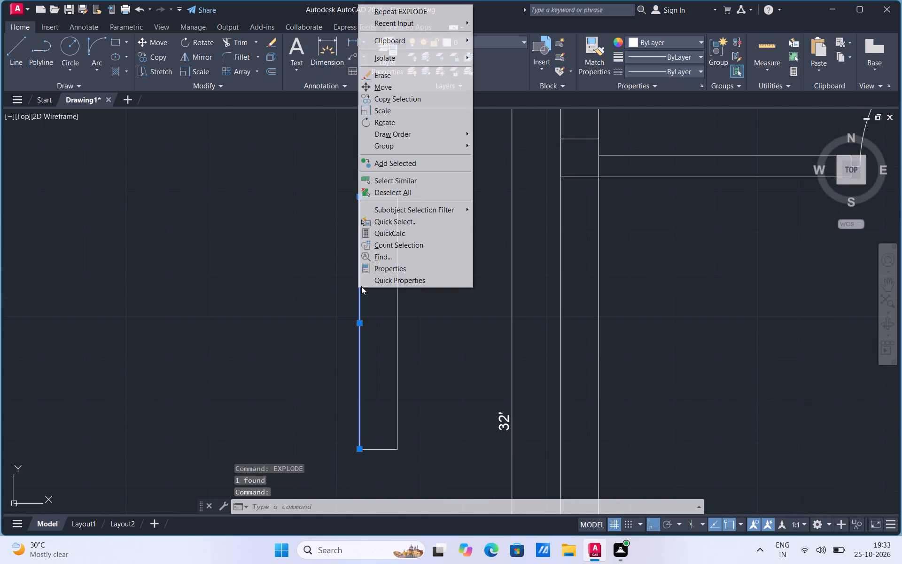
{"action": "left_click", "coordinate": [403, 102]}
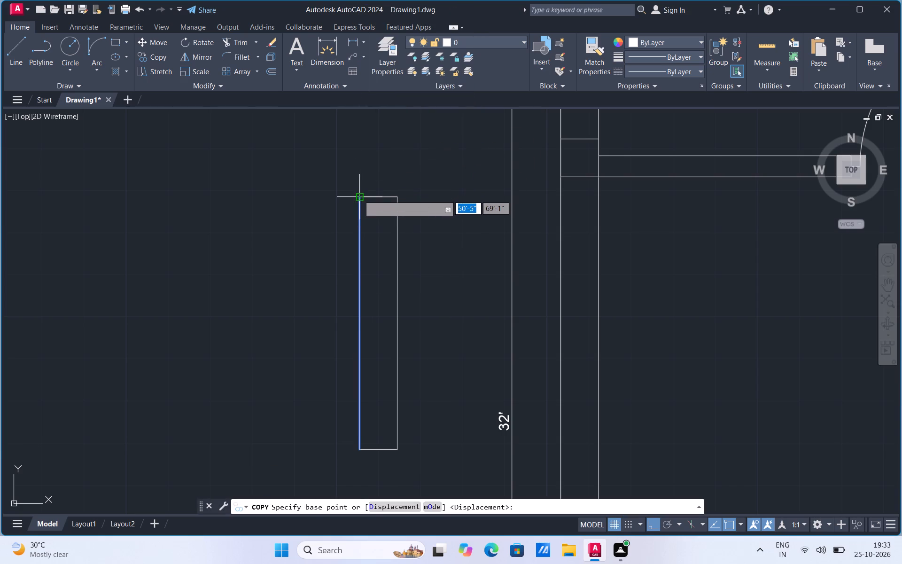
{"action": "left_click", "coordinate": [358, 195]}
{"action": "left_click", "coordinate": [378, 199]}
{"action": "scroll", "coordinate": [382, 199], "scroll_direction": "up", "scroll_amount": 2}
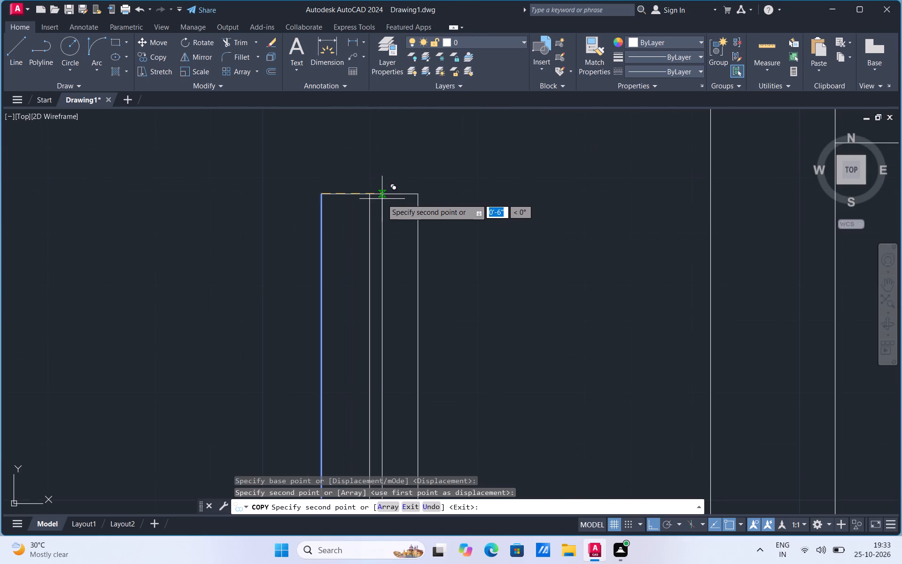
{"action": "key", "text": "Escape"}
Copy the rectangle's centre line 1" to the west.
{"action": "left_click", "coordinate": [373, 213]}
{"action": "right_click", "coordinate": [372, 214]}
{"action": "left_click", "coordinate": [403, 312]}
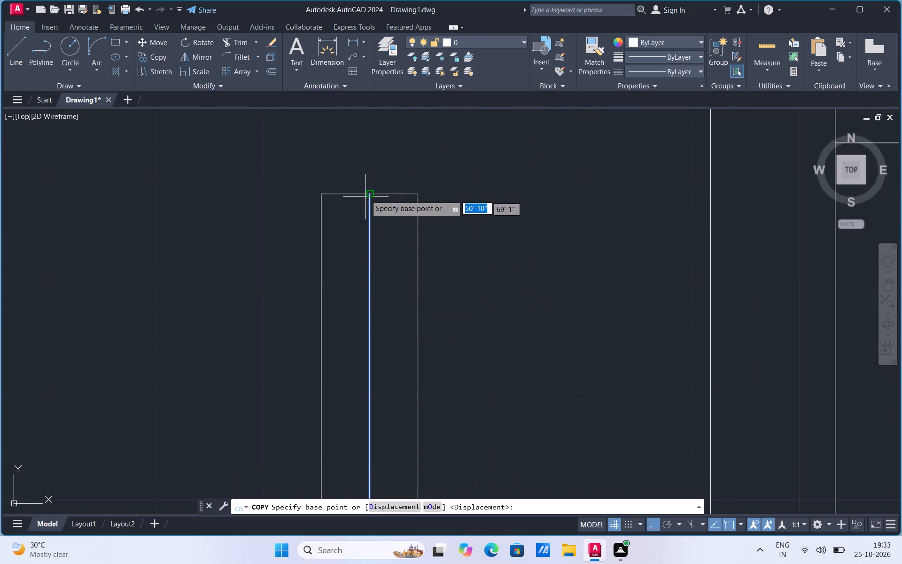
{"action": "left_click", "coordinate": [370, 195]}
{"action": "key", "text": "1"}
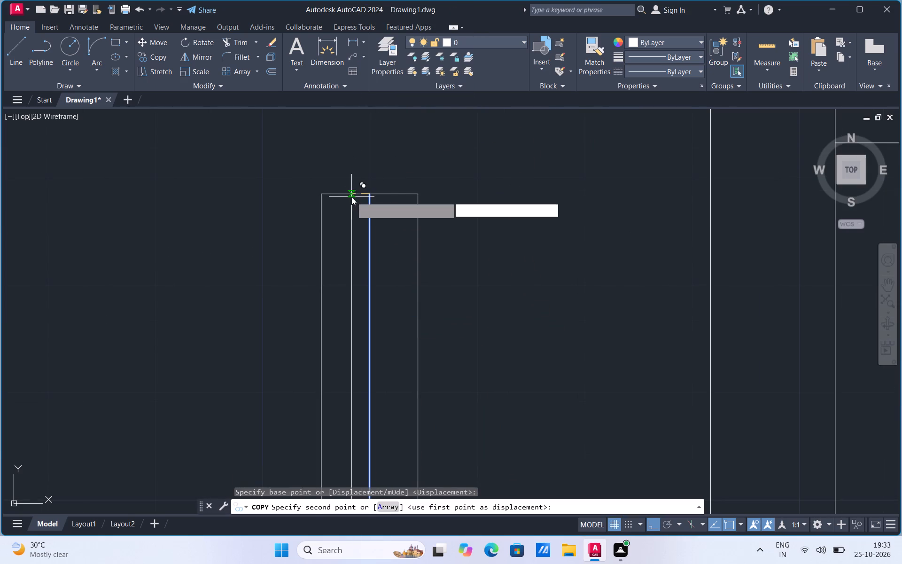
{"action": "key", "text": "Return"}
{"action": "key", "text": "Escape"}
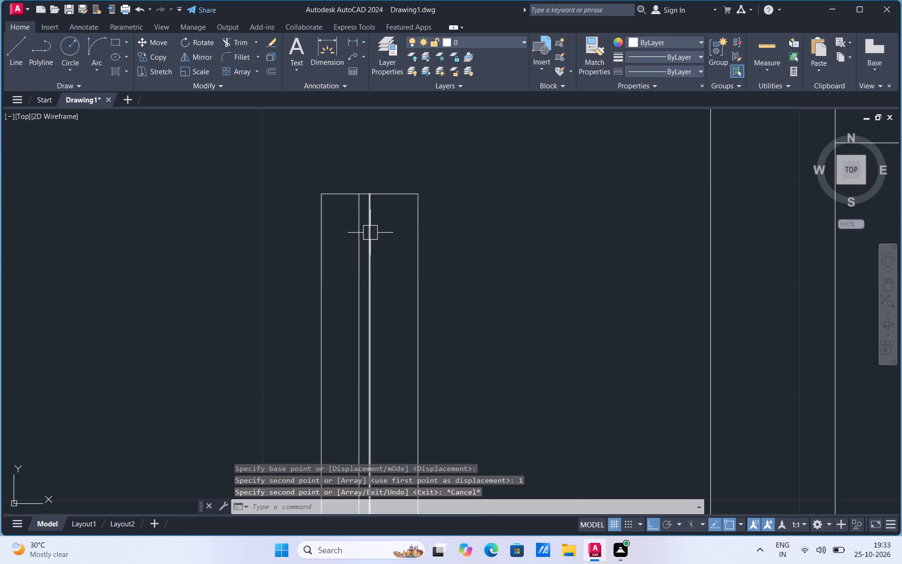
Copy the rectangle's centre line 1" to the east.
{"action": "left_click", "coordinate": [370, 233]}
{"action": "right_click", "coordinate": [370, 234]}
{"action": "left_click", "coordinate": [414, 328]}
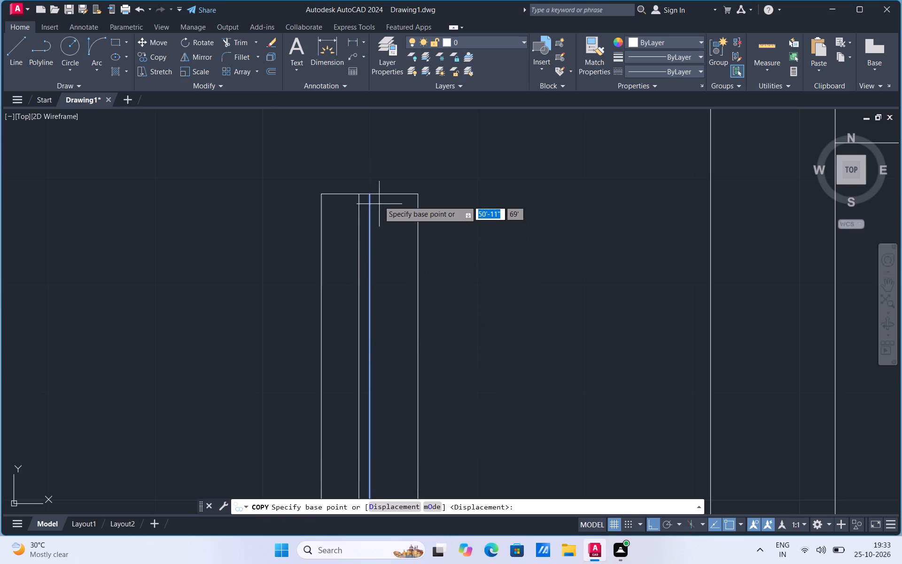
{"action": "left_click", "coordinate": [370, 192]}
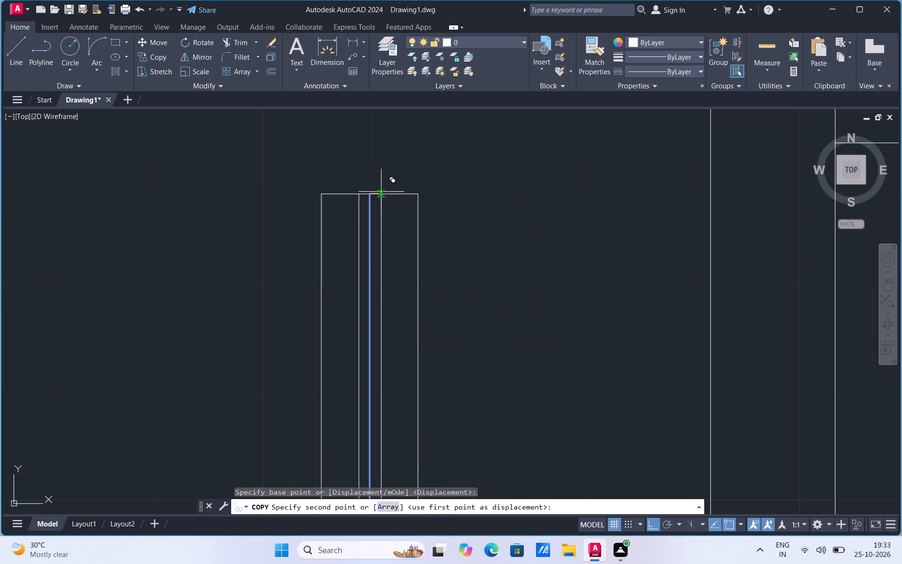
{"action": "key", "text": "1"}
{"action": "key", "text": "Return"}
{"action": "key", "text": "Escape"}
Erase the original centre line between the two offset inner lines.
{"action": "left_click", "coordinate": [365, 247]}
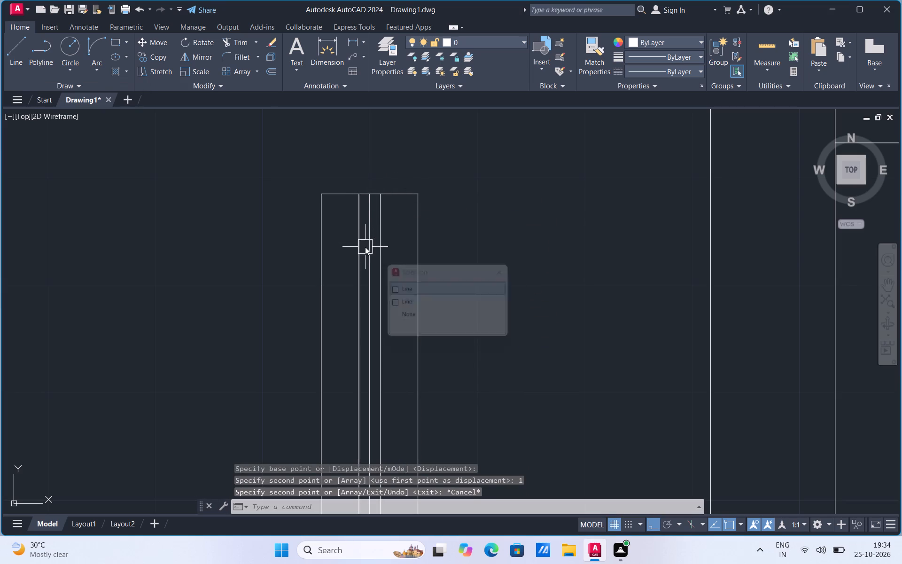
{"action": "key", "text": "Escape"}
{"action": "left_click", "coordinate": [371, 249]}
{"action": "key", "text": "Delete"}
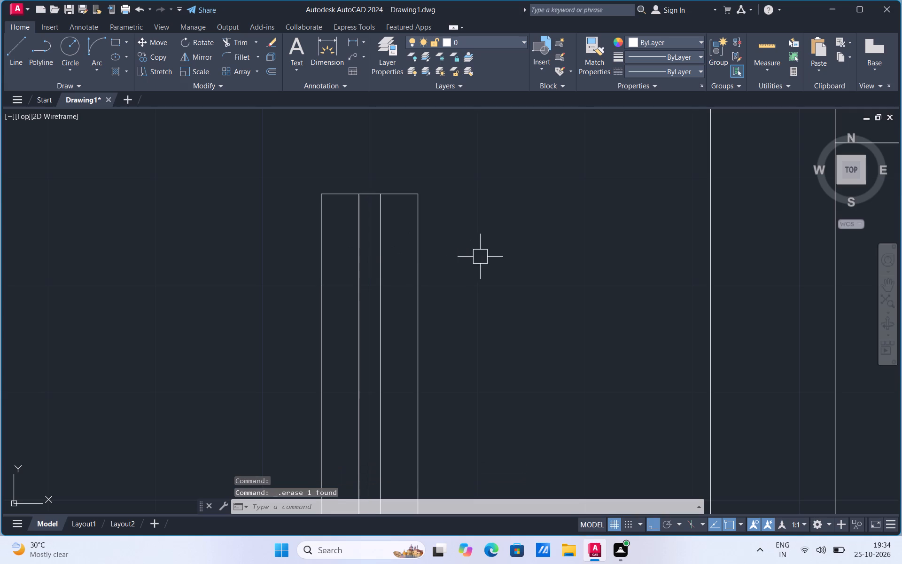
Draw three 2" horizontal lines between the two inner lines: at mid-height, near the north quarter and near the south quarter.
{"action": "left_click_drag", "start_coordinate": [12, 57], "coordinate": [18, 64]}
{"action": "scroll", "coordinate": [313, 178], "scroll_direction": "down", "scroll_amount": 2}
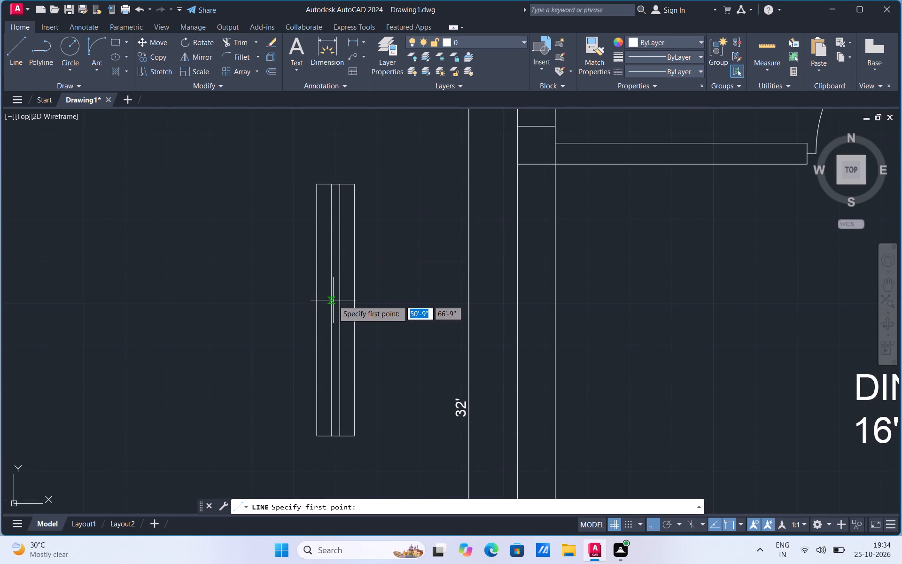
{"action": "left_click", "coordinate": [333, 308]}
{"action": "left_click", "coordinate": [340, 309]}
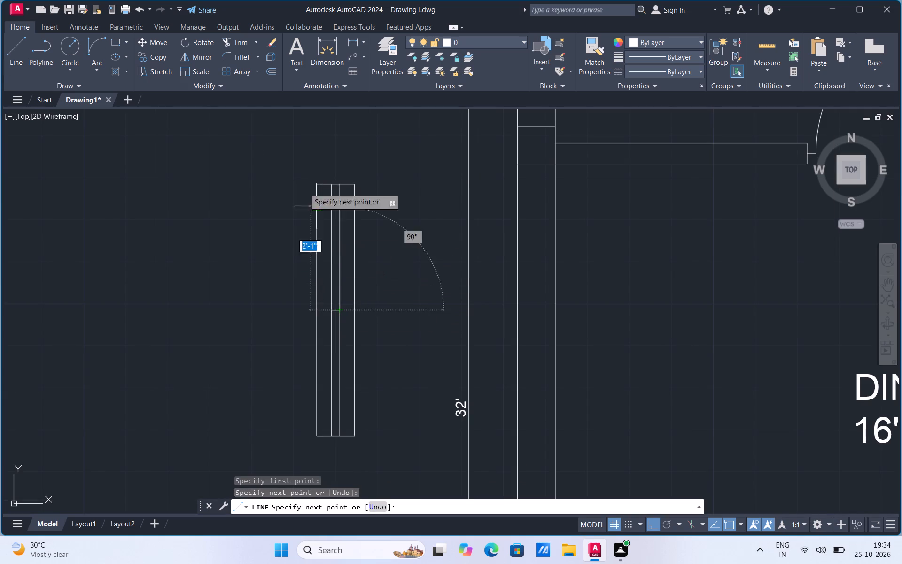
{"action": "left_click", "coordinate": [20, 61]}
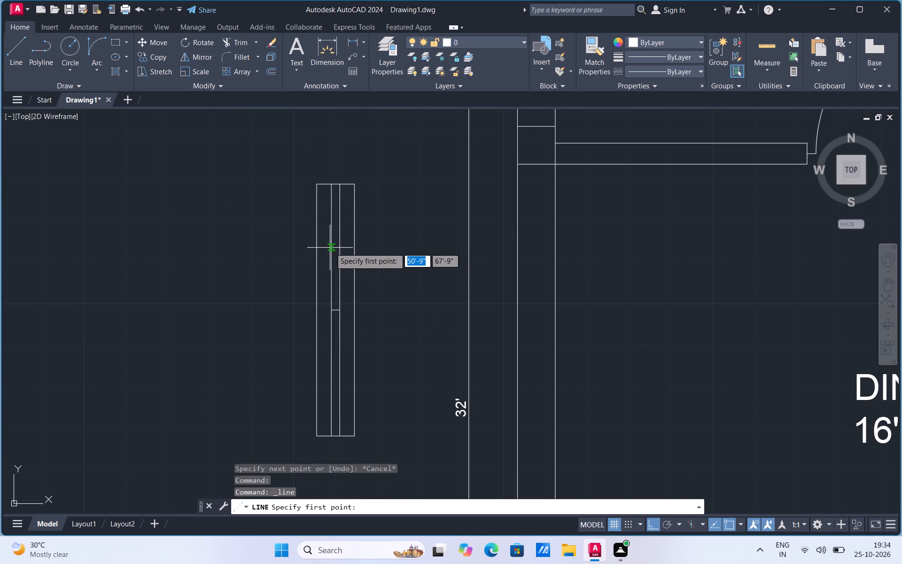
{"action": "left_click", "coordinate": [332, 242]}
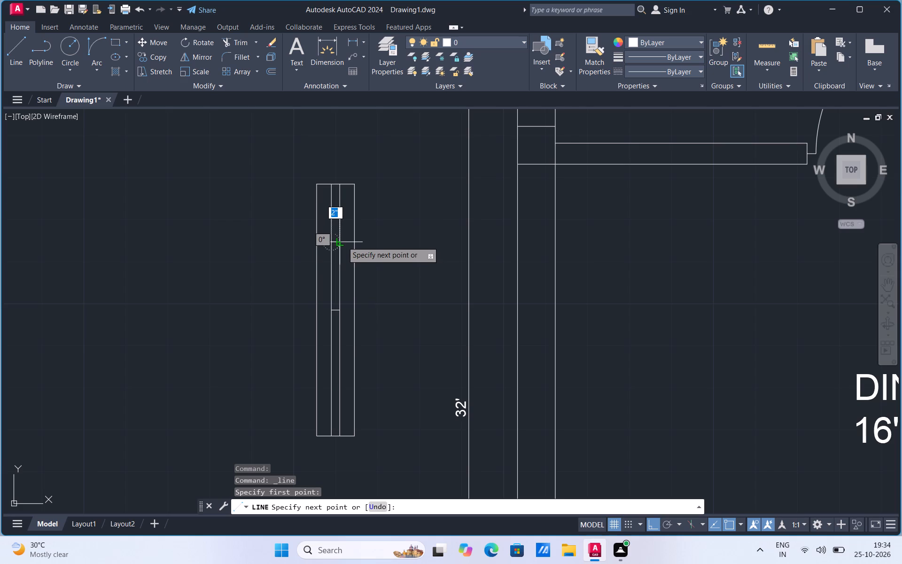
{"action": "left_click", "coordinate": [342, 242]}
{"action": "left_click", "coordinate": [23, 53]}
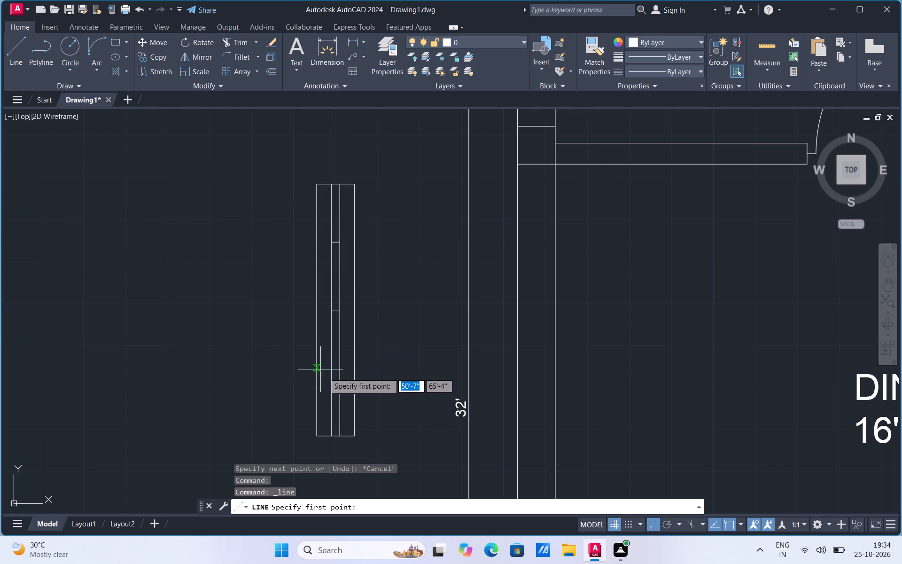
{"action": "left_click", "coordinate": [330, 375]}
{"action": "left_click", "coordinate": [339, 374]}
{"action": "key", "text": "Escape"}
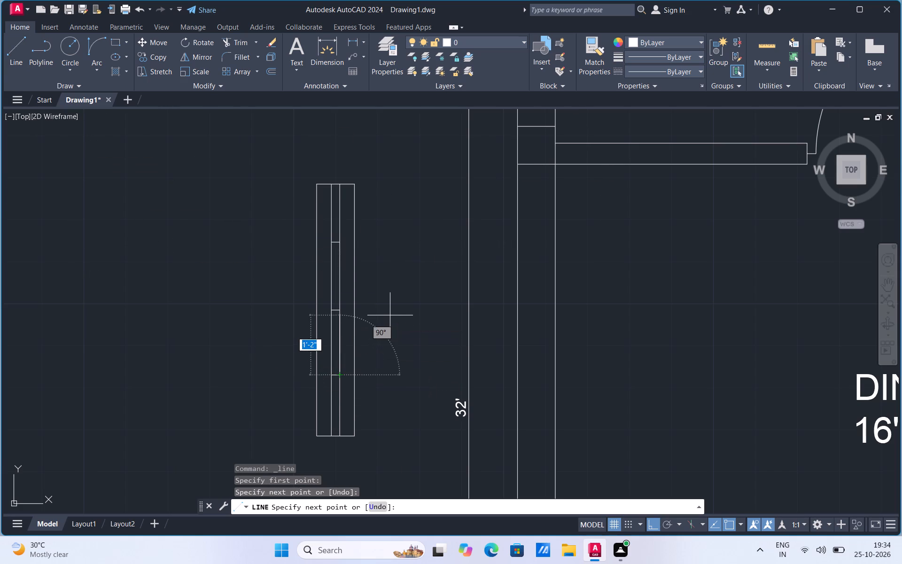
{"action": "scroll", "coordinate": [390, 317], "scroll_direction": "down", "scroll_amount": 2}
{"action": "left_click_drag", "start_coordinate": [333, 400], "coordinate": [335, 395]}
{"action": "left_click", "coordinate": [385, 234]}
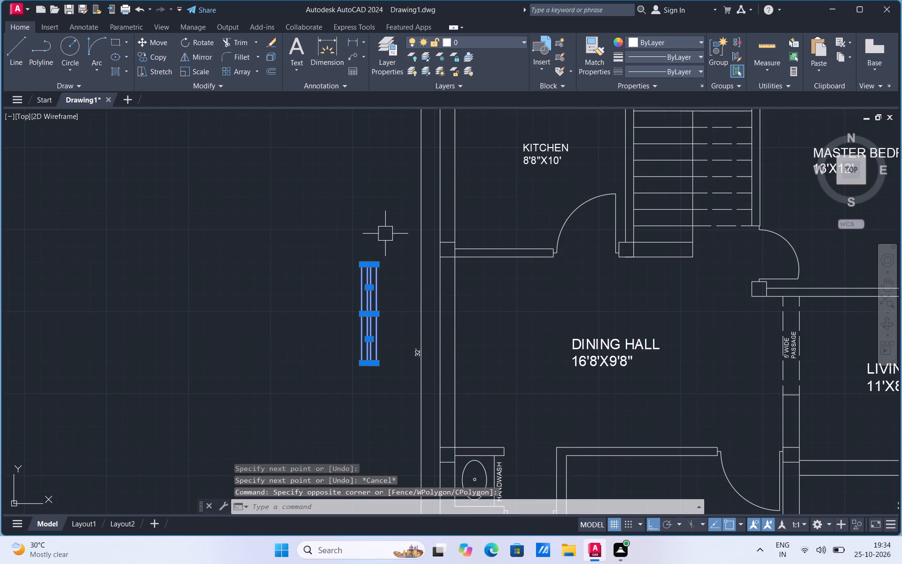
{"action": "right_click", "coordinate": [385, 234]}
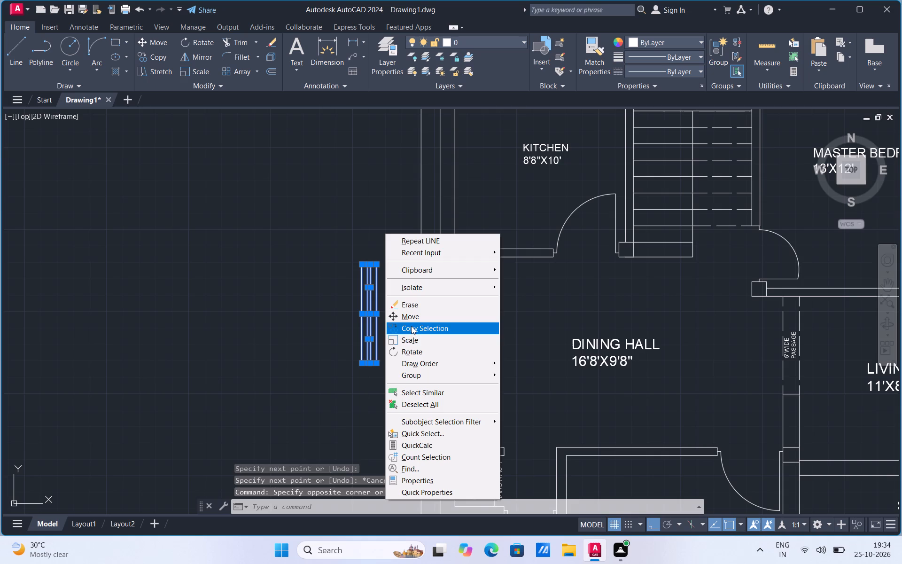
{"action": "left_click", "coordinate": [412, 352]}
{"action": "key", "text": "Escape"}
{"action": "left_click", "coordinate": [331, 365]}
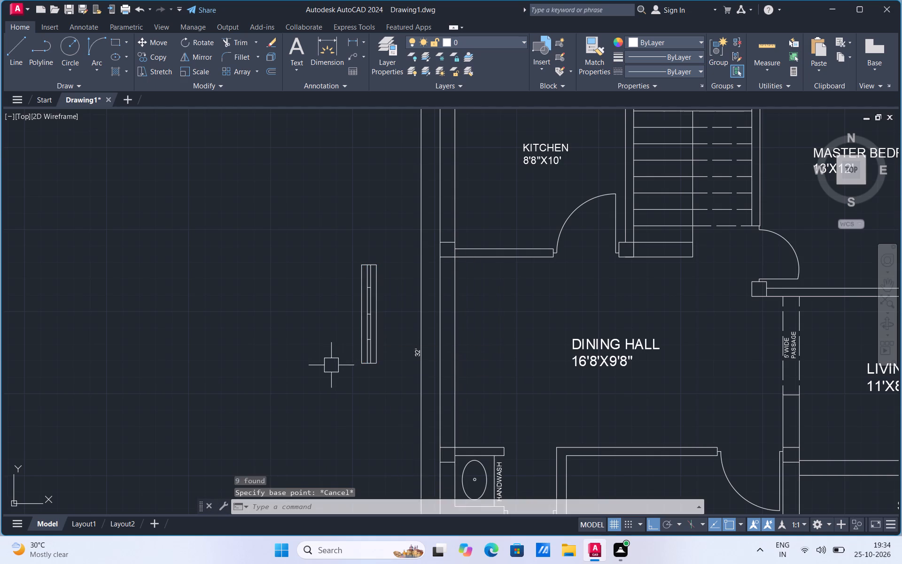
Group all the pieces of the vertical 5' window symbol west of the floor plan.
{"action": "left_click", "coordinate": [391, 253]}
{"action": "right_click", "coordinate": [387, 288]}
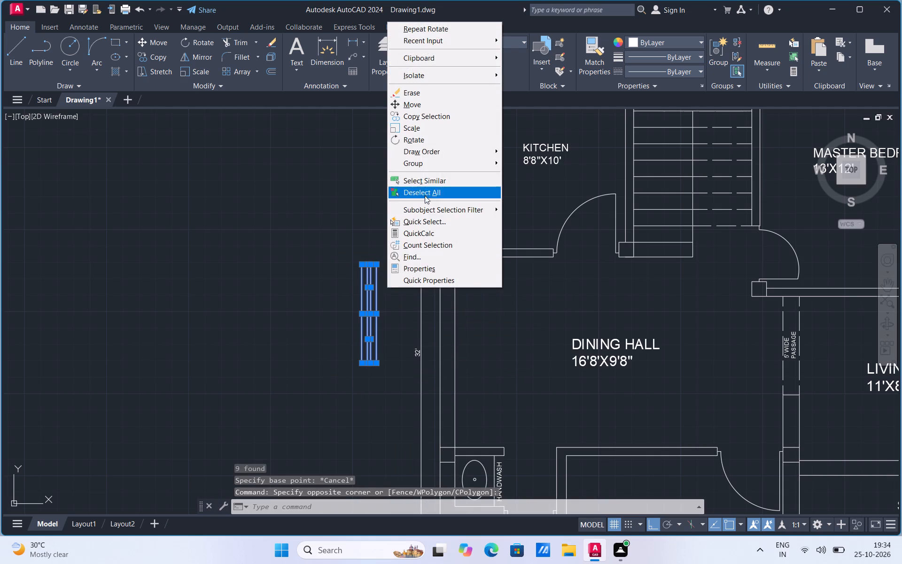
{"action": "left_click", "coordinate": [421, 163]}
{"action": "left_click", "coordinate": [514, 163]}
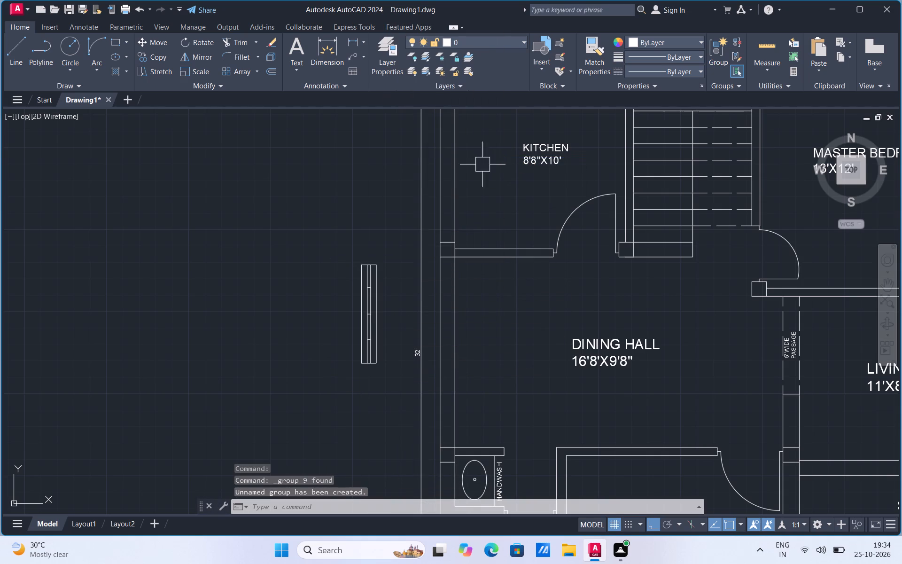
Draw a horizontal rectangle 6' by 9" in the empty area west of the vertical window symbol.
{"action": "left_click", "coordinate": [127, 42]}
{"action": "left_click", "coordinate": [126, 64]}
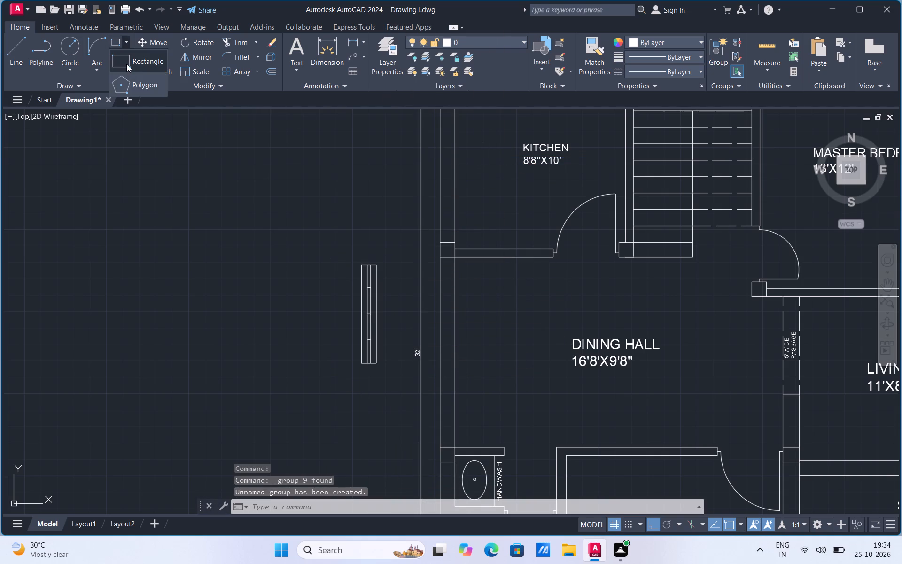
{"action": "left_click", "coordinate": [211, 364]}
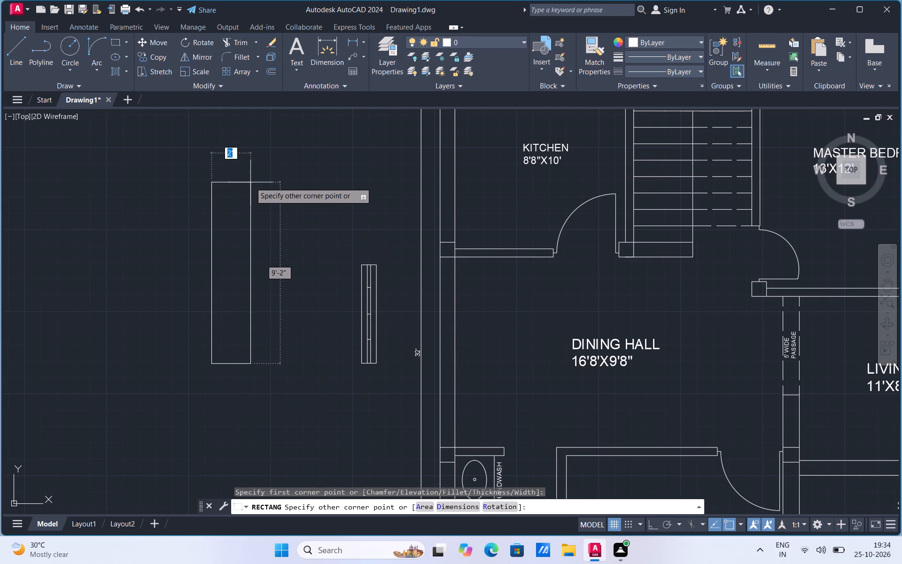
{"action": "key", "text": "6"}
{"action": "type", "text": "',9"}
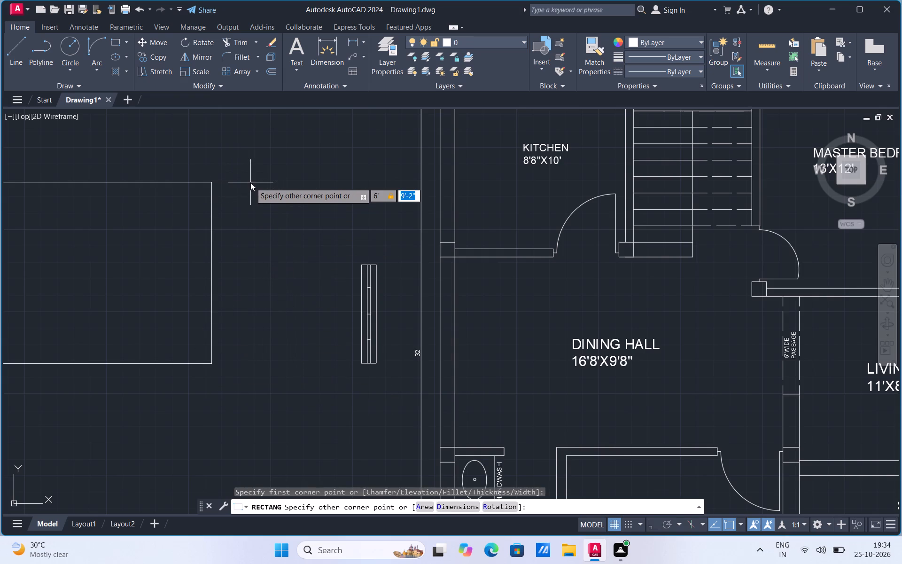
{"action": "key", "text": "Return"}
Draw a horizontal centre line through the 6' rectangle between the midpoints of its short sides.
{"action": "scroll", "coordinate": [232, 355], "scroll_direction": "up", "scroll_amount": 3}
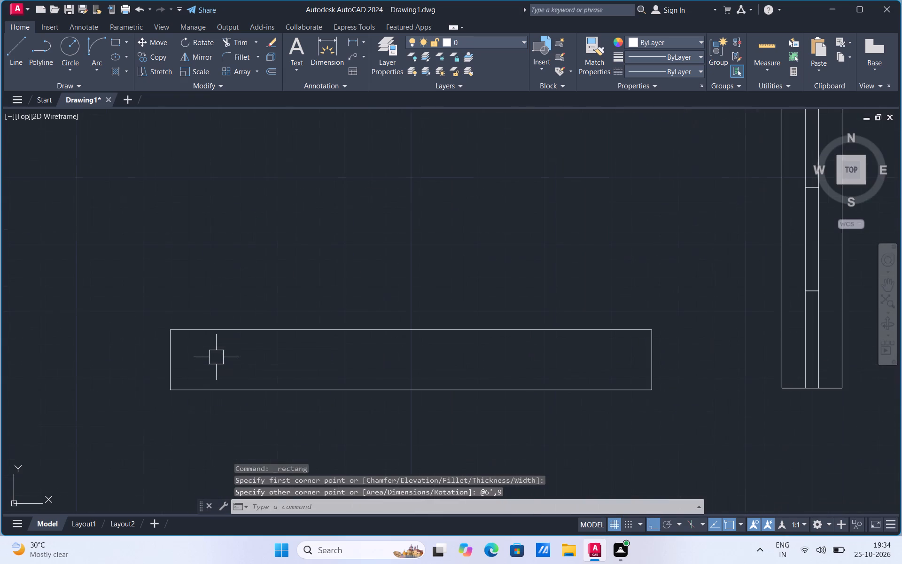
{"action": "left_click", "coordinate": [6, 56]}
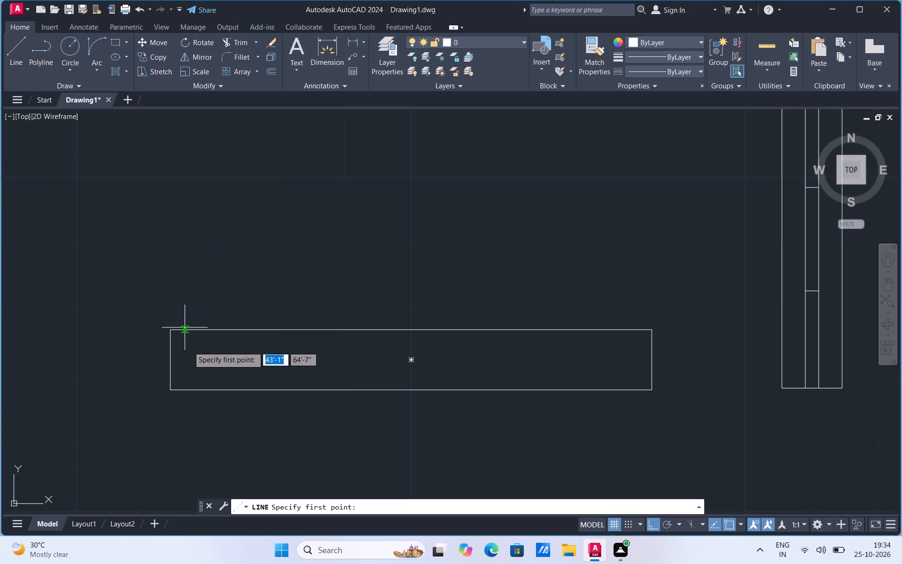
{"action": "left_click", "coordinate": [171, 361]}
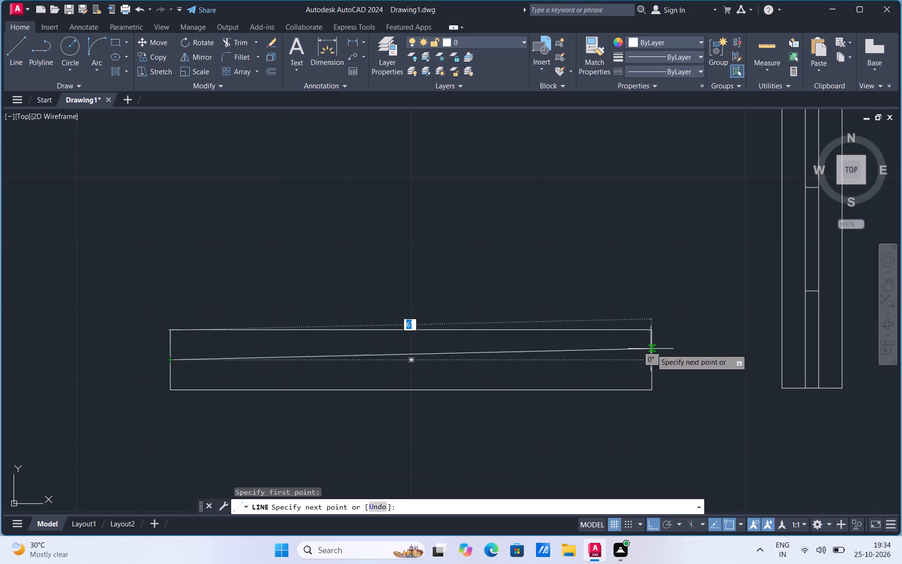
{"action": "left_click", "coordinate": [652, 361]}
{"action": "key", "text": "Escape"}
Copy the 6' rectangle's centre line 1" to the north.
{"action": "left_click", "coordinate": [283, 361]}
{"action": "right_click", "coordinate": [281, 363]}
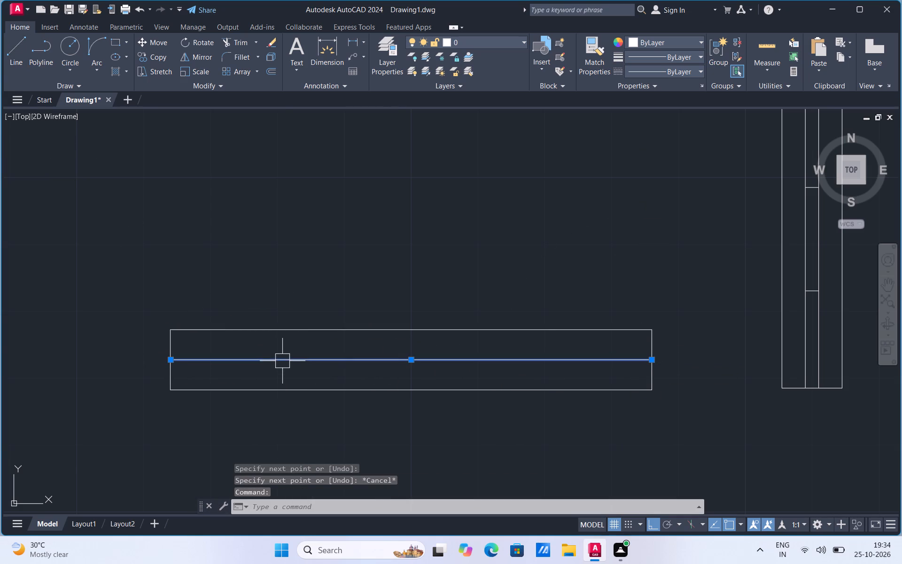
{"action": "left_click", "coordinate": [318, 179]}
{"action": "scroll", "coordinate": [161, 343], "scroll_direction": "up", "scroll_amount": 2}
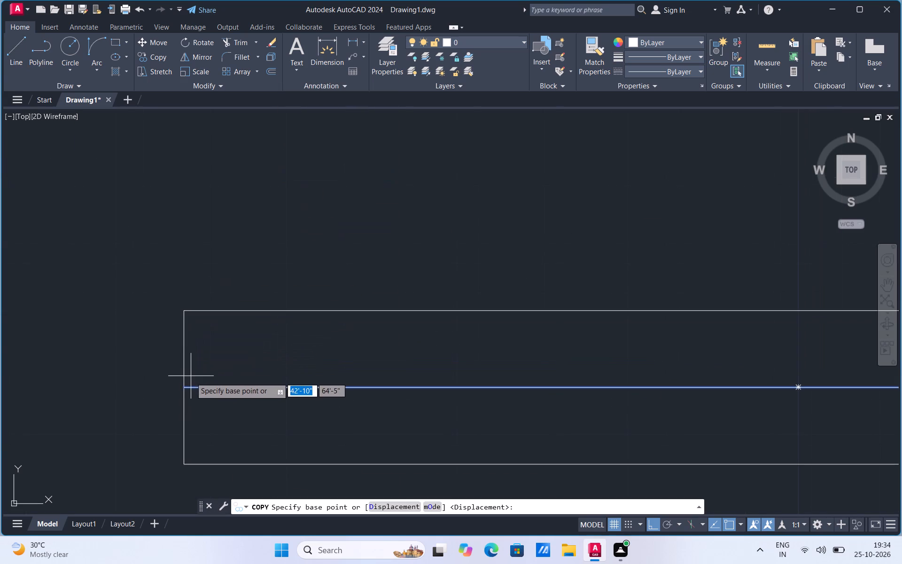
{"action": "left_click", "coordinate": [184, 385]}
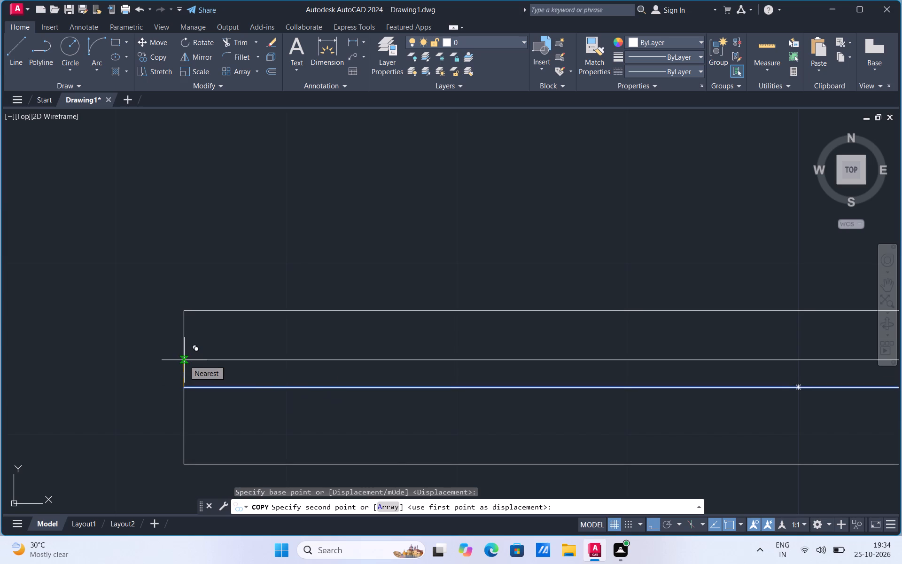
{"action": "key", "text": "1"}
{"action": "key", "text": "Return"}
{"action": "key", "text": "Escape"}
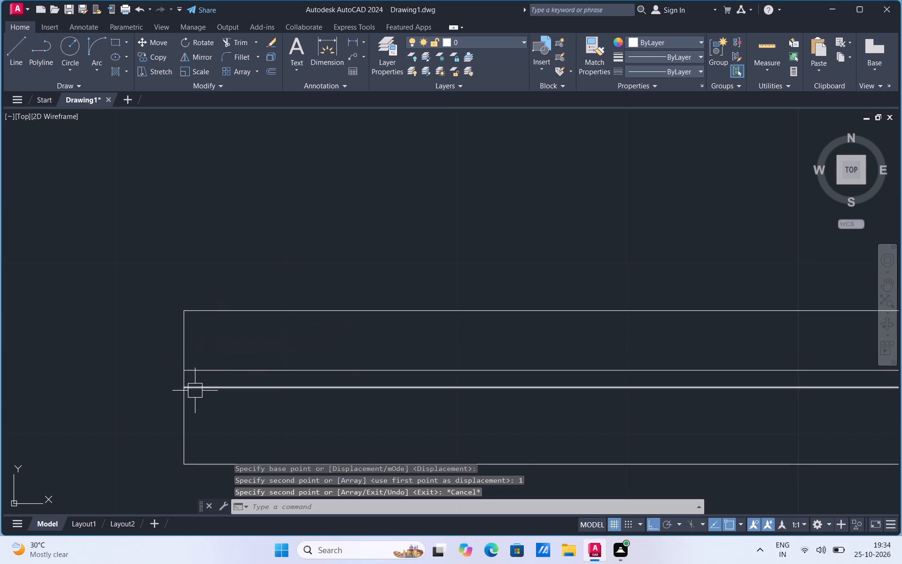
Copy the 6' rectangle's centre line 1" to the south.
{"action": "left_click", "coordinate": [195, 390]}
{"action": "right_click", "coordinate": [195, 390]}
{"action": "left_click", "coordinate": [214, 201]}
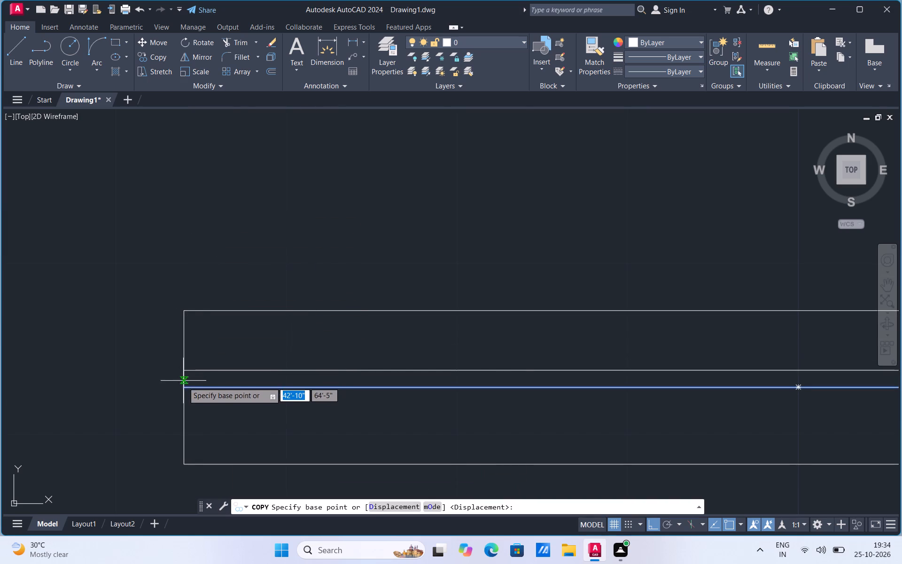
{"action": "left_click", "coordinate": [185, 386]}
{"action": "key", "text": "1"}
{"action": "key", "text": "Return"}
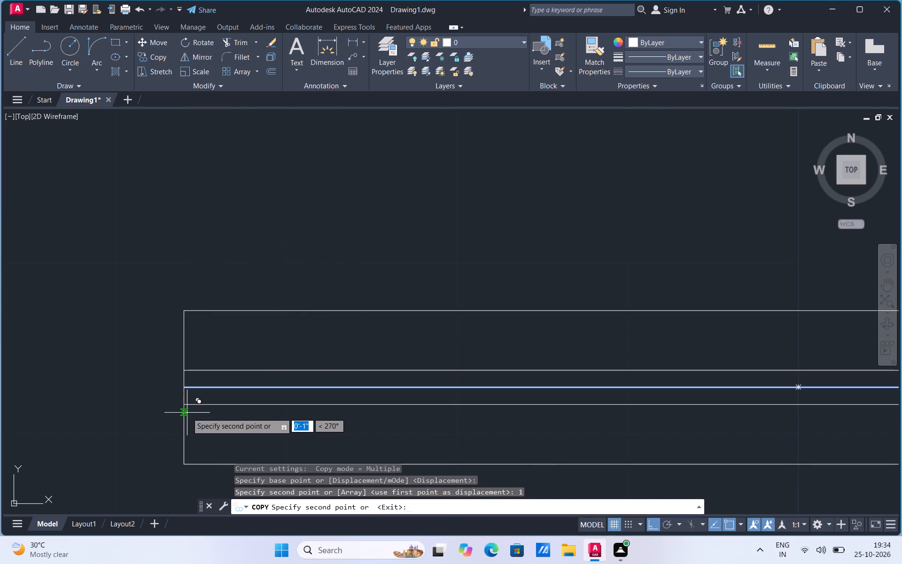
{"action": "key", "text": "Escape"}
Erase the original centre line between the two offset lines of the 6' rectangle.
{"action": "left_click", "coordinate": [211, 388]}
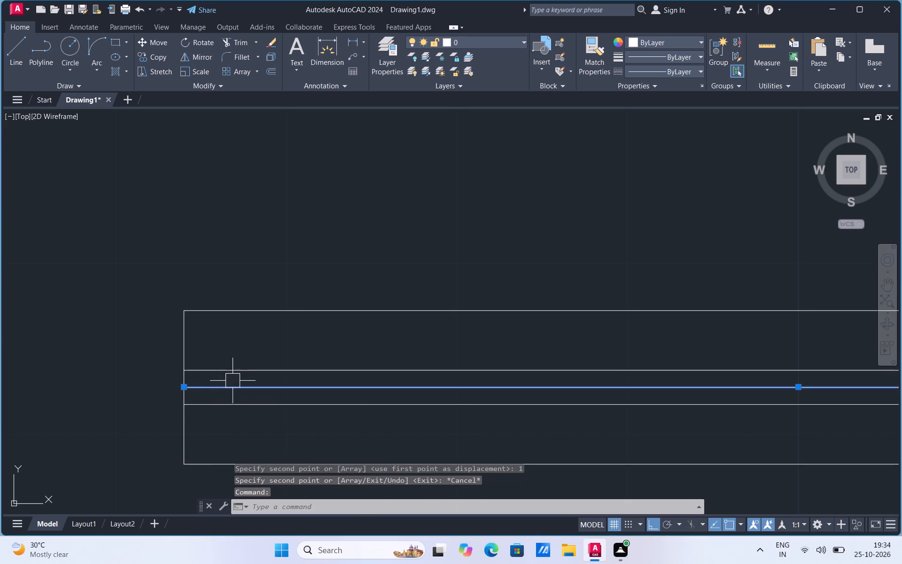
{"action": "key", "text": "Delete"}
Draw three 2" vertical lines between the 6' rectangle's inner lines: at mid-length, near the west quarter and near the east quarter.
{"action": "scroll", "coordinate": [150, 390], "scroll_direction": "down", "scroll_amount": 2}
{"action": "left_click", "coordinate": [8, 68]}
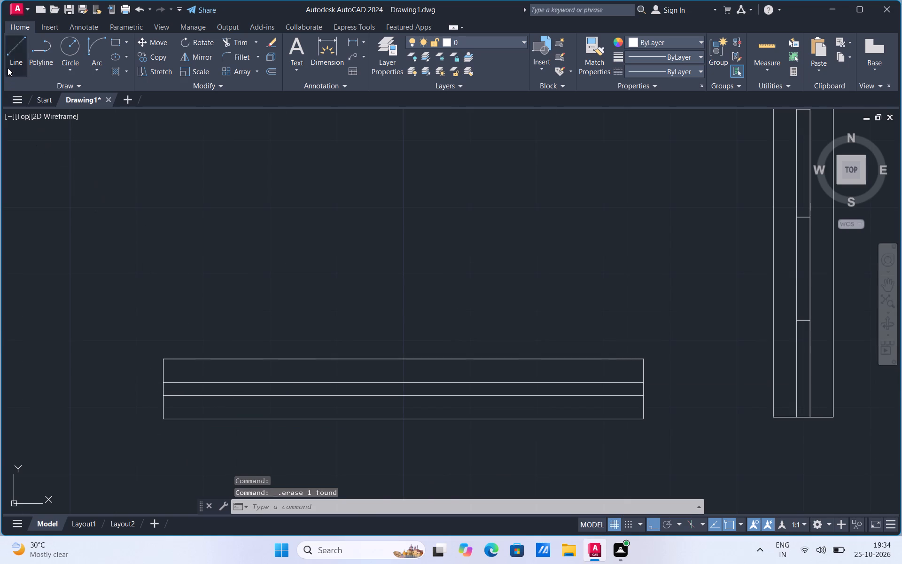
{"action": "left_click", "coordinate": [403, 397]}
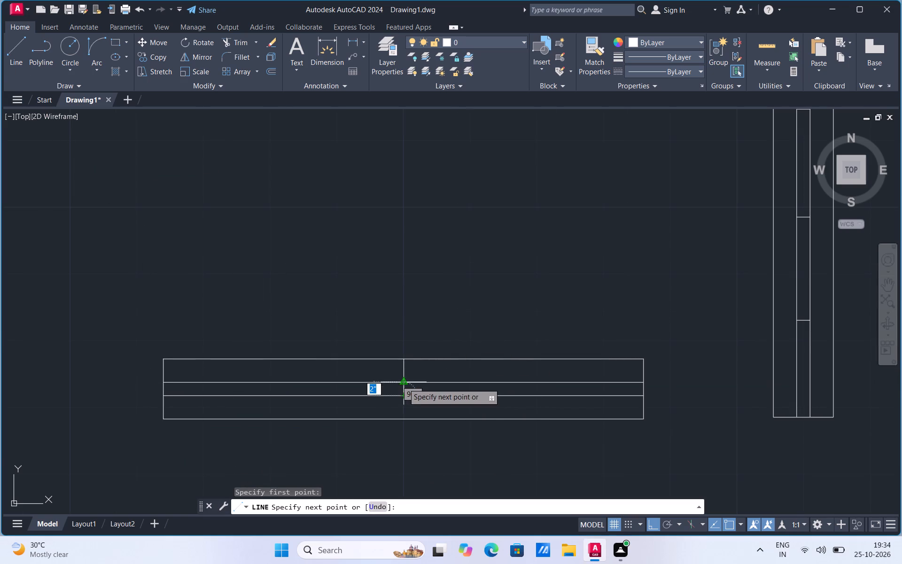
{"action": "left_click", "coordinate": [404, 384]}
{"action": "left_click", "coordinate": [11, 57]}
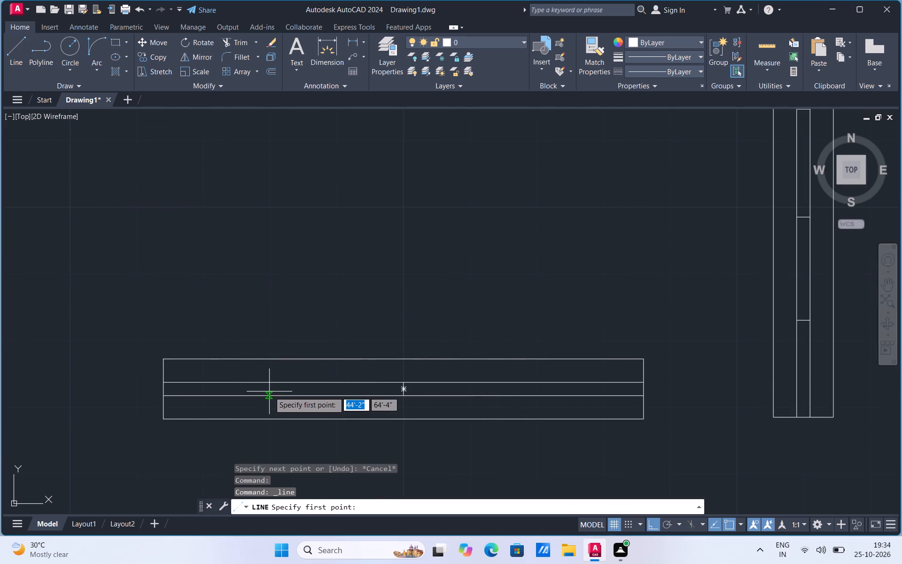
{"action": "left_click", "coordinate": [273, 397]}
{"action": "left_click", "coordinate": [274, 383]}
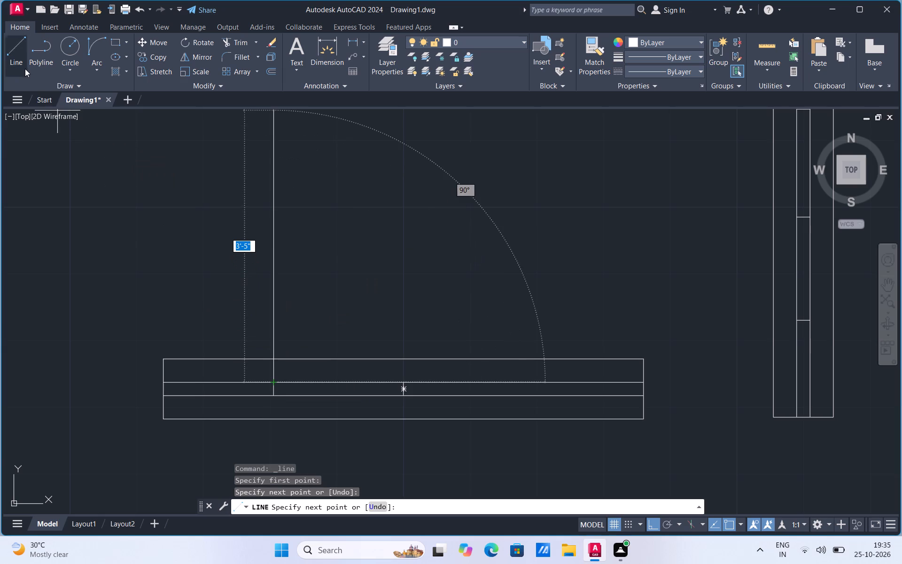
{"action": "left_click", "coordinate": [23, 65]}
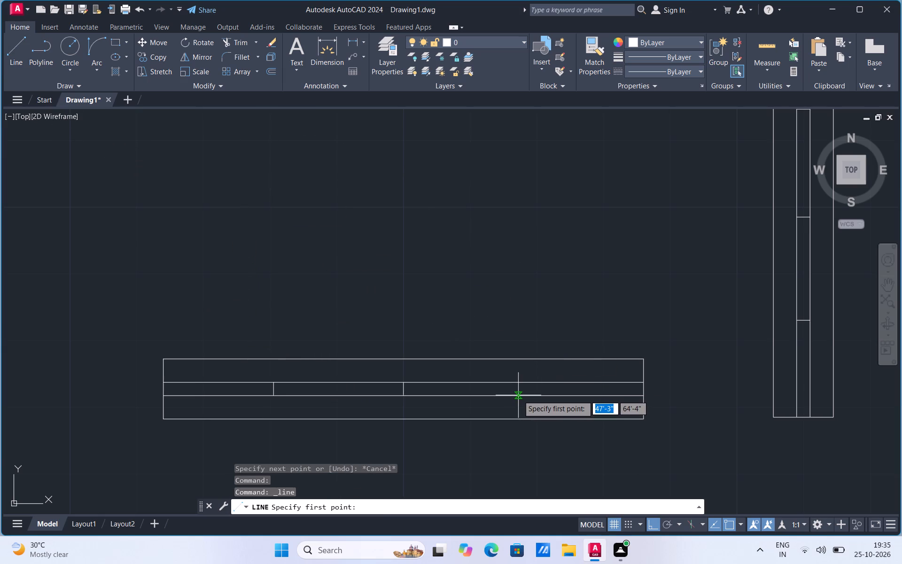
{"action": "left_click", "coordinate": [518, 395]}
{"action": "left_click", "coordinate": [518, 384]}
{"action": "key", "text": "Escape"}
Group all the pieces of the horizontal 6' window symbol.
{"action": "scroll", "coordinate": [368, 374], "scroll_direction": "down", "scroll_amount": 4}
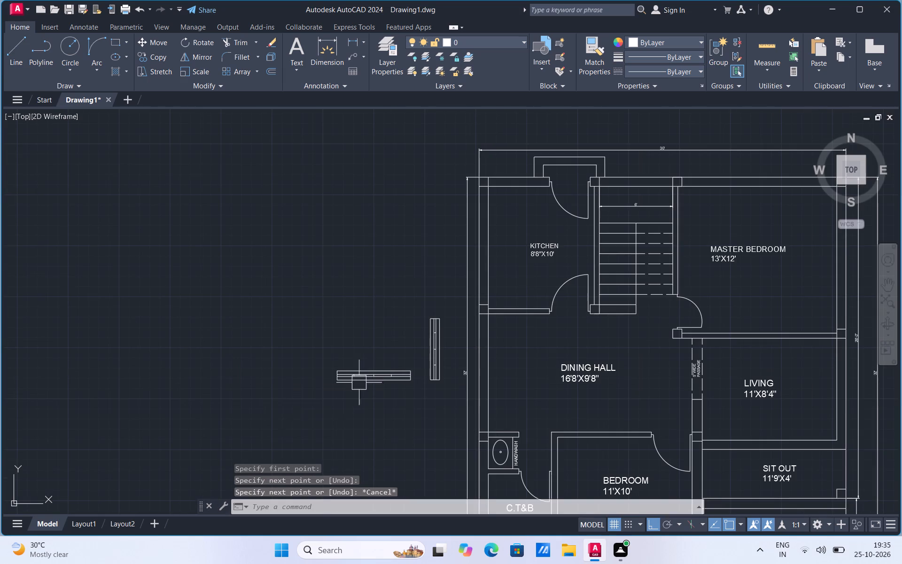
{"action": "left_click", "coordinate": [280, 421]}
{"action": "left_click", "coordinate": [419, 342]}
{"action": "right_click", "coordinate": [397, 356]}
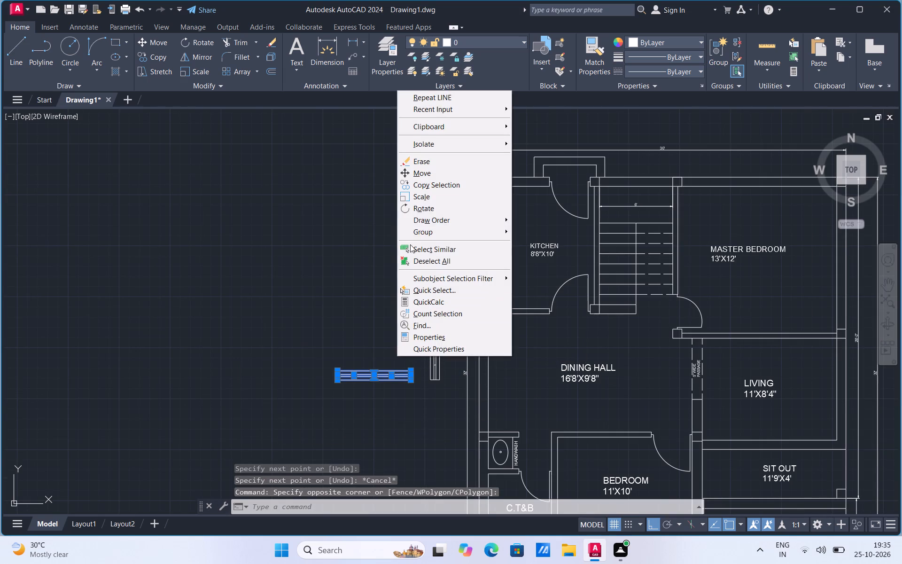
{"action": "left_click", "coordinate": [426, 232]}
{"action": "left_click", "coordinate": [534, 232]}
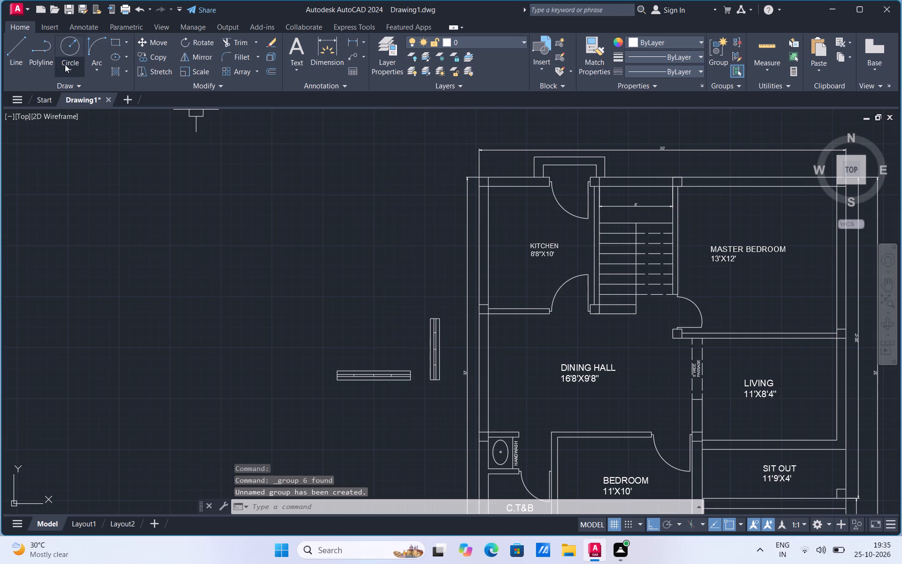
Draw a horizontal rectangle 3'5" by 9" in the empty area north-west of the 6' window symbol.
{"action": "left_click", "coordinate": [124, 43]}
{"action": "left_click", "coordinate": [126, 63]}
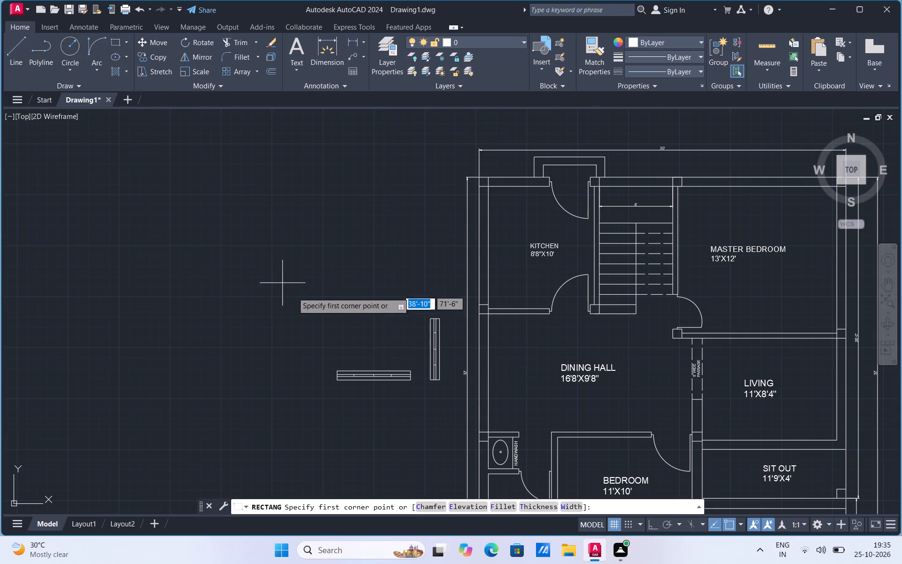
{"action": "left_click", "coordinate": [315, 334]}
{"action": "type", "text": "3'5\",9"}
{"action": "key", "text": "Return"}
Draw a horizontal centre line through the 3'5" rectangle between the midpoints of its short sides.
{"action": "scroll", "coordinate": [311, 366], "scroll_direction": "up", "scroll_amount": 1}
{"action": "scroll", "coordinate": [322, 307], "scroll_direction": "up", "scroll_amount": 2}
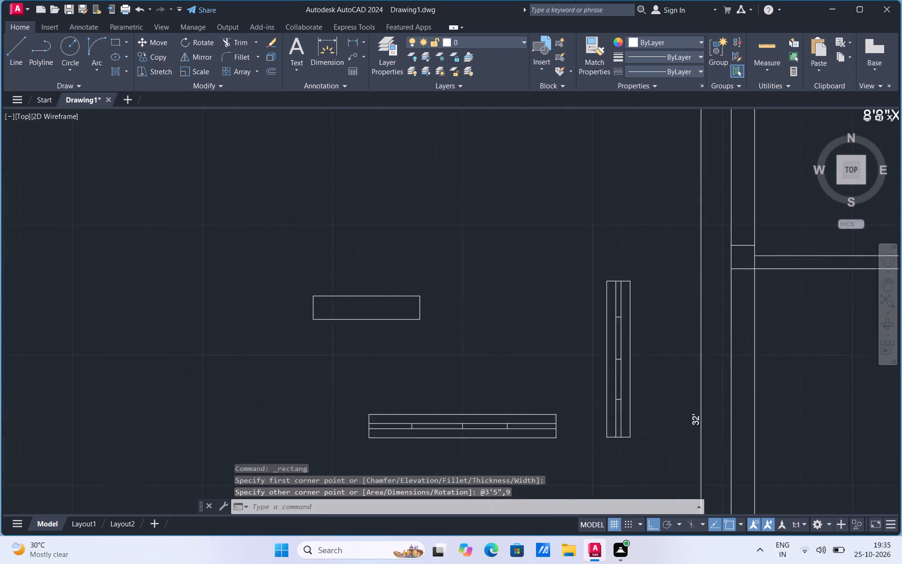
{"action": "scroll", "coordinate": [322, 307], "scroll_direction": "up", "scroll_amount": 2}
{"action": "left_click", "coordinate": [8, 55]}
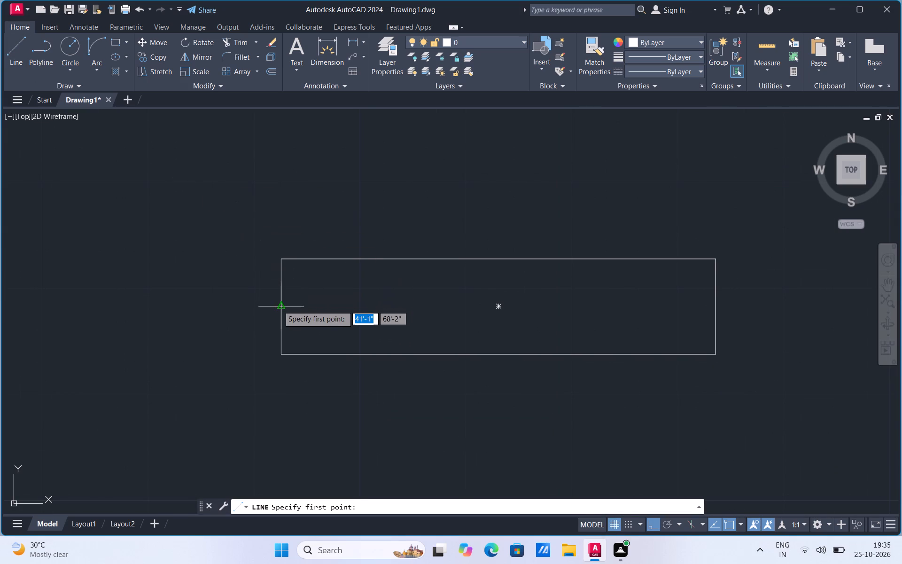
{"action": "left_click", "coordinate": [281, 310]}
{"action": "left_click", "coordinate": [714, 308]}
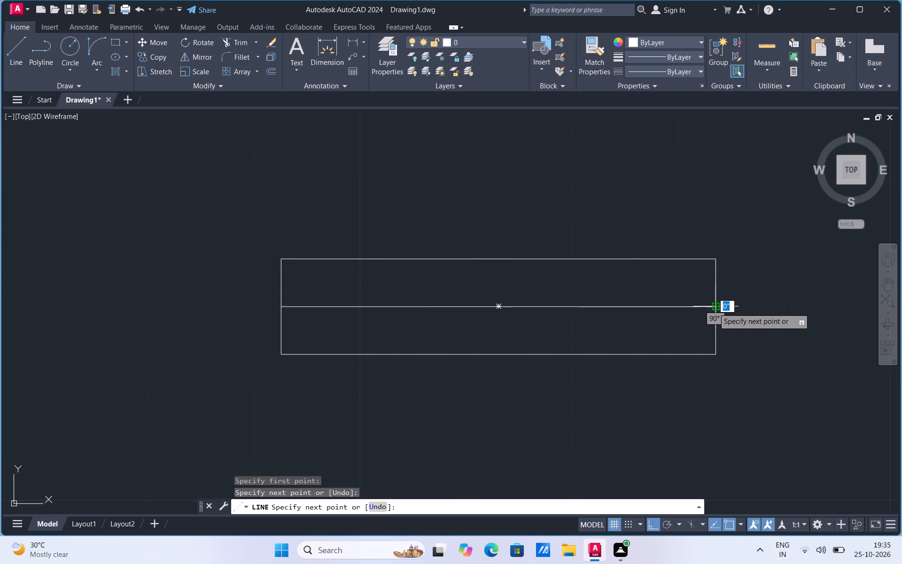
{"action": "key", "text": "Escape"}
Copy the 3'5" rectangle's centre line 1" to the north.
{"action": "left_click", "coordinate": [421, 310]}
{"action": "right_click", "coordinate": [421, 310]}
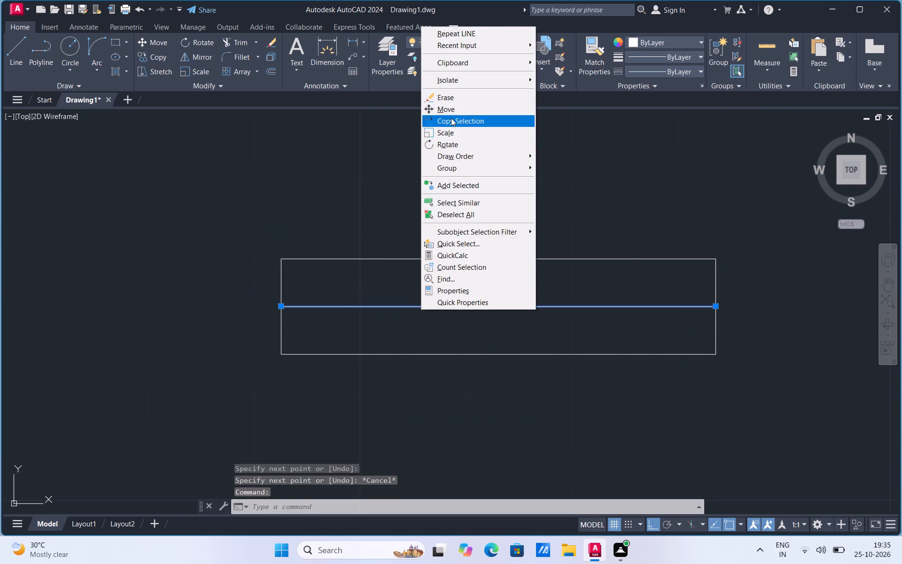
{"action": "left_click", "coordinate": [451, 118]}
{"action": "left_click", "coordinate": [283, 308]}
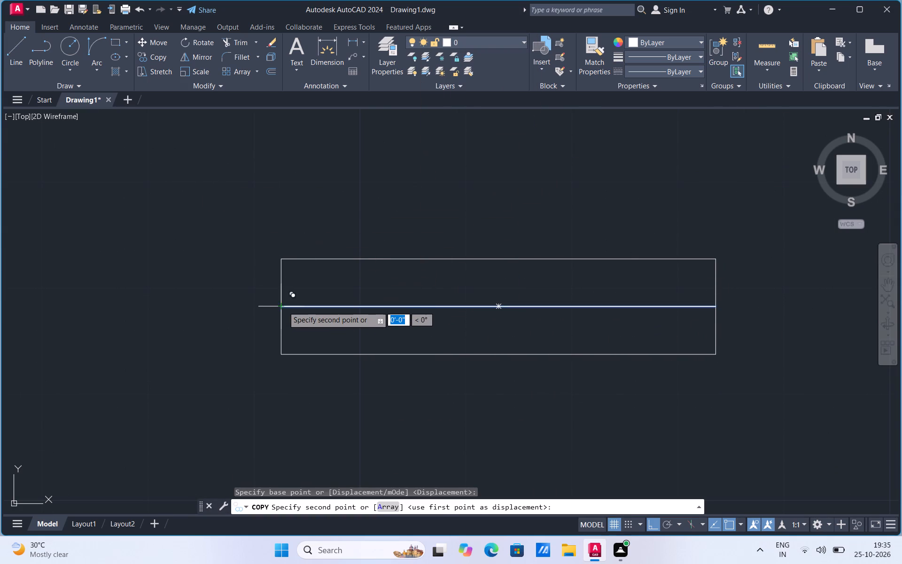
{"action": "key", "text": "1"}
{"action": "key", "text": "Return"}
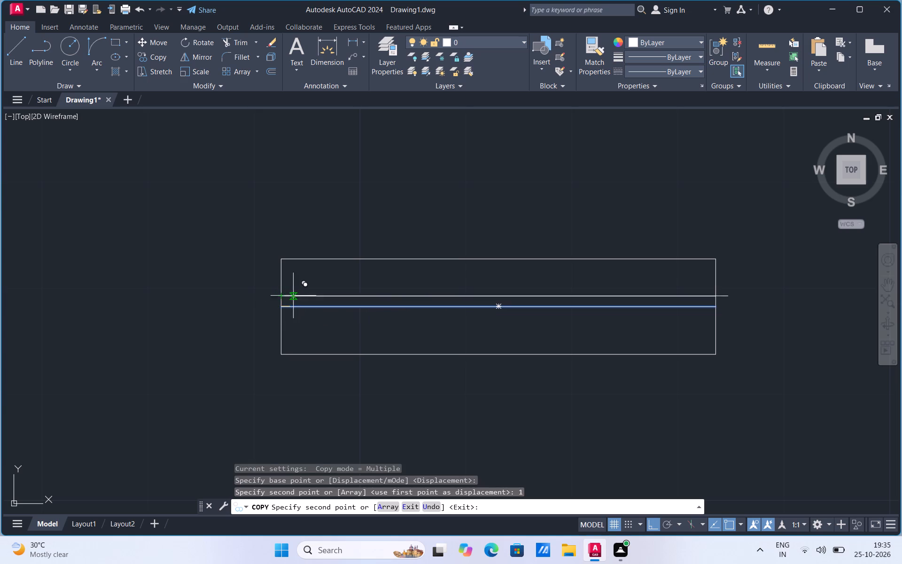
{"action": "key", "text": "Escape"}
Copy the 3'5" rectangle's centre line 1" to the south.
{"action": "left_click", "coordinate": [319, 306]}
{"action": "right_click", "coordinate": [319, 306]}
{"action": "left_click", "coordinate": [349, 119]}
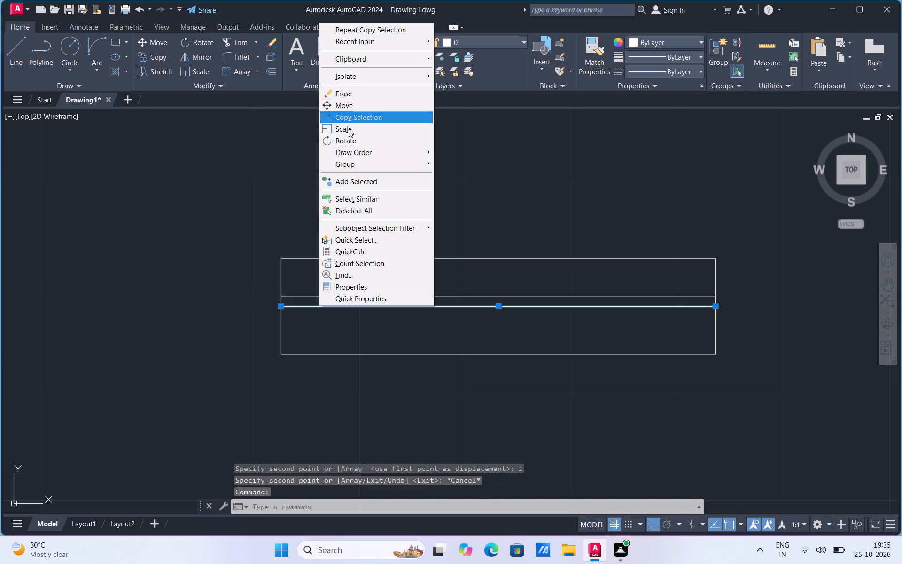
{"action": "left_click", "coordinate": [280, 305]}
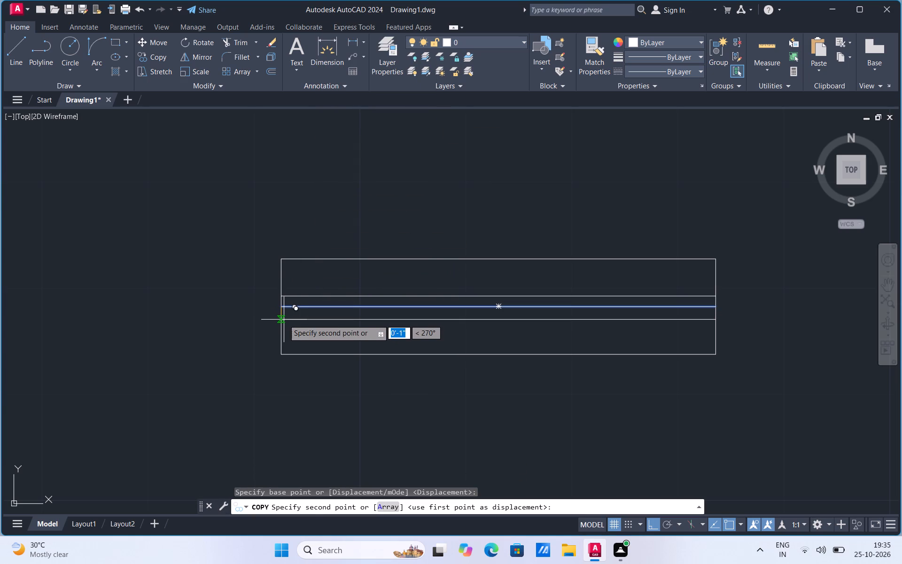
{"action": "key", "text": "1"}
{"action": "key", "text": "Return"}
{"action": "key", "text": "Escape"}
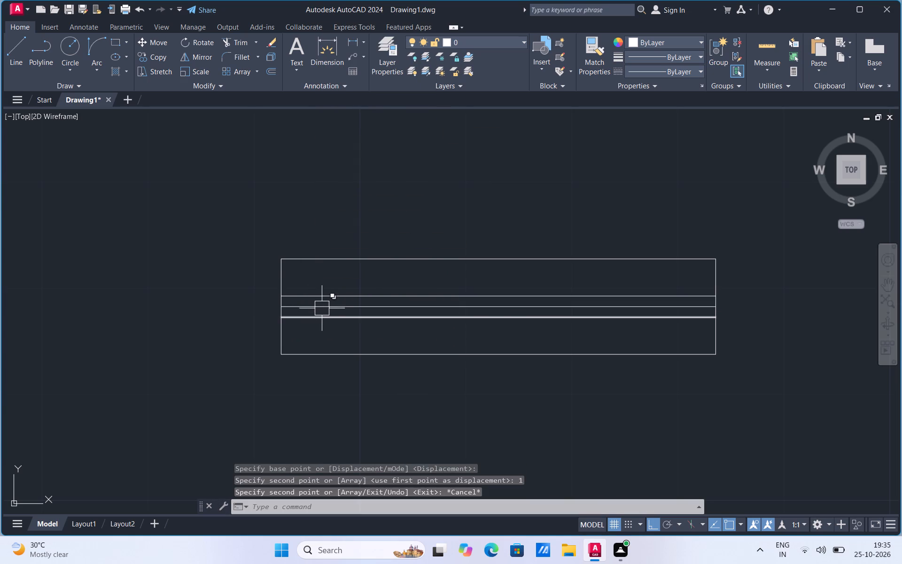
Erase the original centre line between the two offset lines of the 3'5" rectangle.
{"action": "left_click", "coordinate": [322, 308]}
{"action": "key", "text": "Delete"}
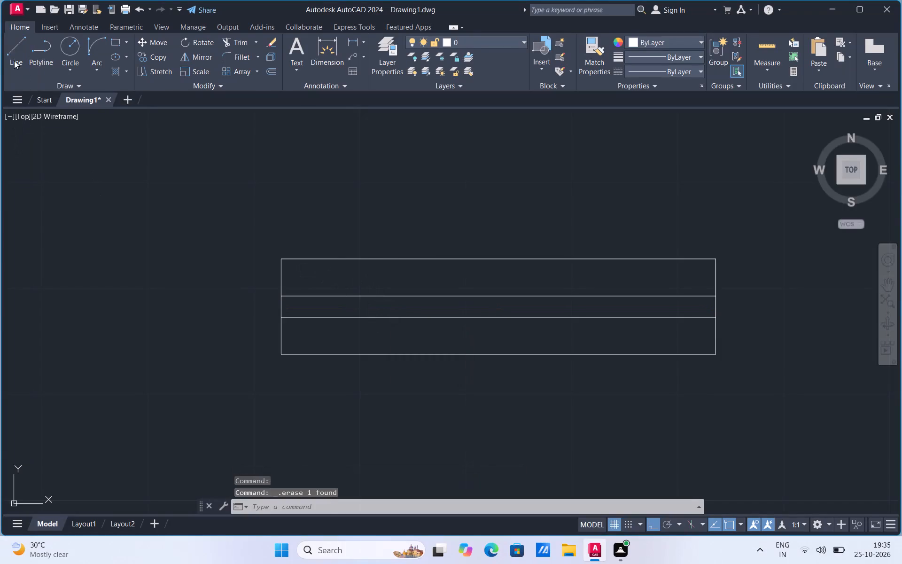
Draw a short vertical divider between the midpoints of the two inner lines of the 3'5" window symbol.
{"action": "left_click", "coordinate": [14, 61]}
{"action": "left_click", "coordinate": [501, 318]}
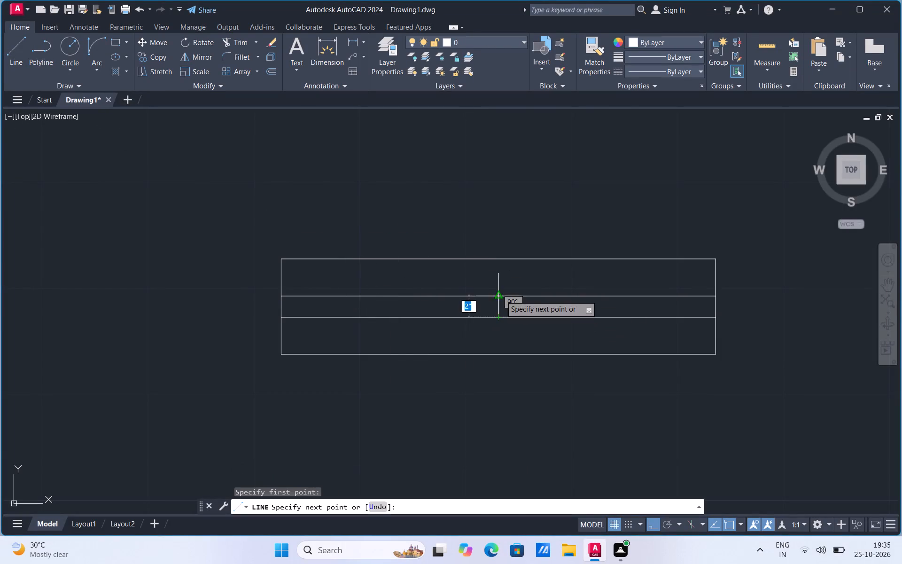
{"action": "left_click", "coordinate": [501, 296]}
{"action": "key", "text": "Escape"}
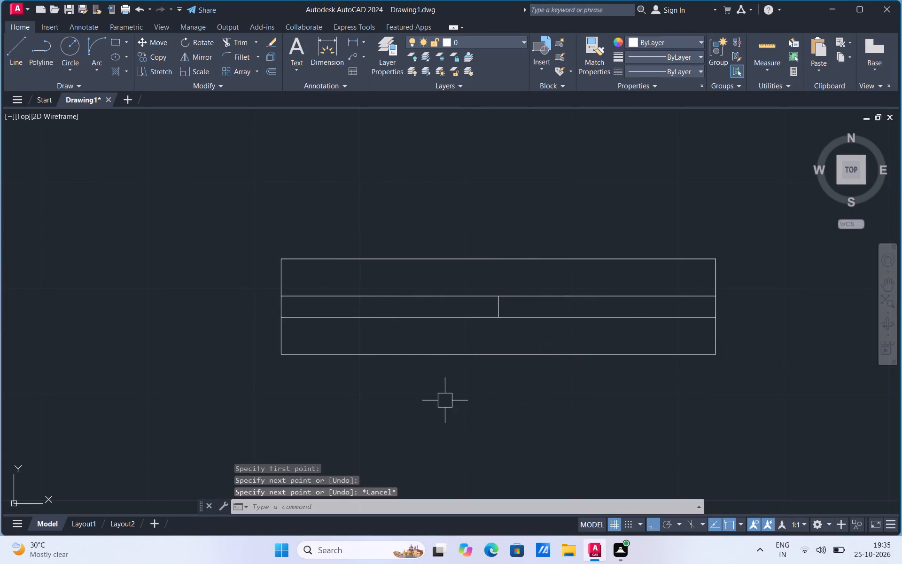
Group the rectangle, inner lines and divider of the 3'5" window symbol into one object.
{"action": "left_click", "coordinate": [236, 402]}
{"action": "scroll", "coordinate": [281, 388], "scroll_direction": "down", "scroll_amount": 2}
{"action": "left_click", "coordinate": [475, 294]}
{"action": "right_click", "coordinate": [475, 294]}
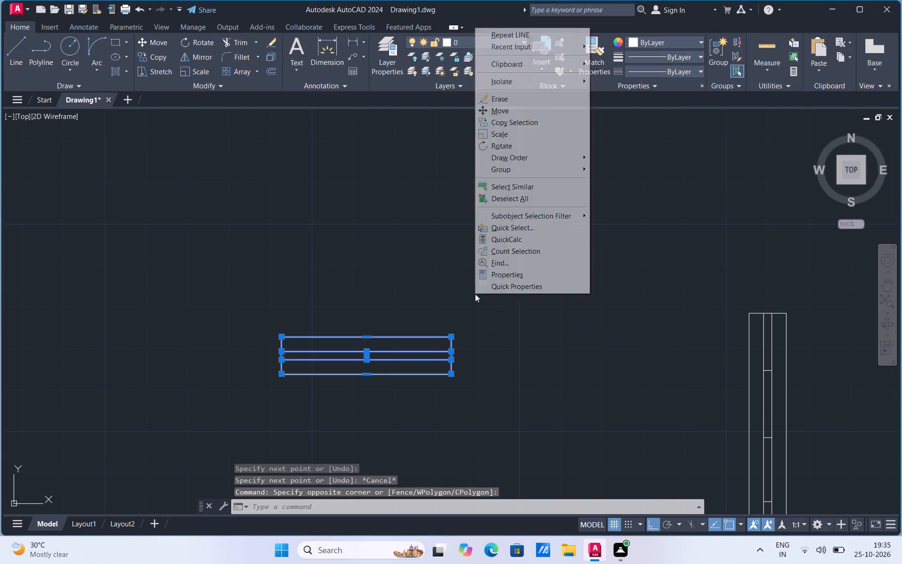
{"action": "left_click", "coordinate": [525, 168]}
{"action": "left_click", "coordinate": [617, 169]}
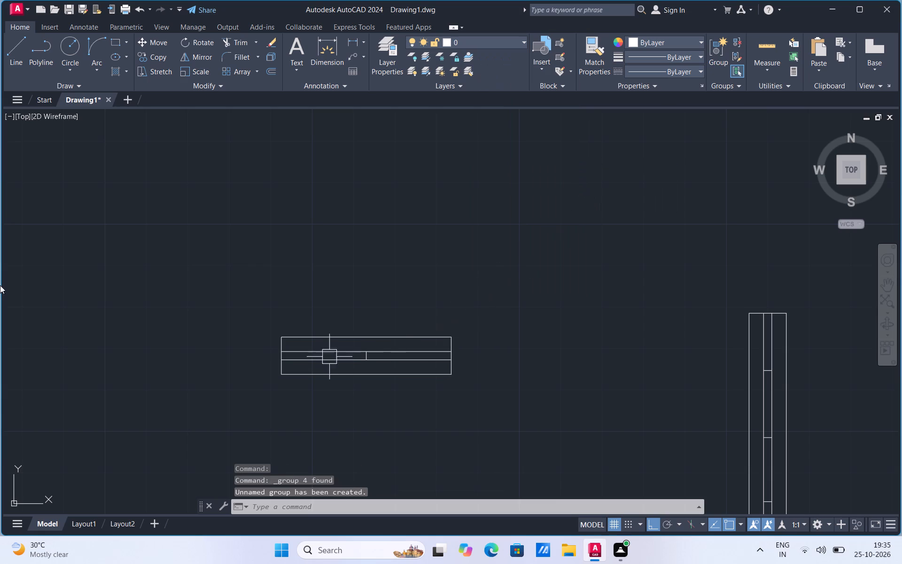
Copy the horizontal 6' window symbol onto the master bedroom's north wall, with Ortho off.
{"action": "scroll", "coordinate": [265, 279], "scroll_direction": "down", "scroll_amount": 2}
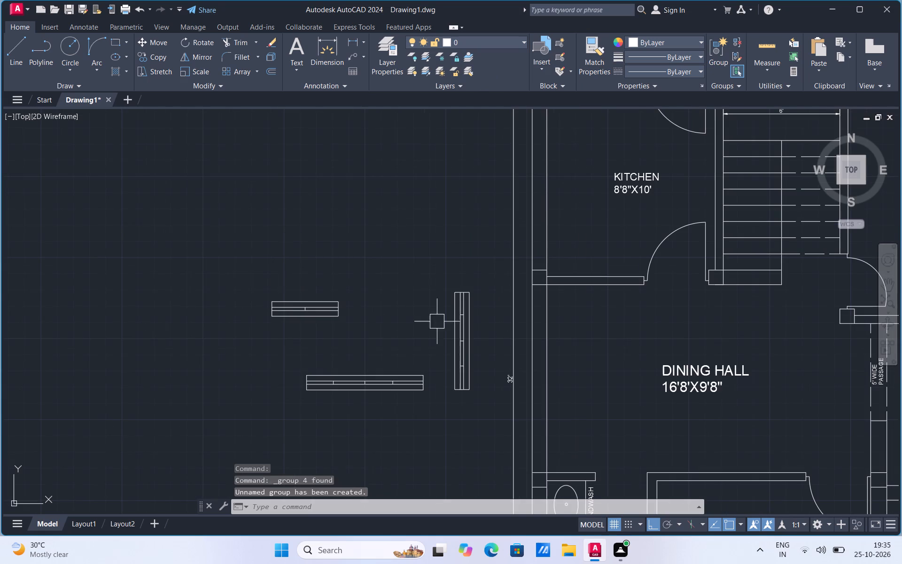
{"action": "left_click", "coordinate": [404, 385]}
{"action": "right_click", "coordinate": [404, 385]}
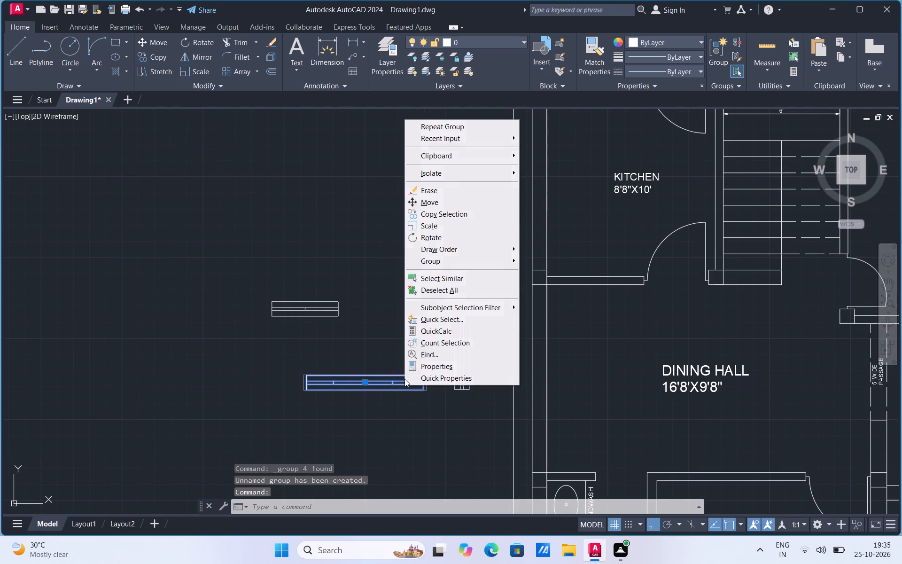
{"action": "left_click", "coordinate": [453, 217]}
{"action": "left_click", "coordinate": [363, 374]}
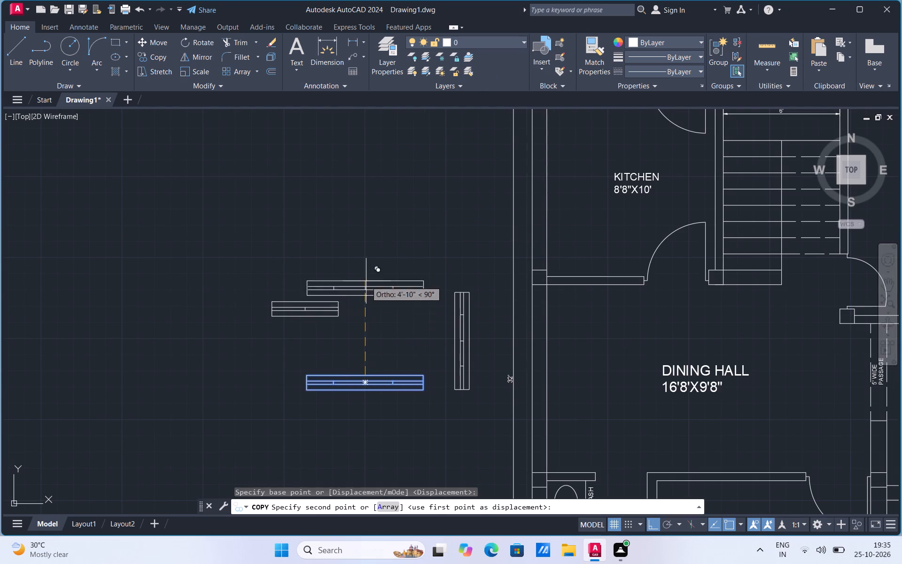
{"action": "scroll", "coordinate": [338, 342], "scroll_direction": "down", "scroll_amount": 3}
{"action": "left_click", "coordinate": [652, 525]}
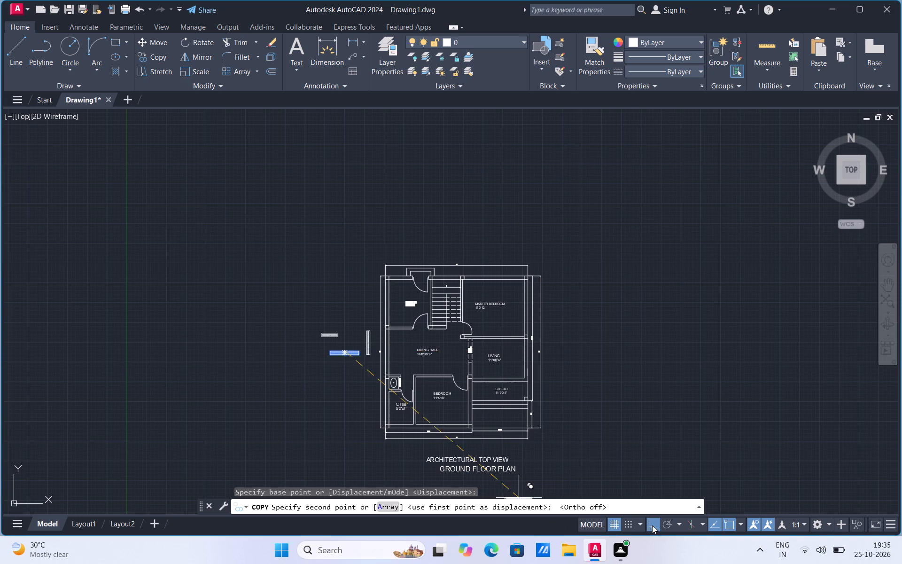
{"action": "scroll", "coordinate": [503, 281], "scroll_direction": "up", "scroll_amount": 2}
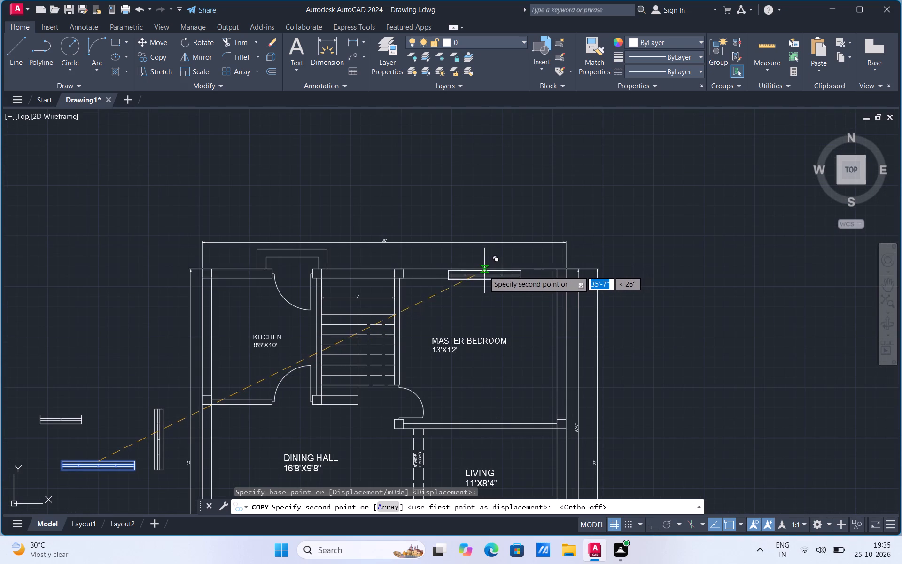
{"action": "scroll", "coordinate": [484, 270], "scroll_direction": "up", "scroll_amount": 3}
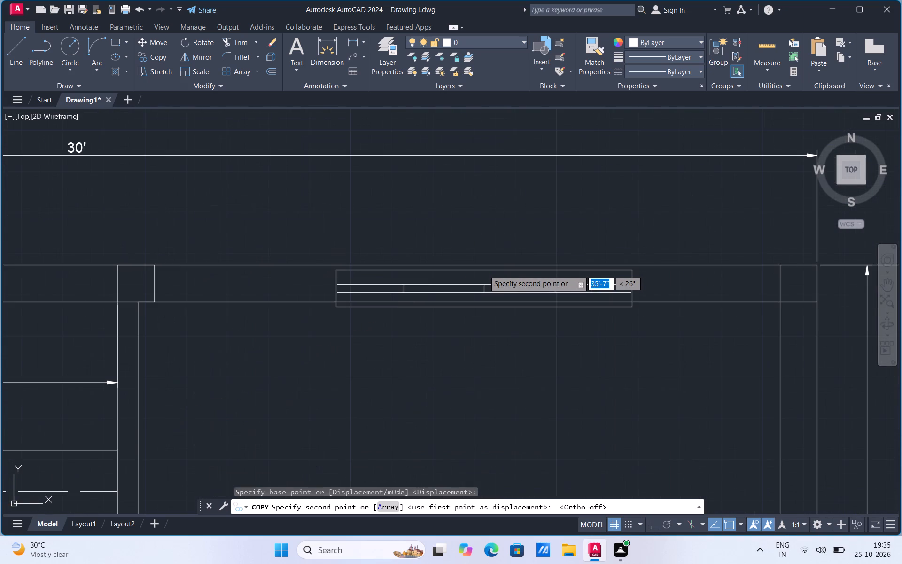
{"action": "left_click", "coordinate": [484, 271]}
{"action": "key", "text": "grave"}
{"action": "key", "text": "Escape"}
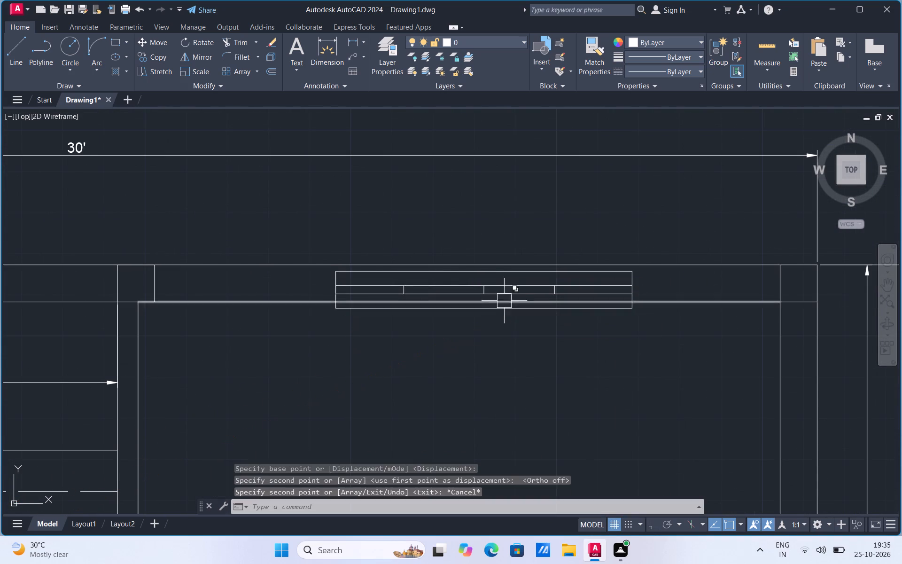
Move the 6' window by its south edge midpoint to align with the inner face of the master bedroom's north wall.
{"action": "left_click", "coordinate": [493, 311]}
{"action": "right_click", "coordinate": [493, 311]}
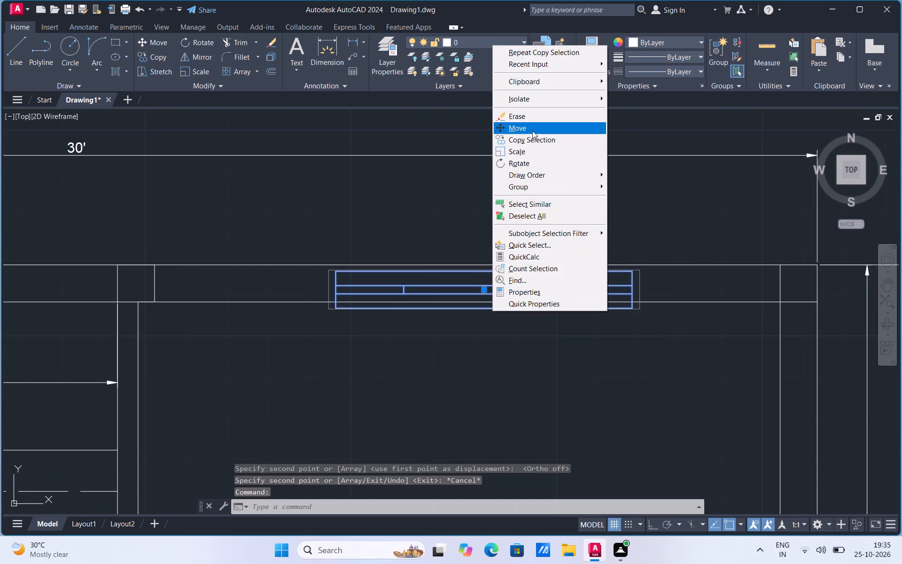
{"action": "left_click", "coordinate": [532, 131]}
{"action": "left_click", "coordinate": [484, 309]}
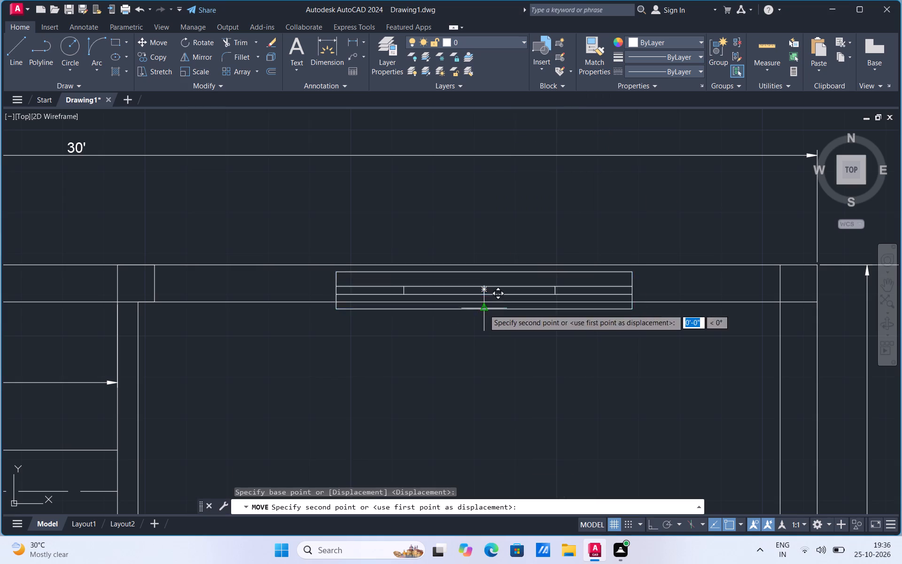
{"action": "left_click", "coordinate": [486, 301]}
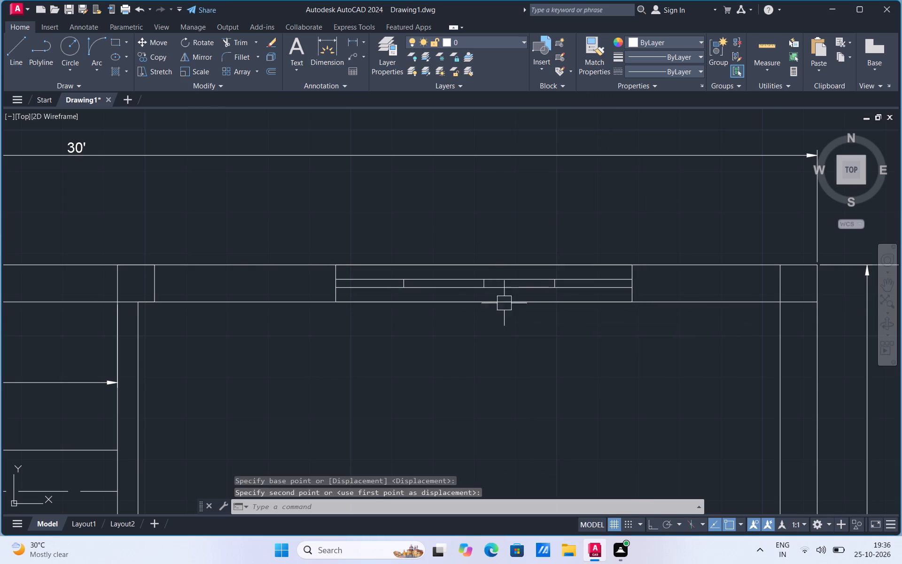
Copy the master bedroom's 6' window to the open space east of the floor plan.
{"action": "scroll", "coordinate": [516, 253], "scroll_direction": "down", "scroll_amount": 2}
{"action": "scroll", "coordinate": [517, 270], "scroll_direction": "up", "scroll_amount": 1}
{"action": "left_click", "coordinate": [517, 260]}
{"action": "right_click", "coordinate": [517, 260]}
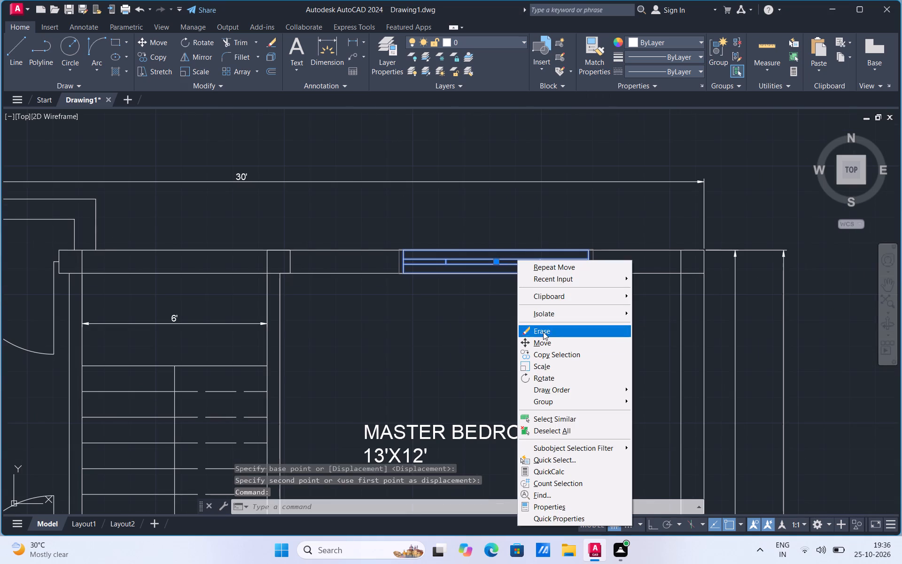
{"action": "left_click", "coordinate": [542, 354]}
{"action": "left_click", "coordinate": [469, 259]}
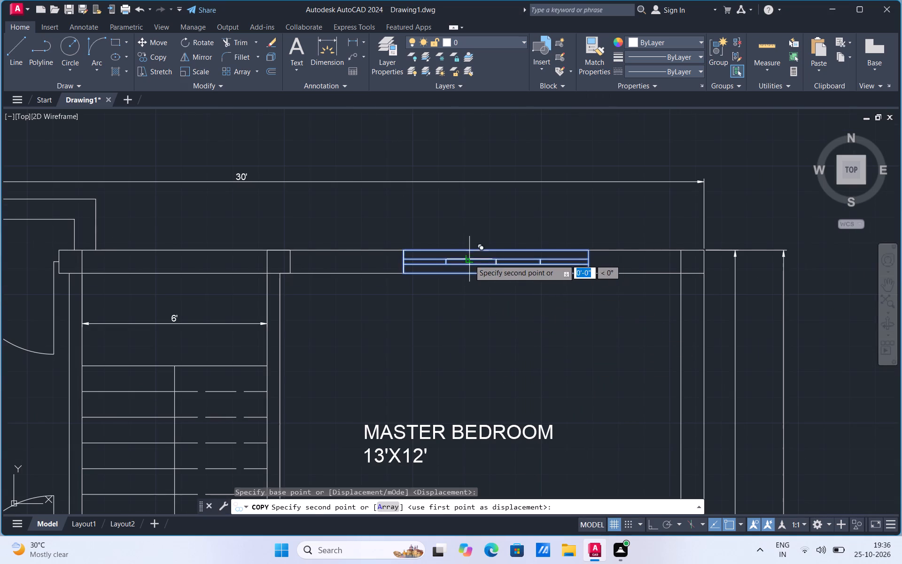
{"action": "scroll", "coordinate": [474, 213], "scroll_direction": "down", "scroll_amount": 3}
{"action": "left_click", "coordinate": [578, 356]}
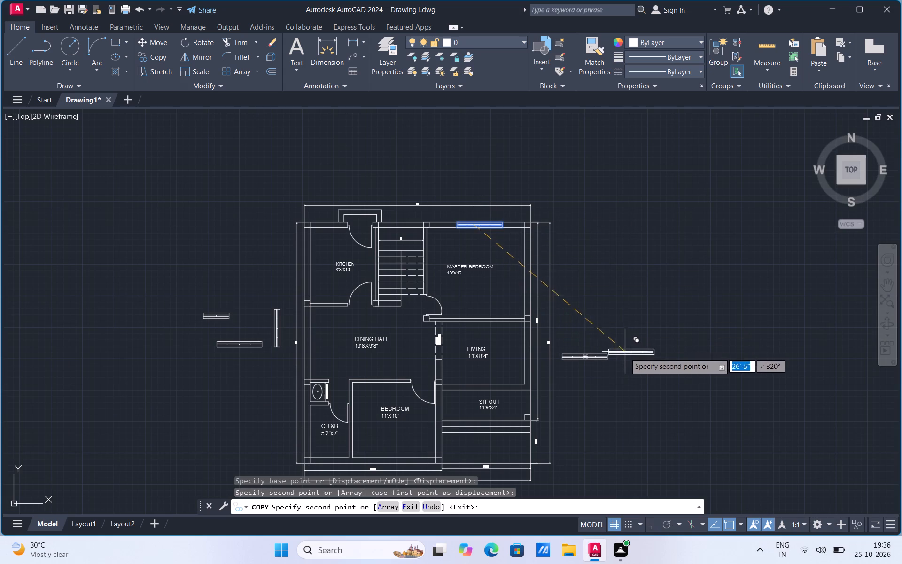
{"action": "key", "text": "Escape"}
Rotate the 6' window copy east of the plan by 270° about its southeast corner, with Ortho on.
{"action": "left_click", "coordinate": [598, 362]}
{"action": "right_click", "coordinate": [598, 362]}
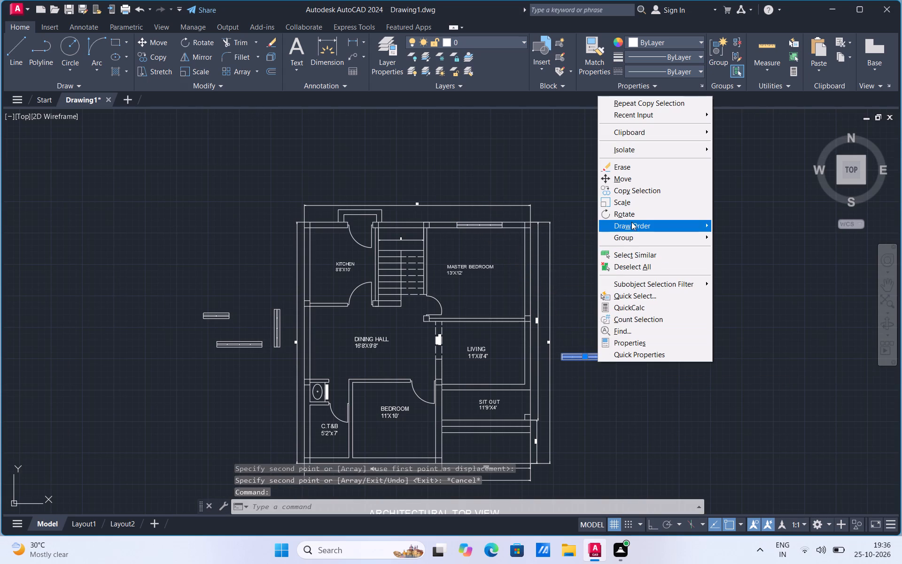
{"action": "left_click", "coordinate": [630, 215]}
{"action": "left_click", "coordinate": [610, 362]}
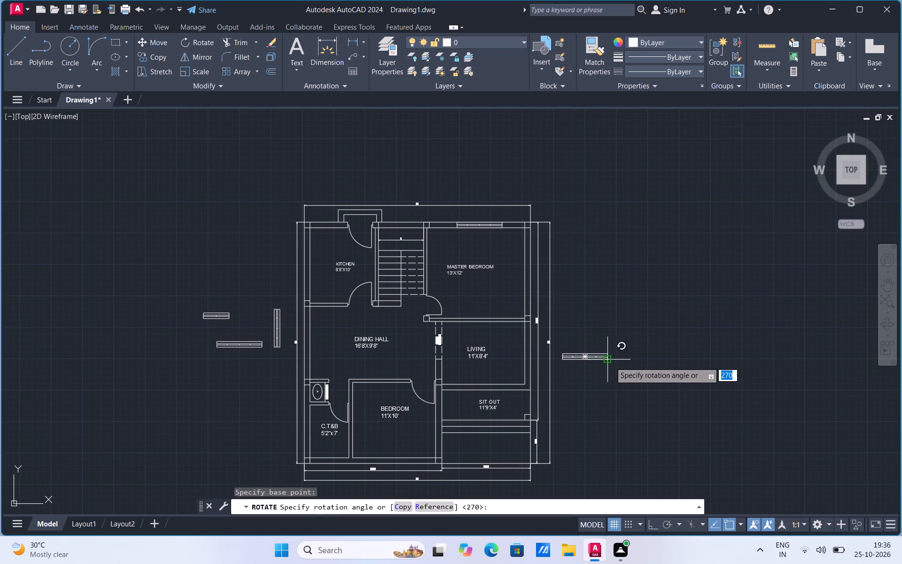
{"action": "left_click", "coordinate": [652, 528]}
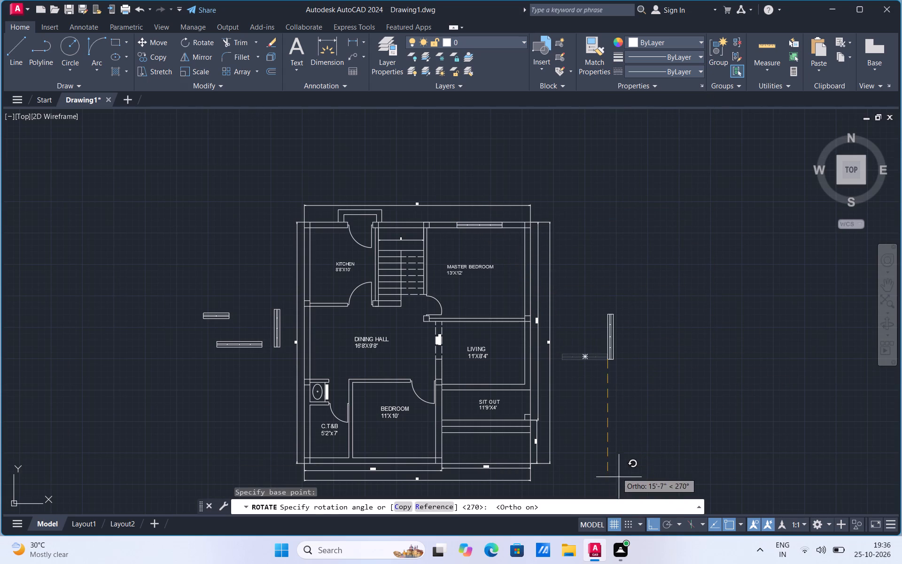
{"action": "left_click", "coordinate": [609, 429]}
Move the vertical 6' window into the living room's east wall.
{"action": "left_click", "coordinate": [613, 343]}
{"action": "right_click", "coordinate": [613, 343]}
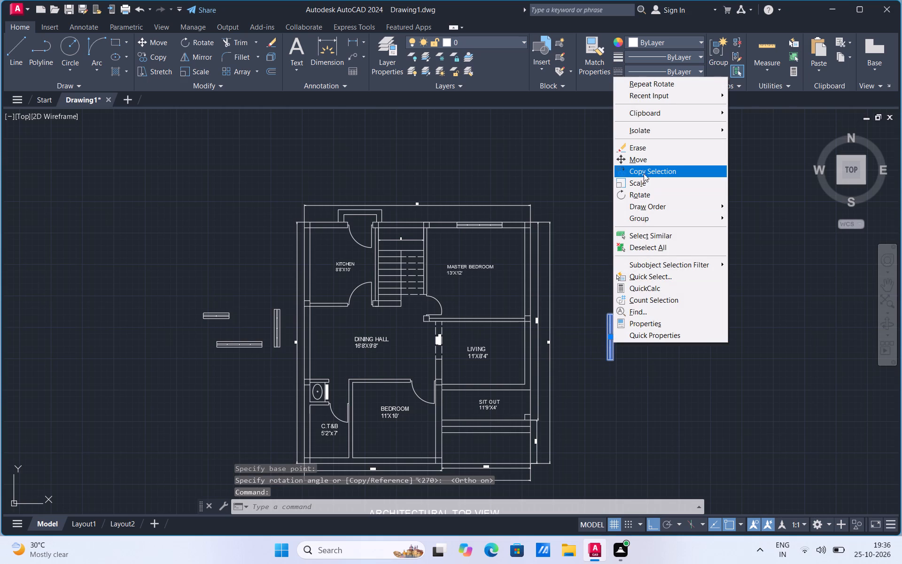
{"action": "left_click", "coordinate": [645, 164]}
{"action": "scroll", "coordinate": [606, 344], "scroll_direction": "up", "scroll_amount": 1}
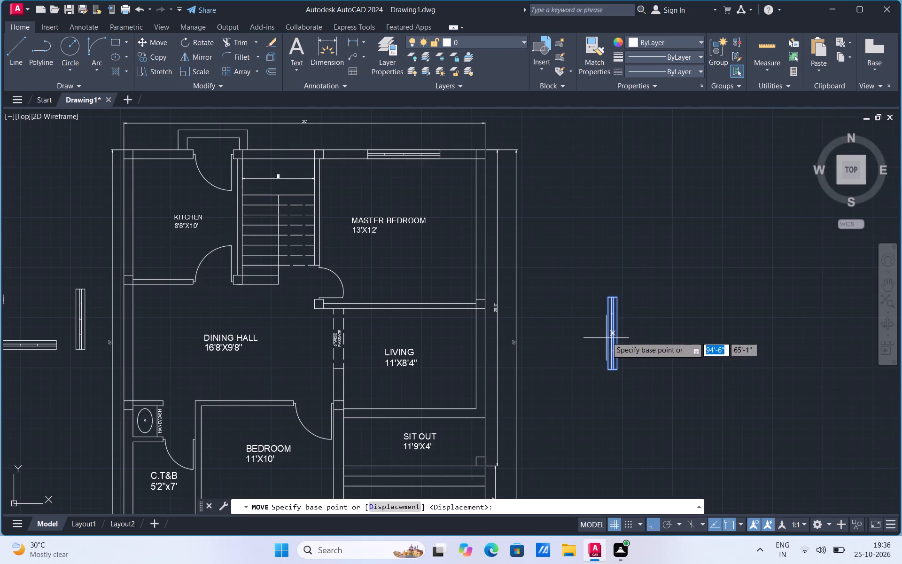
{"action": "left_click", "coordinate": [609, 334]}
{"action": "left_click", "coordinate": [477, 360]}
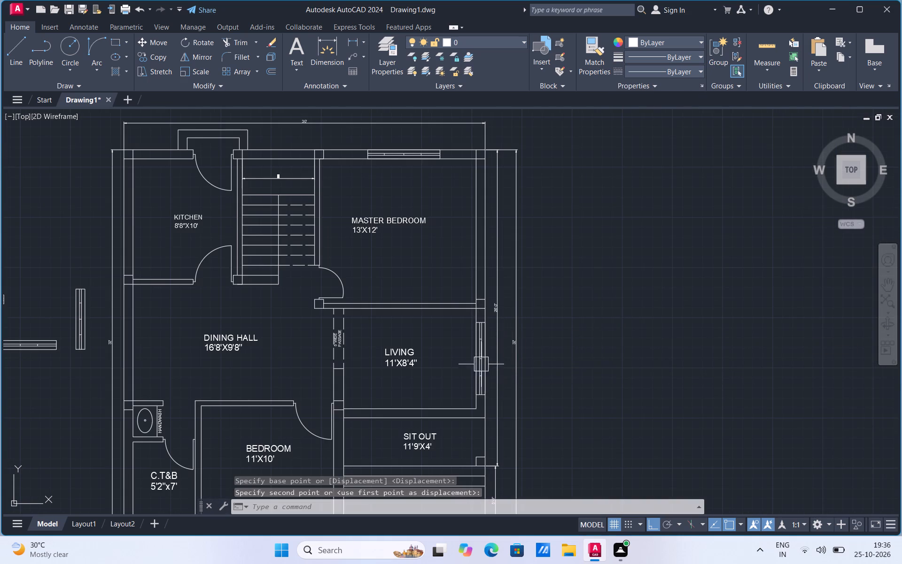
Rotate the 3'5" window symbol west of the plan by 270° about its southeast corner.
{"action": "scroll", "coordinate": [632, 327], "scroll_direction": "down", "scroll_amount": 1}
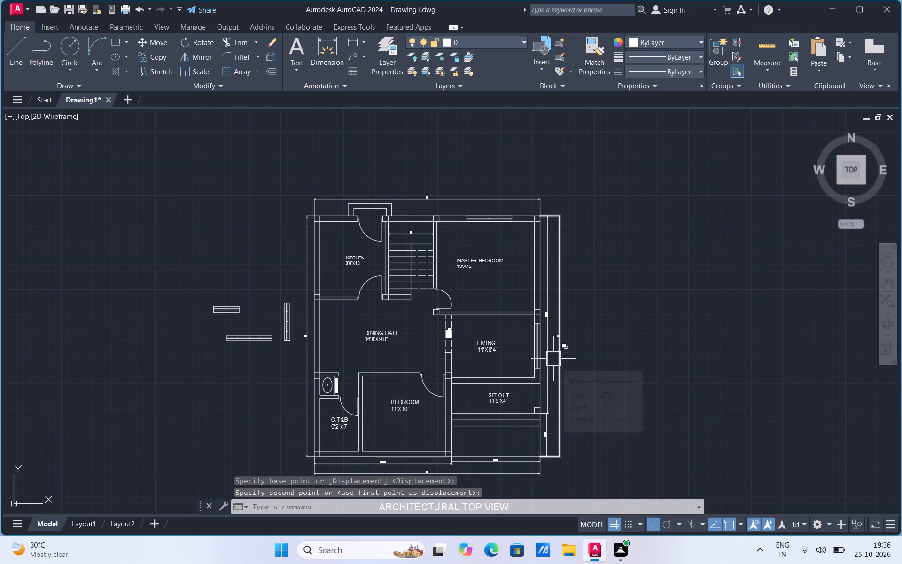
{"action": "scroll", "coordinate": [237, 308], "scroll_direction": "up", "scroll_amount": 1}
{"action": "left_click", "coordinate": [237, 308]}
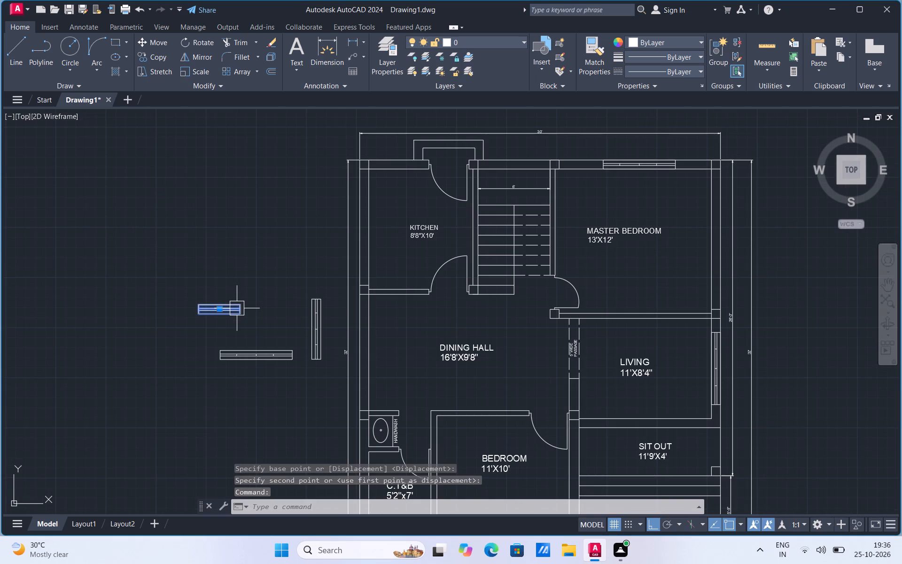
{"action": "right_click", "coordinate": [237, 308]}
{"action": "left_click", "coordinate": [268, 160]}
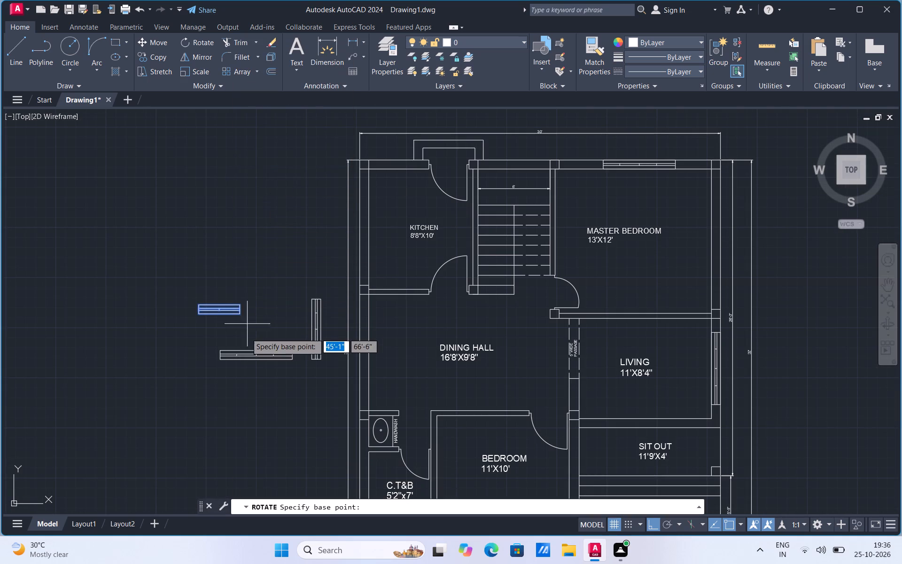
{"action": "left_click", "coordinate": [241, 315]}
{"action": "left_click", "coordinate": [234, 332]}
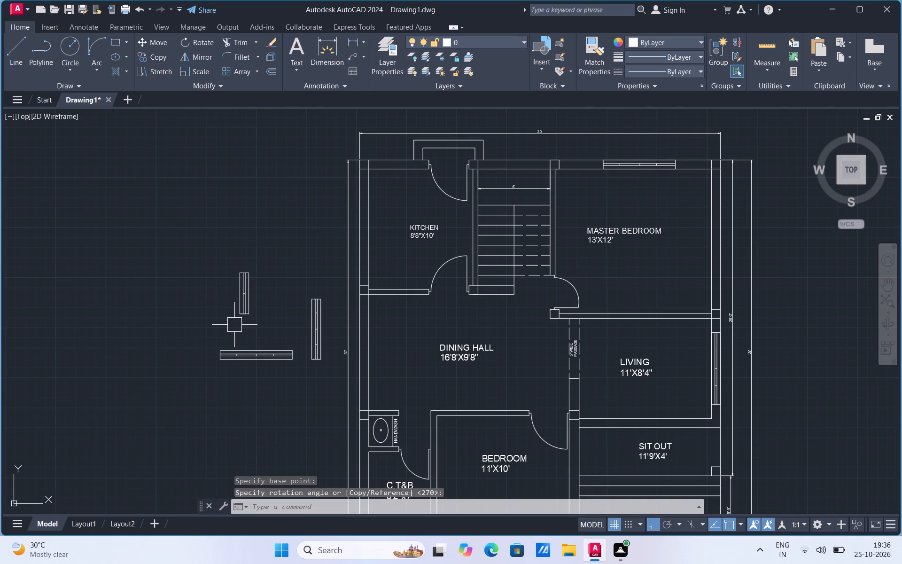
Move the vertical 3'5" window into the master bedroom's east wall, with its top against the northeast corner column.
{"action": "left_click", "coordinate": [247, 298]}
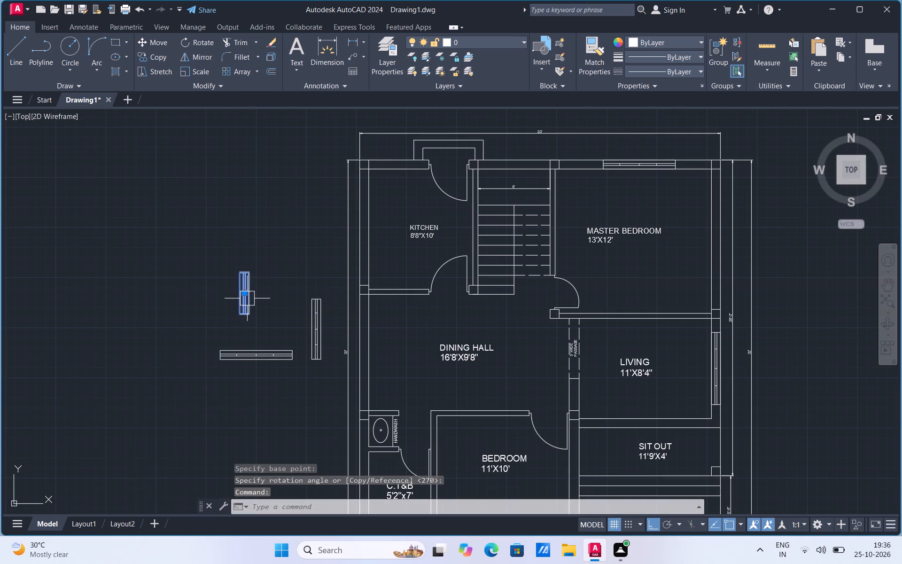
{"action": "right_click", "coordinate": [247, 298]}
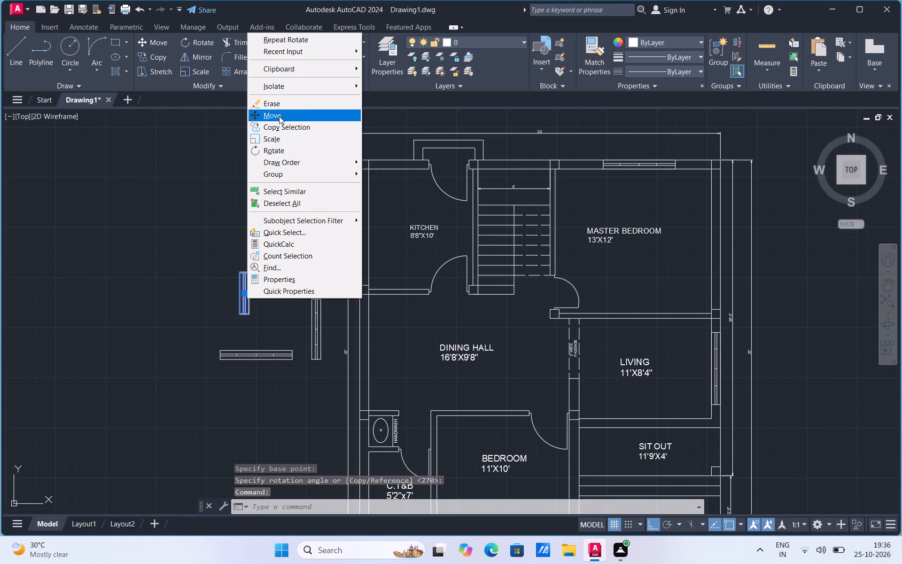
{"action": "left_click", "coordinate": [279, 116]}
{"action": "scroll", "coordinate": [269, 238], "scroll_direction": "up", "scroll_amount": 2}
{"action": "left_click", "coordinate": [218, 329]}
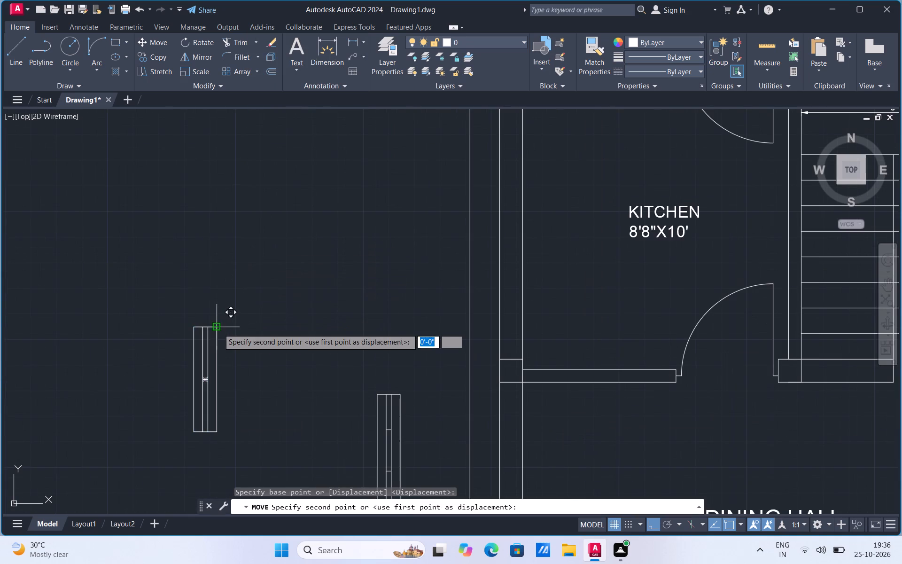
{"action": "scroll", "coordinate": [215, 333], "scroll_direction": "down", "scroll_amount": 1}
{"action": "scroll", "coordinate": [373, 311], "scroll_direction": "down", "scroll_amount": 2}
{"action": "scroll", "coordinate": [612, 275], "scroll_direction": "up", "scroll_amount": 2}
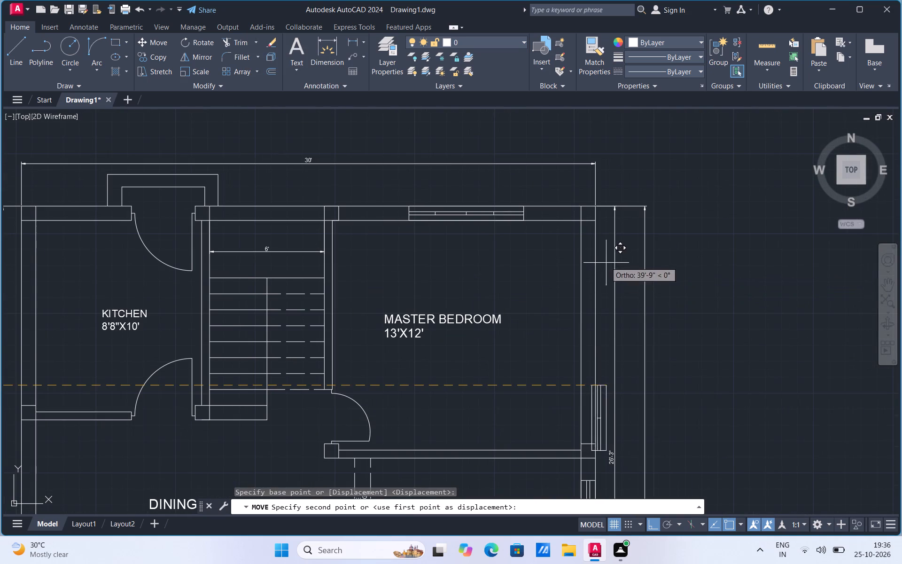
{"action": "left_click", "coordinate": [597, 223]}
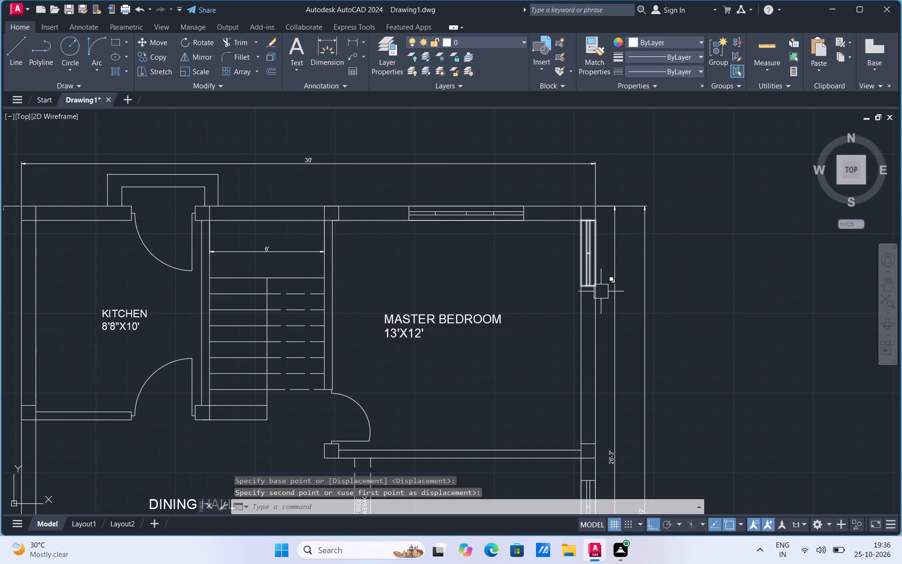
Copy the 3'5" window down the master bedroom's east wall, with its bottom against the column at the wall's south end.
{"action": "scroll", "coordinate": [592, 289], "scroll_direction": "up", "scroll_amount": 2}
{"action": "left_click", "coordinate": [586, 283]}
{"action": "right_click", "coordinate": [586, 283]}
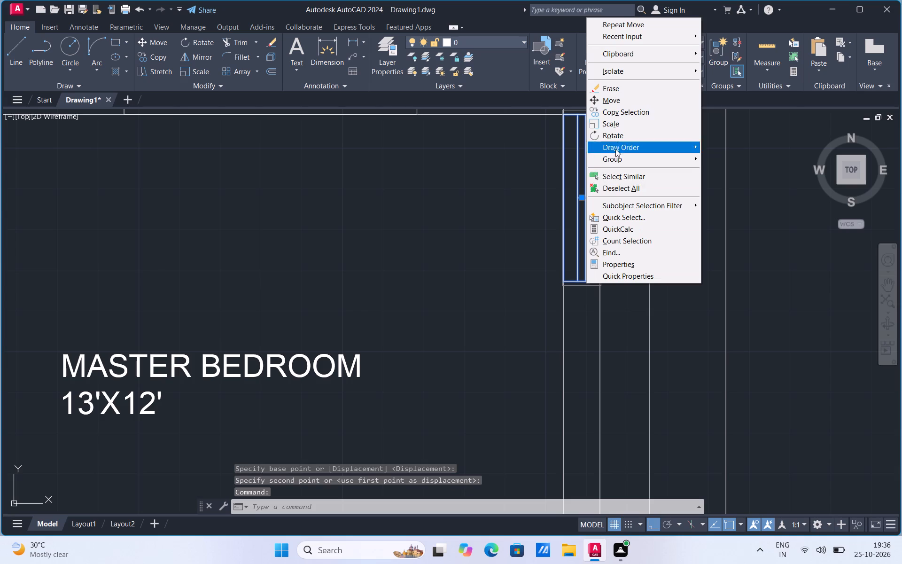
{"action": "left_click", "coordinate": [625, 112]}
{"action": "left_click", "coordinate": [602, 283]}
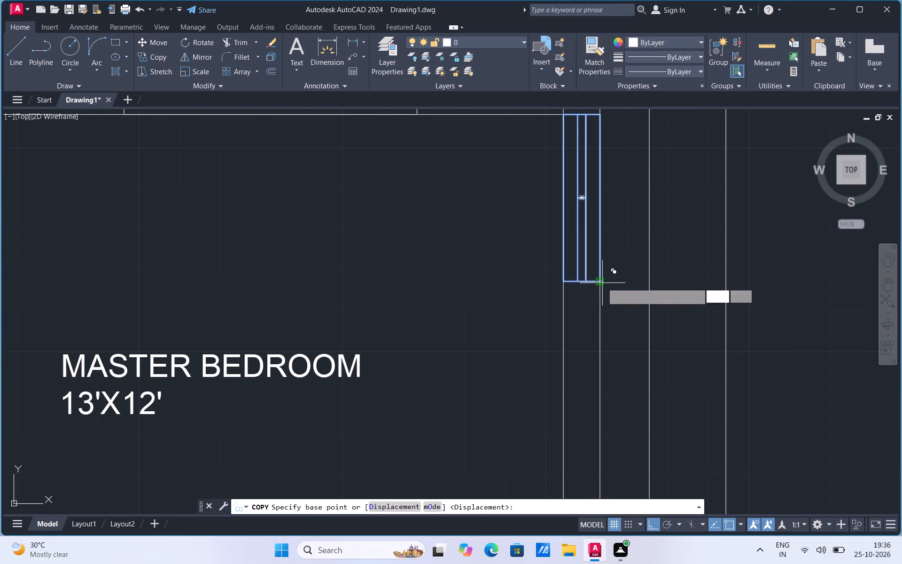
{"action": "scroll", "coordinate": [602, 283], "scroll_direction": "down", "scroll_amount": 2}
{"action": "left_click", "coordinate": [601, 439]}
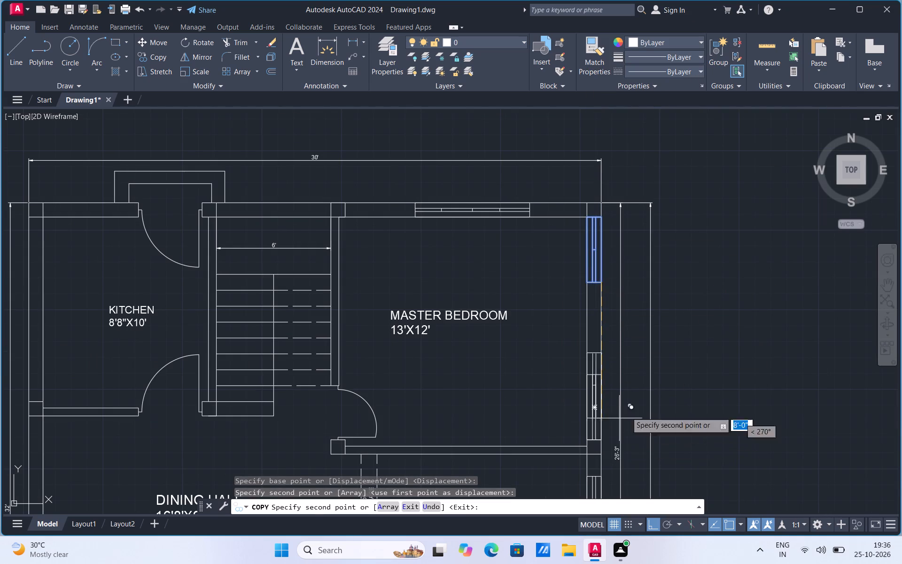
Rotate the horizontal 6' window symbol west of the plan by 270° about its southeast corner.
{"action": "scroll", "coordinate": [696, 340], "scroll_direction": "down", "scroll_amount": 2}
{"action": "key", "text": "Escape"}
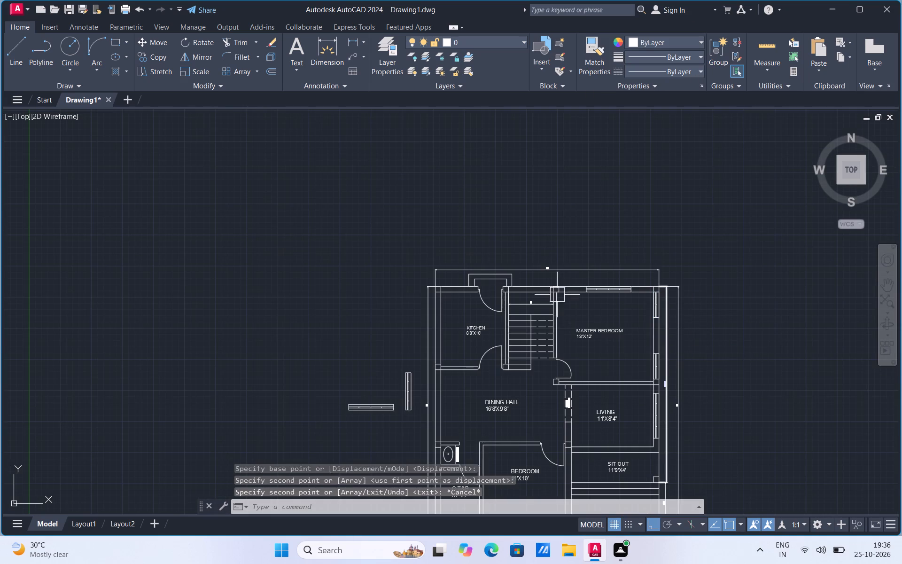
{"action": "scroll", "coordinate": [558, 268], "scroll_direction": "down", "scroll_amount": 1}
{"action": "scroll", "coordinate": [590, 372], "scroll_direction": "up", "scroll_amount": 2}
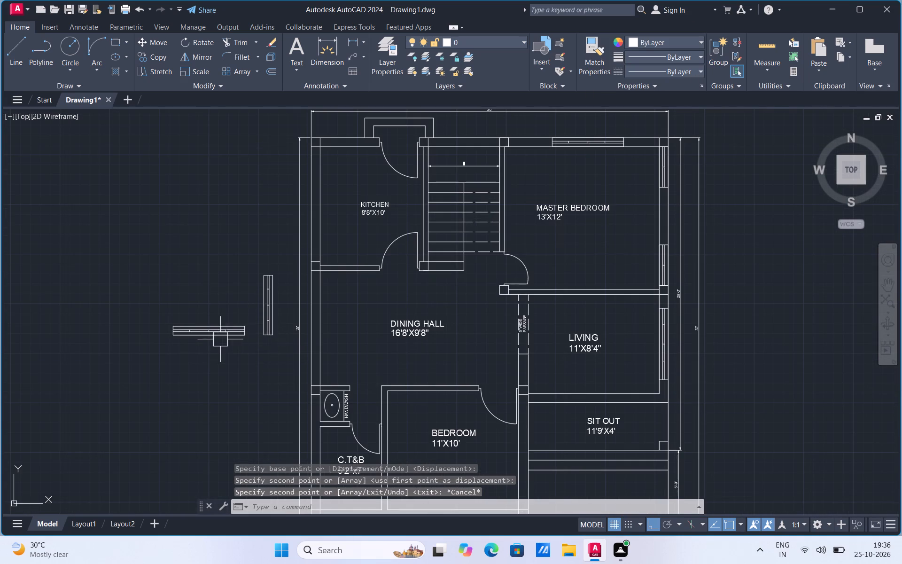
{"action": "left_click", "coordinate": [222, 337]}
{"action": "right_click", "coordinate": [222, 337]}
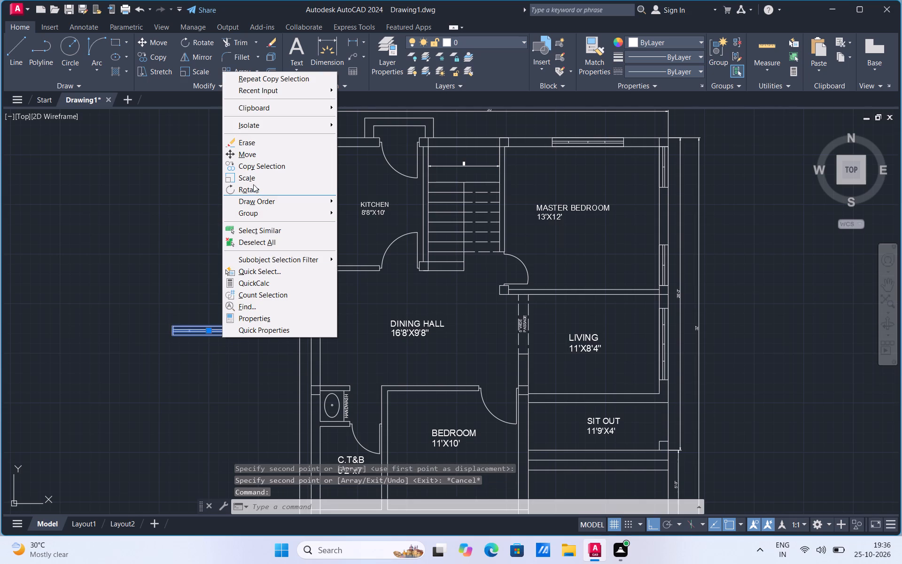
{"action": "left_click", "coordinate": [248, 188]}
{"action": "left_click", "coordinate": [248, 335]}
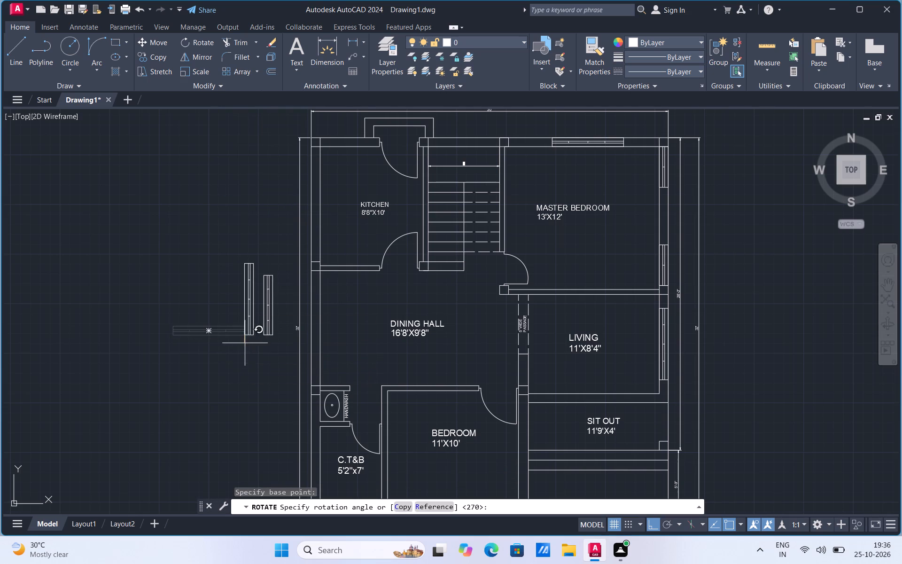
{"action": "left_click", "coordinate": [233, 363]}
Move the vertical 6' window by its east edge's midpoint into the dining hall's west wall, centred on the wall's inner face.
{"action": "left_click", "coordinate": [244, 332]}
{"action": "right_click", "coordinate": [244, 332]}
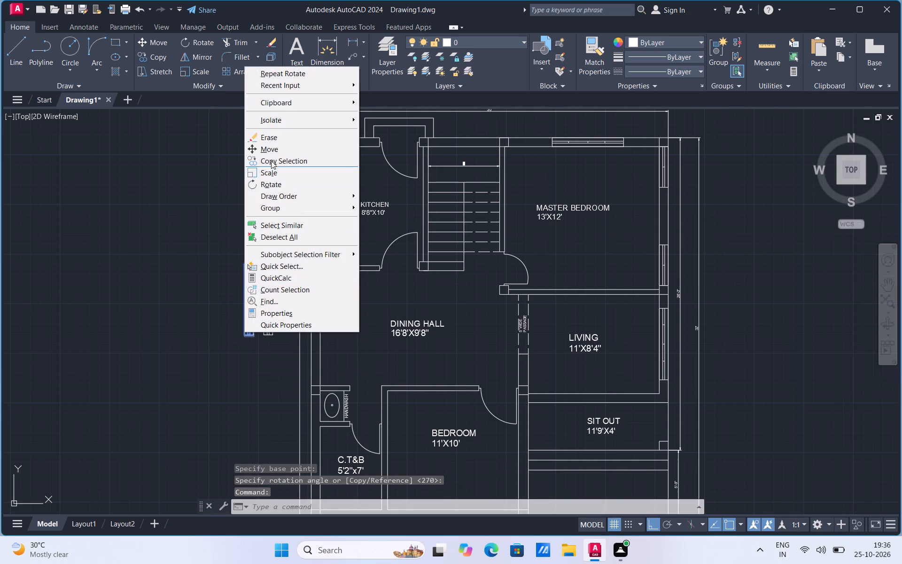
{"action": "left_click", "coordinate": [274, 153]}
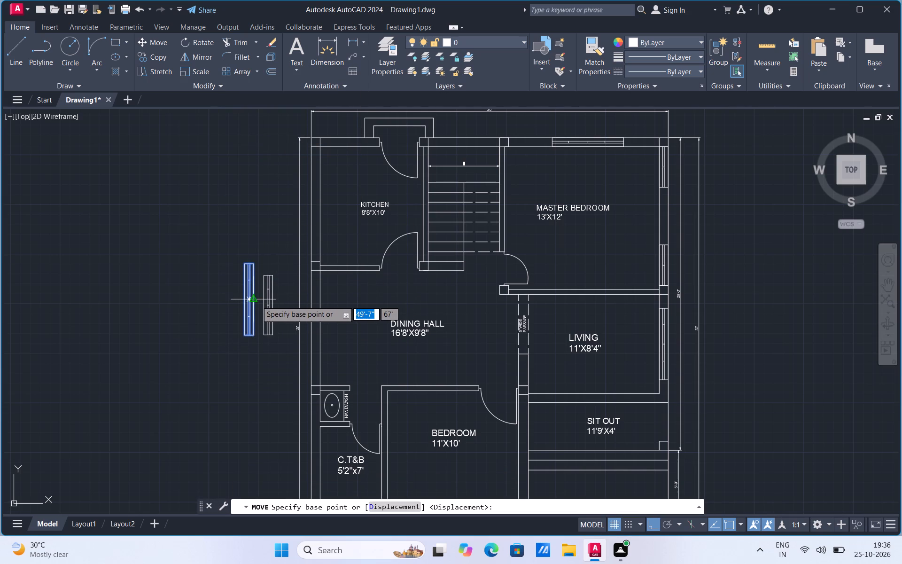
{"action": "left_click", "coordinate": [257, 301]}
{"action": "left_click", "coordinate": [321, 331]}
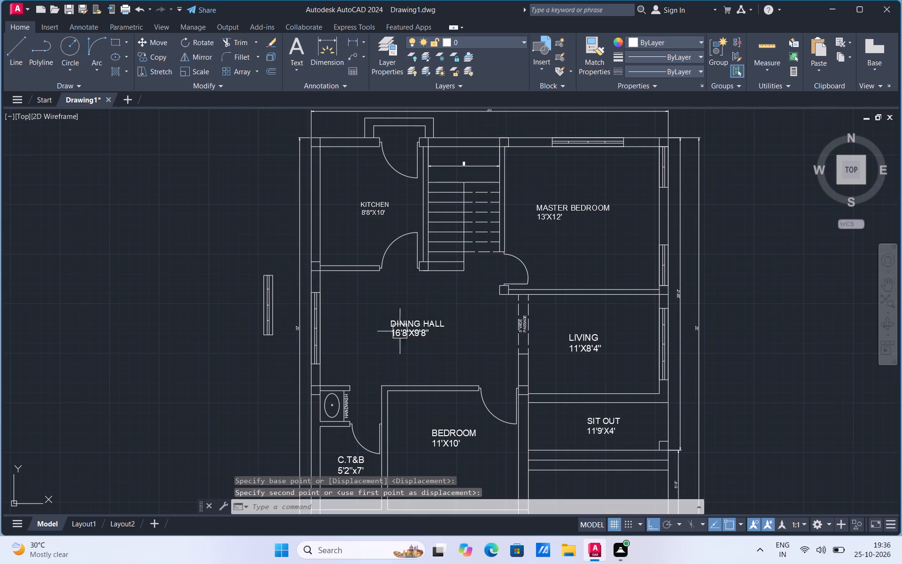
Draw a rectangle 2' long and 9" high in the empty space west of the plan.
{"action": "scroll", "coordinate": [465, 245], "scroll_direction": "down", "scroll_amount": 1}
{"action": "scroll", "coordinate": [389, 339], "scroll_direction": "up", "scroll_amount": 1}
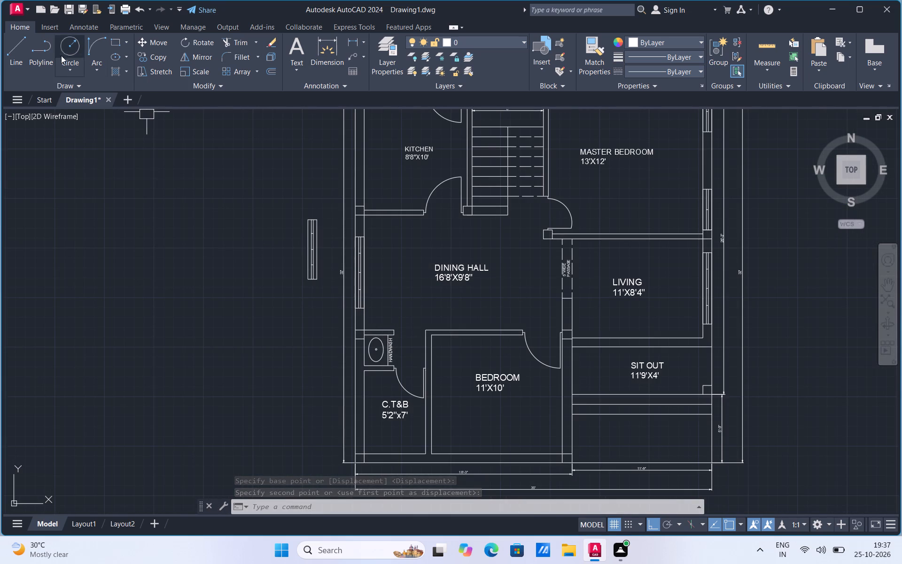
{"action": "left_click", "coordinate": [126, 44]}
{"action": "left_click", "coordinate": [122, 66]}
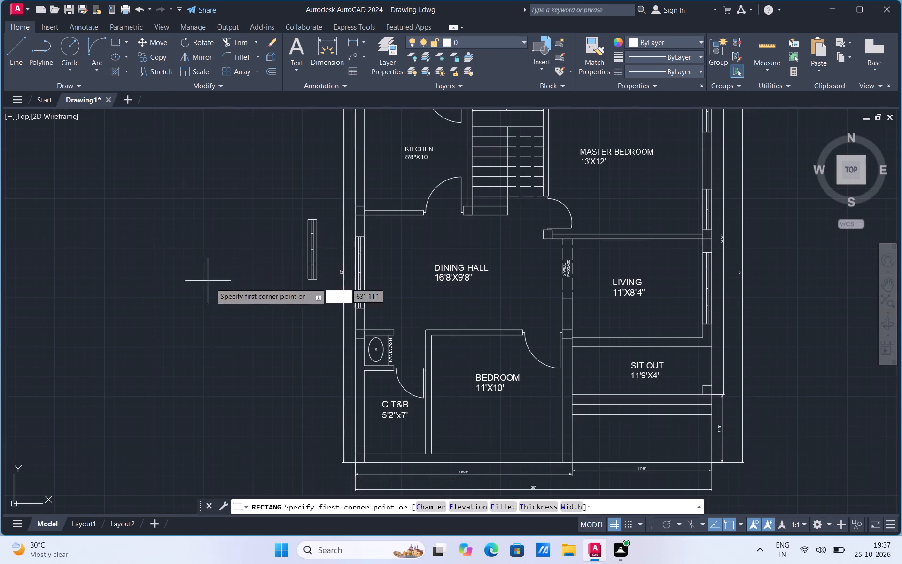
{"action": "scroll", "coordinate": [211, 284], "scroll_direction": "up", "scroll_amount": 1}
{"action": "left_click", "coordinate": [273, 392]}
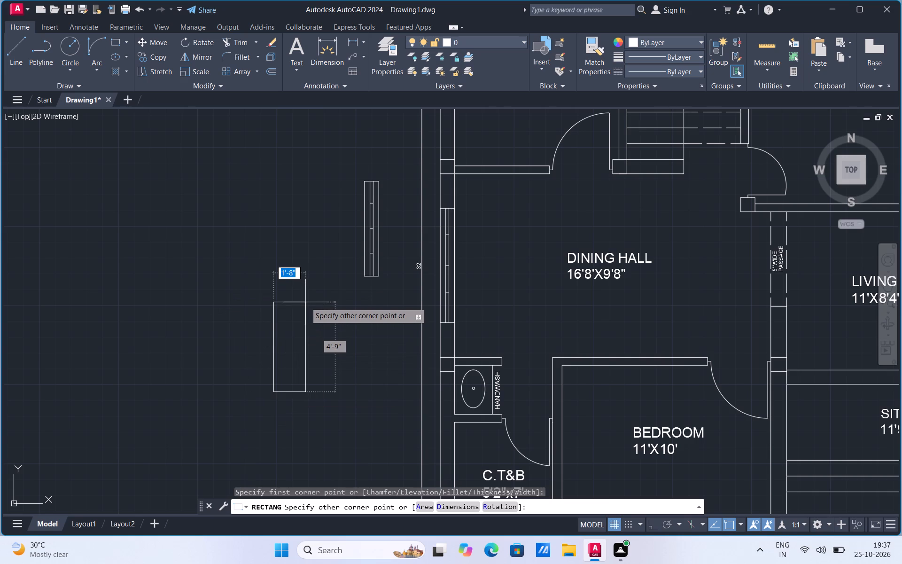
{"action": "type", "text": "2'"}
{"action": "type", "text": ",9"}
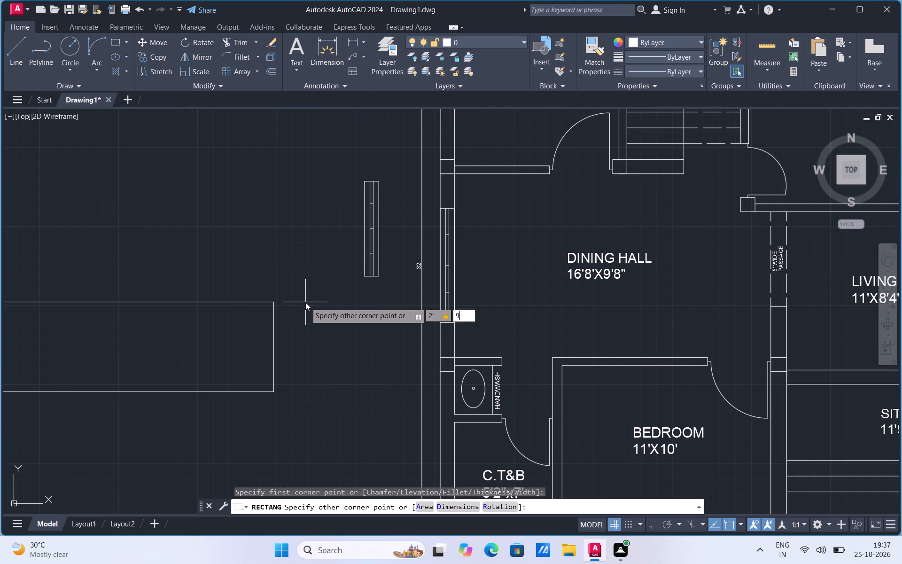
{"action": "key", "text": "Return"}
Draw a horizontal centreline in the 2' x 9" rectangle between the midpoints of its short sides.
{"action": "scroll", "coordinate": [266, 399], "scroll_direction": "up", "scroll_amount": 3}
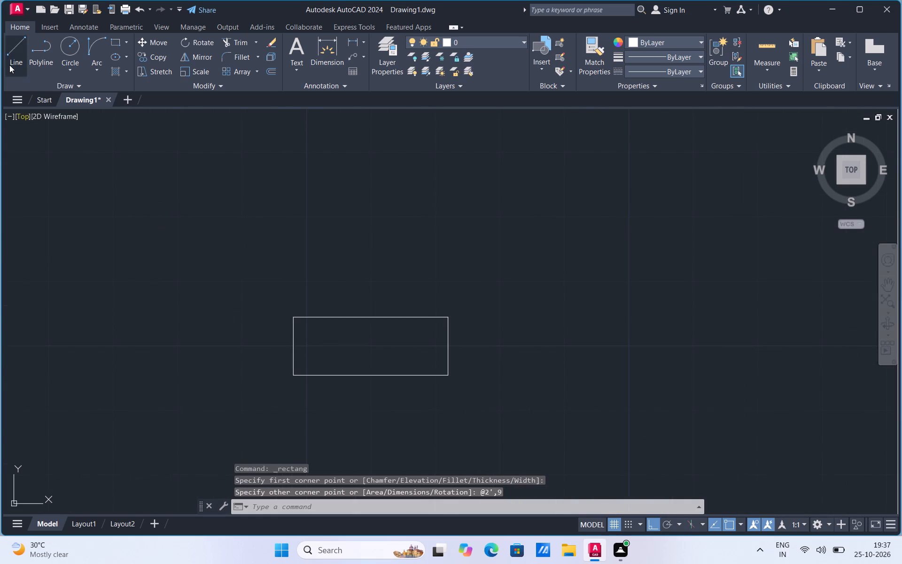
{"action": "left_click", "coordinate": [10, 64]}
{"action": "left_click", "coordinate": [293, 344]}
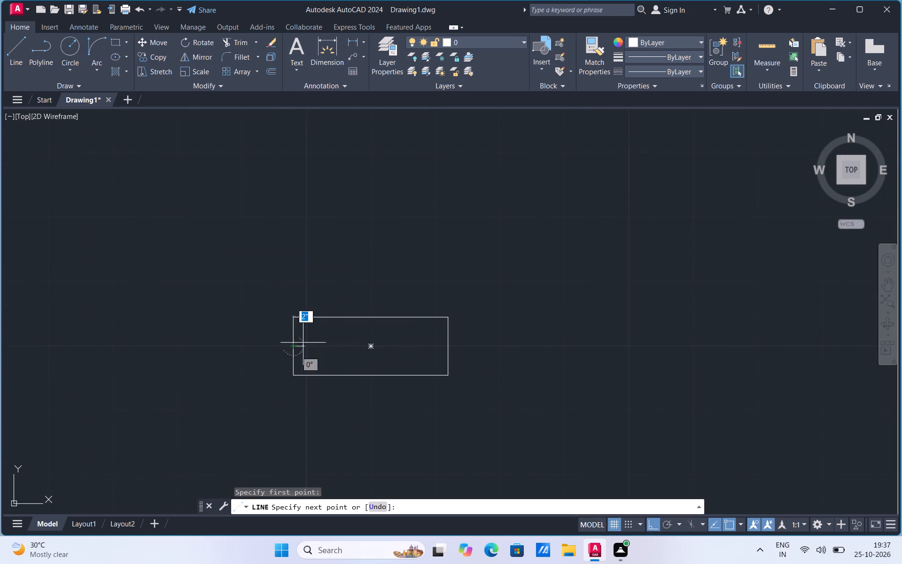
{"action": "left_click", "coordinate": [449, 347]}
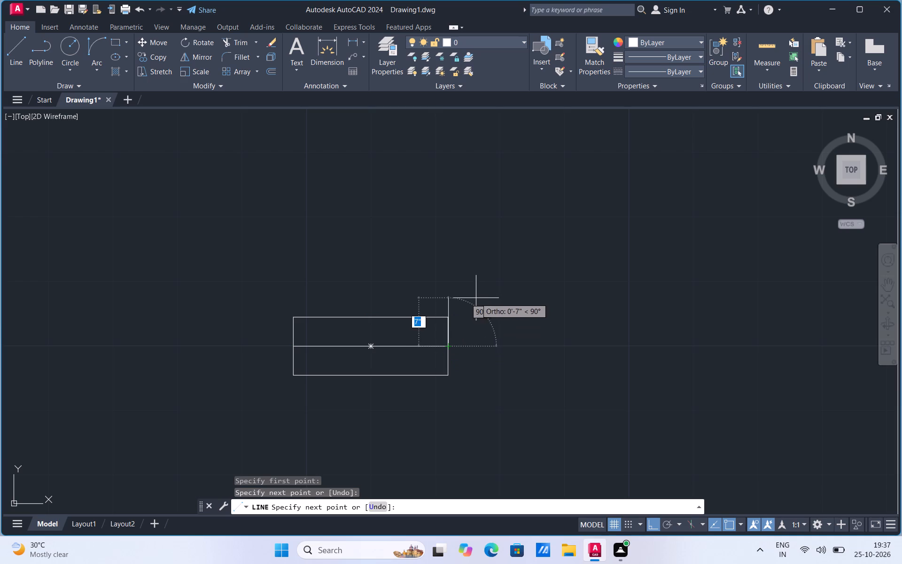
{"action": "key", "text": "Escape"}
Copy the rectangle's centreline 1" upward.
{"action": "left_click", "coordinate": [357, 347]}
{"action": "right_click", "coordinate": [357, 347]}
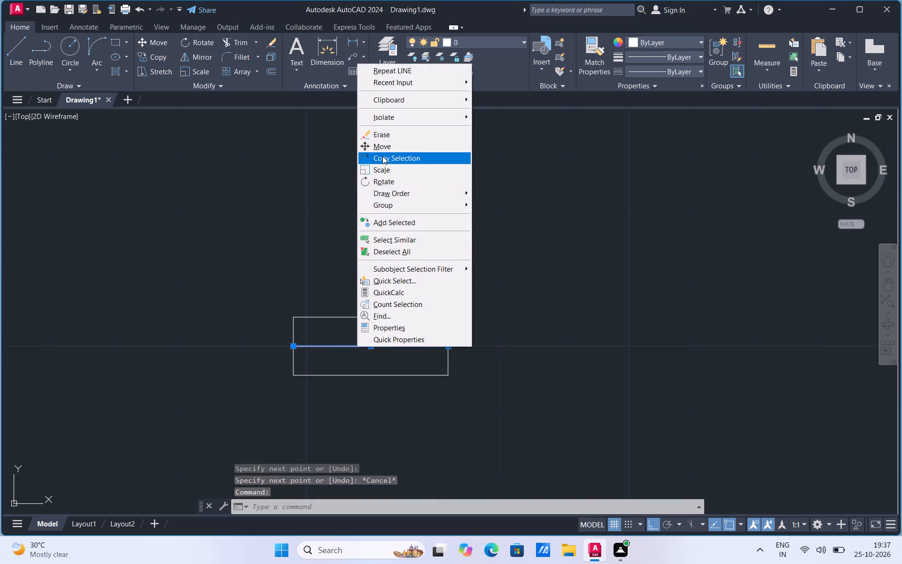
{"action": "left_click", "coordinate": [382, 156]}
{"action": "scroll", "coordinate": [314, 319], "scroll_direction": "up", "scroll_amount": 2}
{"action": "left_click_drag", "start_coordinate": [260, 393], "coordinate": [260, 389]}
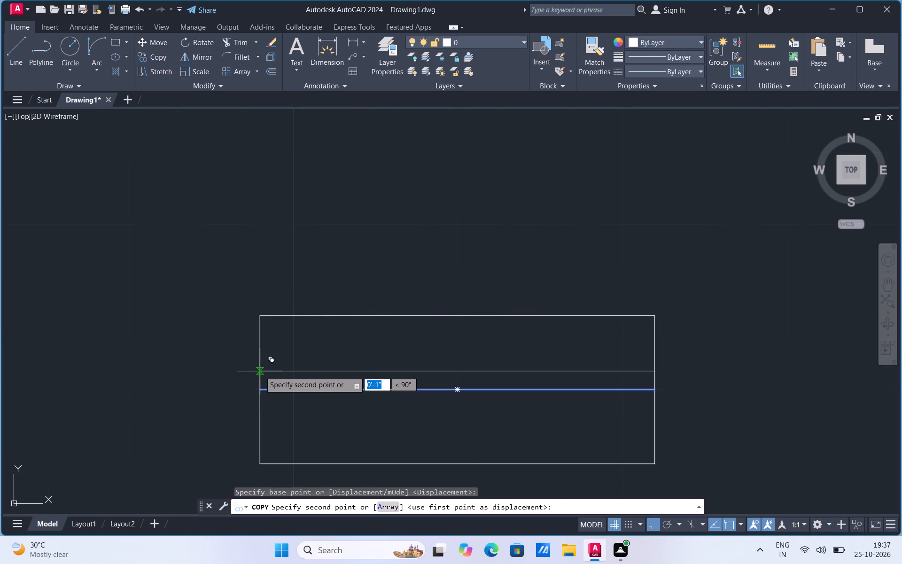
{"action": "key", "text": "1"}
{"action": "key", "text": "Return"}
{"action": "key", "text": "Escape"}
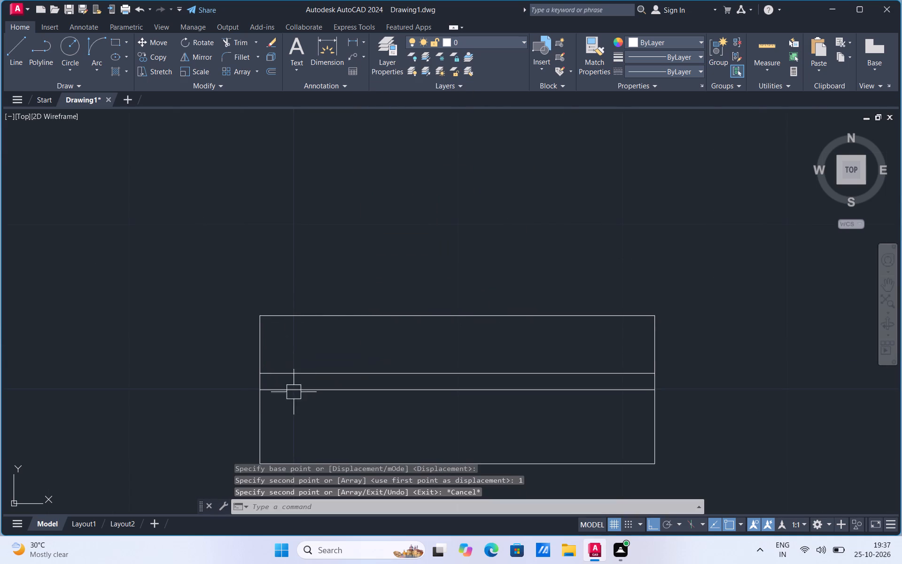
Copy the rectangle's centreline 1" downward.
{"action": "left_click", "coordinate": [296, 392]}
{"action": "right_click", "coordinate": [296, 392]}
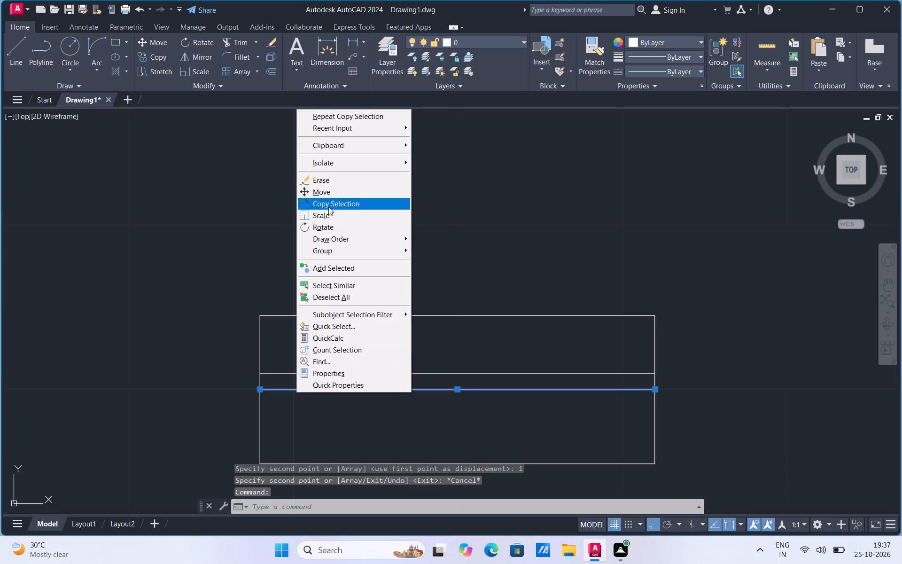
{"action": "left_click", "coordinate": [328, 207]}
{"action": "left_click", "coordinate": [258, 392]}
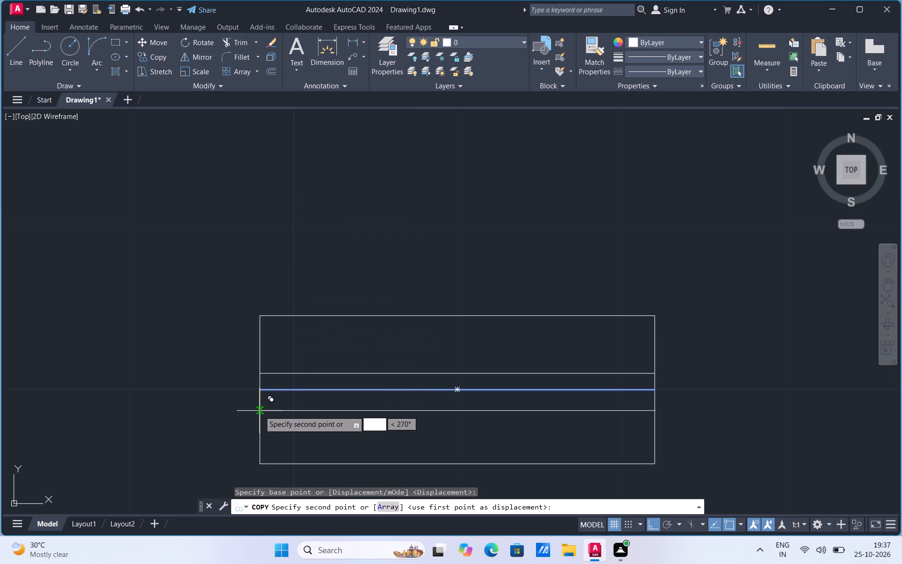
{"action": "key", "text": "1"}
{"action": "key", "text": "Return"}
{"action": "key", "text": "Escape"}
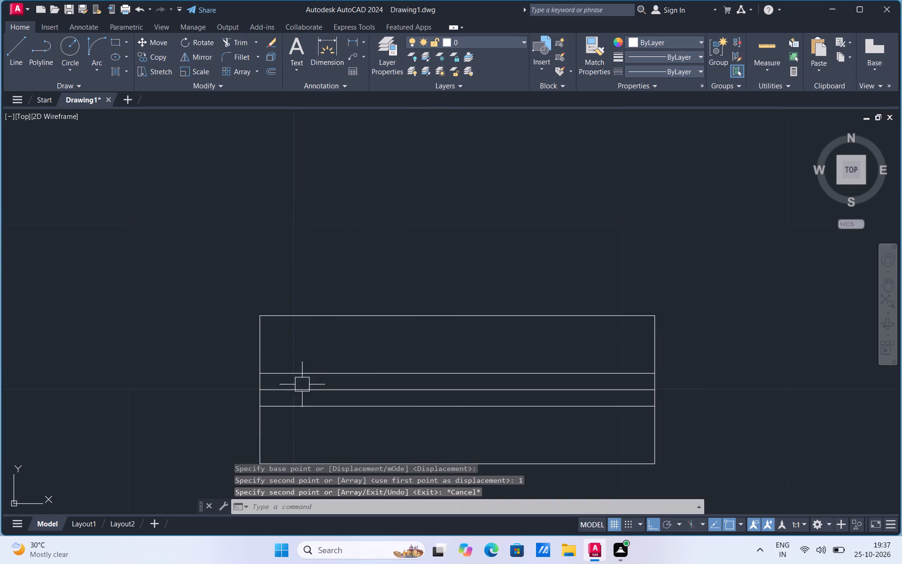
Delete the original centreline between the two offset lines in the rectangle.
{"action": "left_click", "coordinate": [302, 390]}
{"action": "key", "text": "Delete"}
Group the 2' x 9" rectangle and its two inner lines into one window symbol.
{"action": "scroll", "coordinate": [411, 376], "scroll_direction": "down", "scroll_amount": 2}
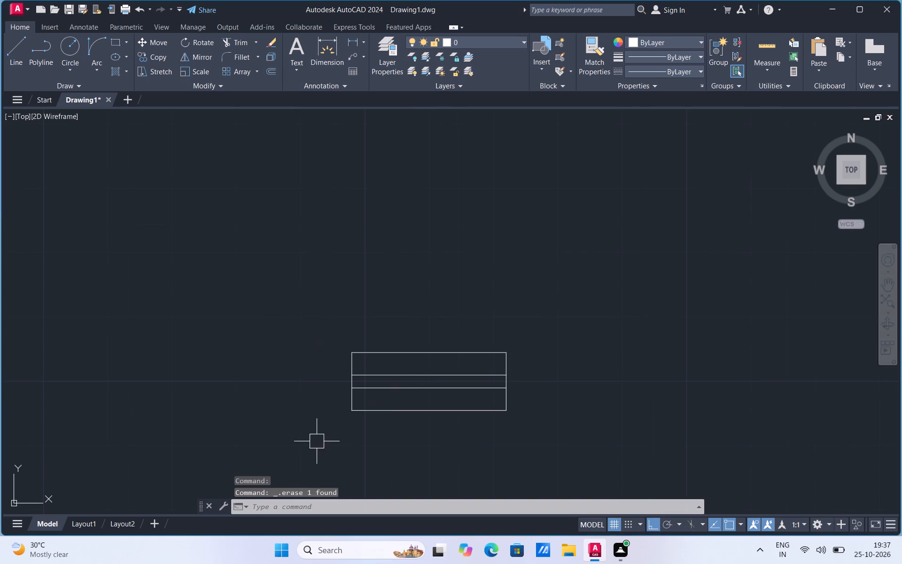
{"action": "left_click", "coordinate": [317, 441]}
{"action": "left_click", "coordinate": [571, 301]}
{"action": "right_click", "coordinate": [416, 306]}
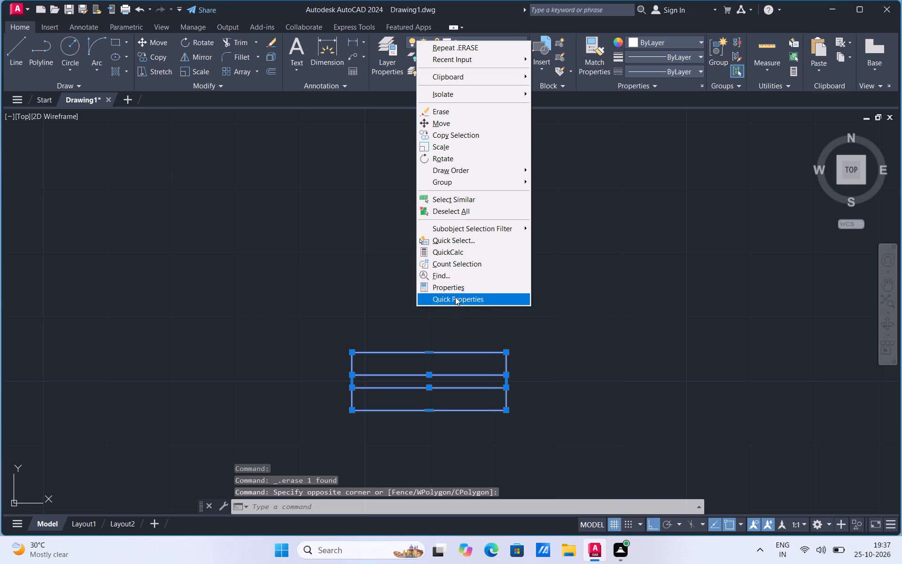
{"action": "left_click", "coordinate": [448, 182]}
{"action": "left_click", "coordinate": [553, 183]}
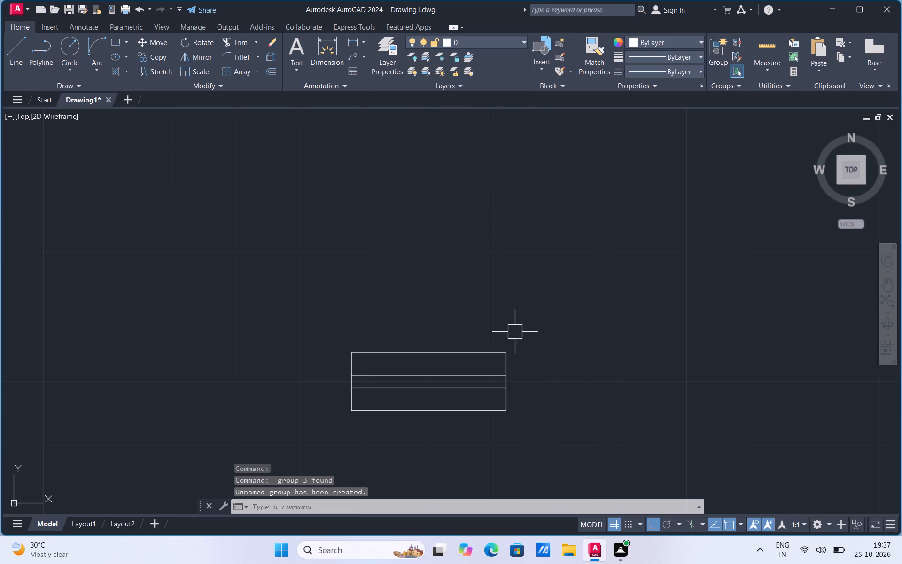
Rotate the 2' window symbol by 270° about its southeast corner.
{"action": "left_click", "coordinate": [509, 352]}
{"action": "right_click", "coordinate": [509, 352]}
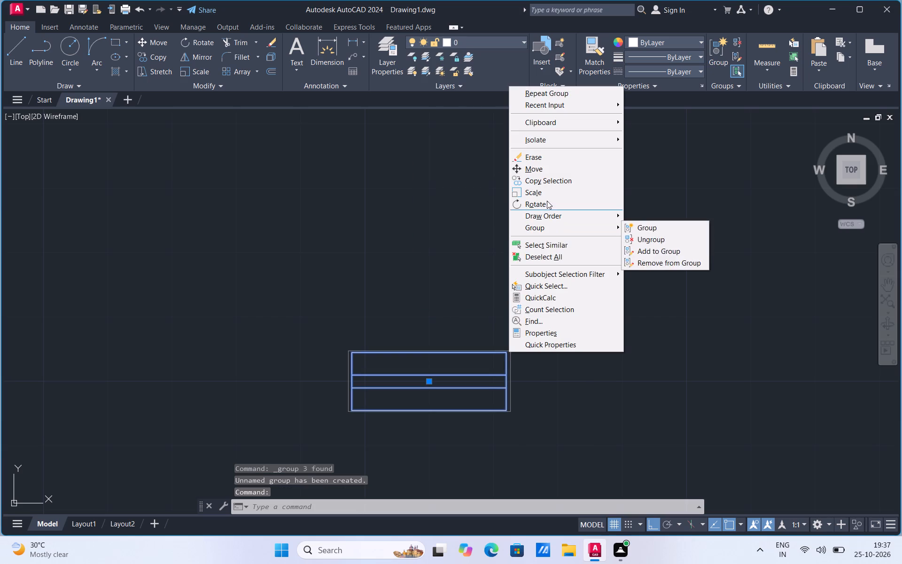
{"action": "left_click", "coordinate": [546, 202]}
{"action": "left_click", "coordinate": [508, 413]}
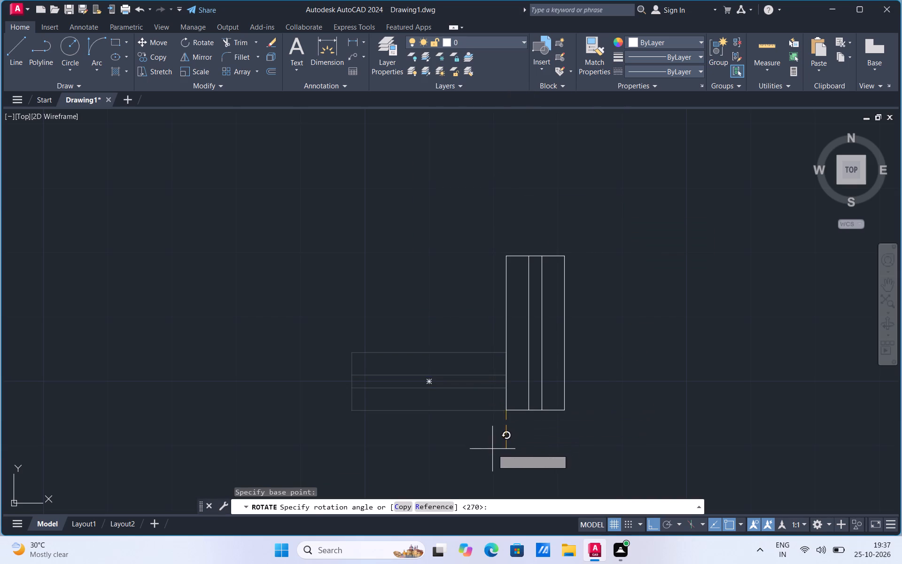
{"action": "left_click", "coordinate": [492, 449]}
Move the vertical 2' window by its east edge's midpoint to the inner southwest corner of the C.T&B.
{"action": "left_click", "coordinate": [514, 412]}
{"action": "right_click", "coordinate": [514, 412]}
{"action": "left_click", "coordinate": [548, 231]}
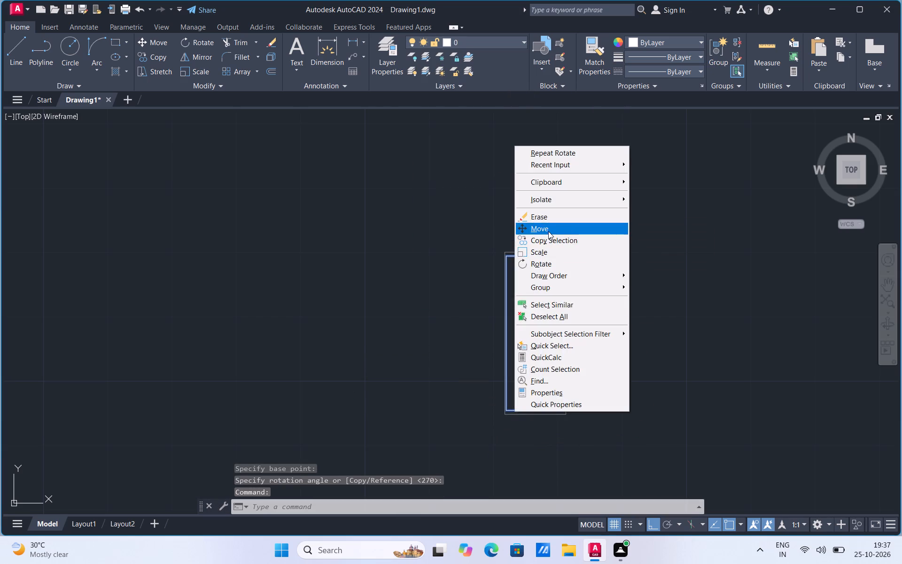
{"action": "left_click", "coordinate": [565, 331]}
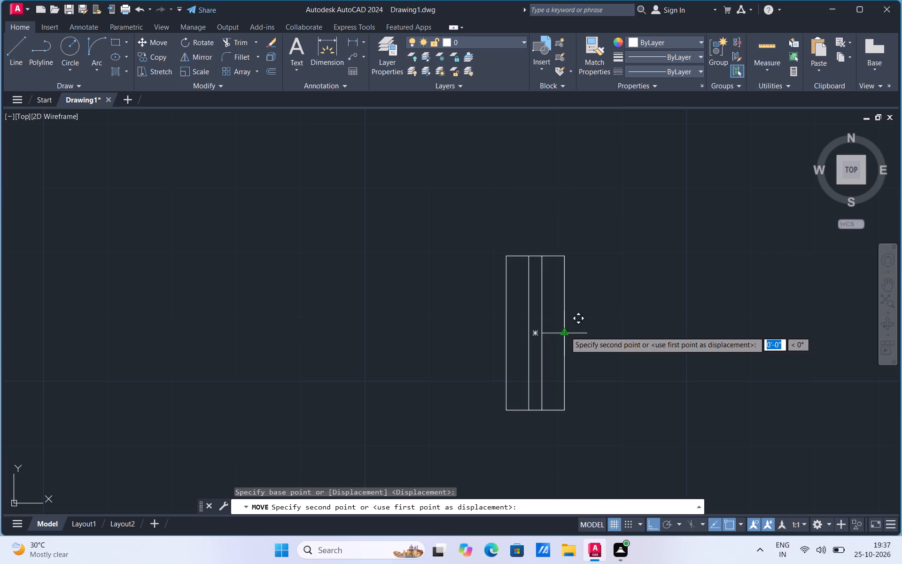
{"action": "scroll", "coordinate": [565, 331], "scroll_direction": "down", "scroll_amount": 4}
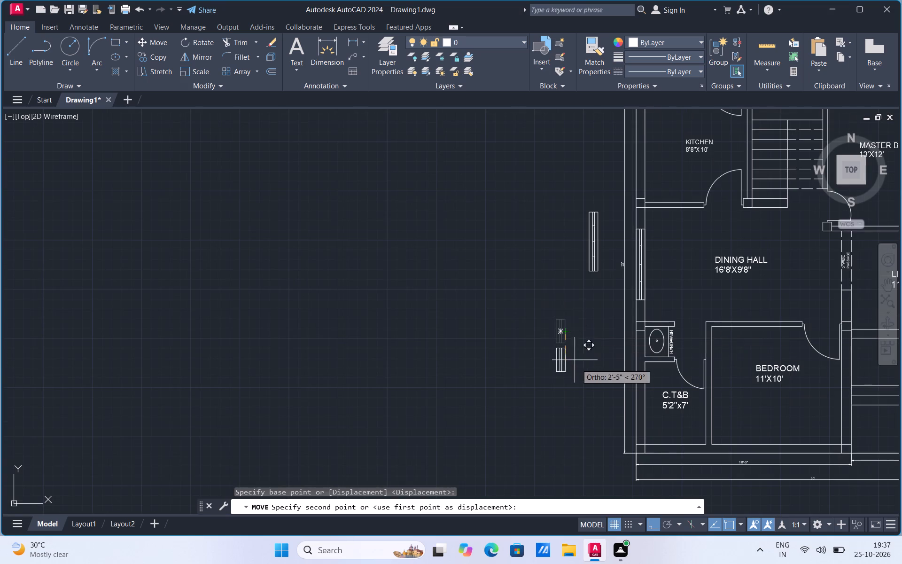
{"action": "scroll", "coordinate": [639, 452], "scroll_direction": "up", "scroll_amount": 1}
{"action": "left_click", "coordinate": [650, 440]}
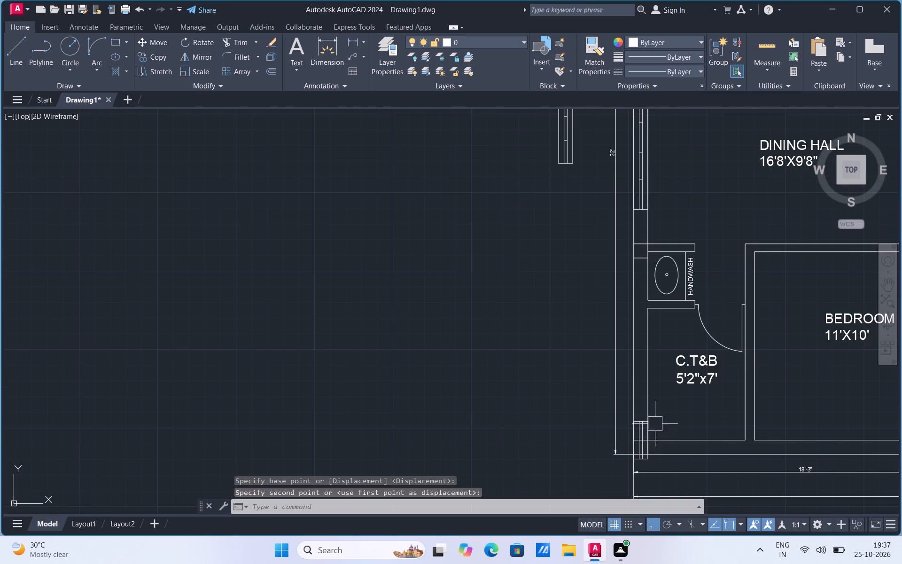
Move the 2' window up the C.T&B's west wall so its southeast corner meets the room's inner southwest corner.
{"action": "scroll", "coordinate": [653, 454], "scroll_direction": "up", "scroll_amount": 2}
{"action": "left_click", "coordinate": [630, 438]}
{"action": "right_click", "coordinate": [630, 438]}
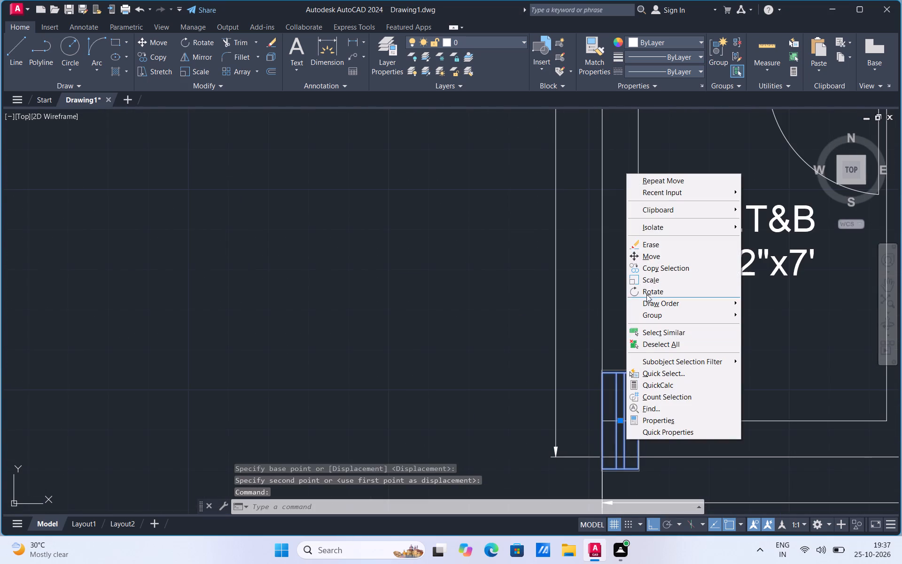
{"action": "left_click", "coordinate": [652, 255]}
{"action": "left_click_drag", "start_coordinate": [637, 471], "coordinate": [636, 464]}
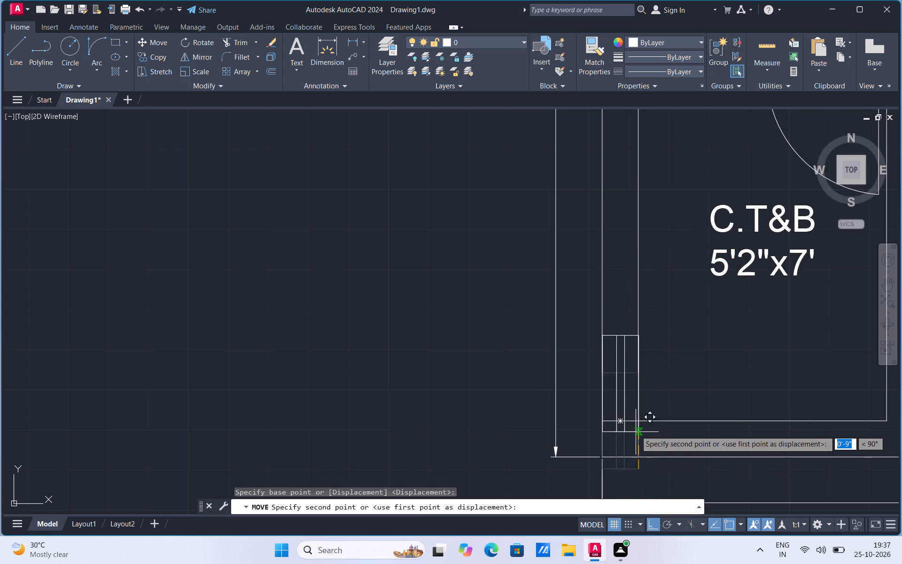
{"action": "left_click", "coordinate": [635, 421]}
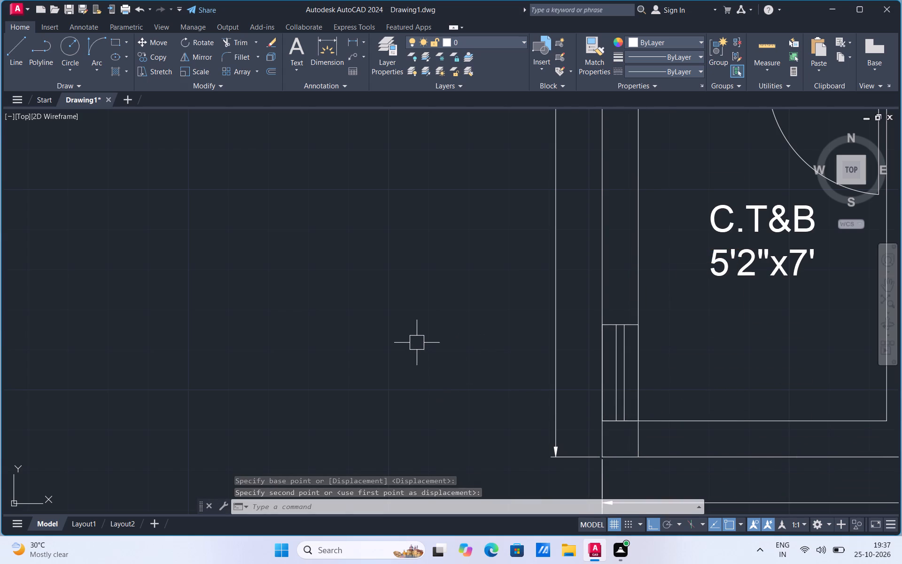
Copy the master bedroom's 6' north-wall window by its south edge's midpoint onto the outer line of the bedroom's south wall.
{"action": "scroll", "coordinate": [415, 342], "scroll_direction": "down", "scroll_amount": 4}
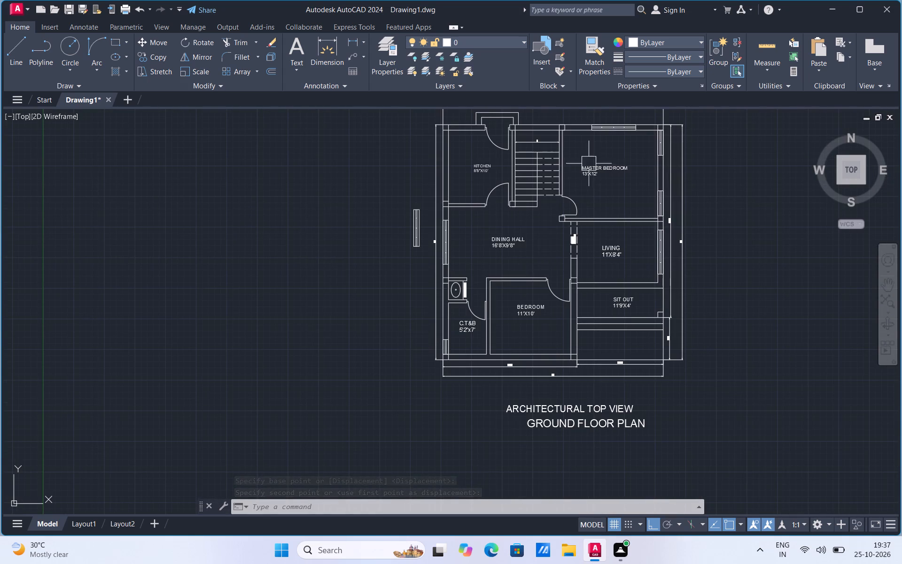
{"action": "scroll", "coordinate": [623, 129], "scroll_direction": "up", "scroll_amount": 3}
{"action": "left_click", "coordinate": [612, 131]}
{"action": "right_click", "coordinate": [612, 131]}
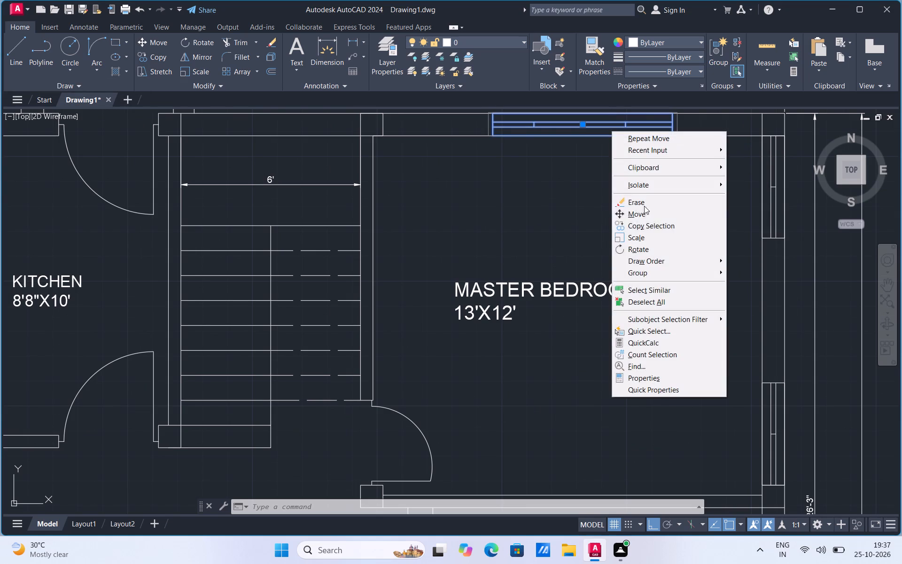
{"action": "left_click", "coordinate": [646, 226]}
{"action": "left_click", "coordinate": [583, 135]}
{"action": "scroll", "coordinate": [583, 135], "scroll_direction": "down", "scroll_amount": 3}
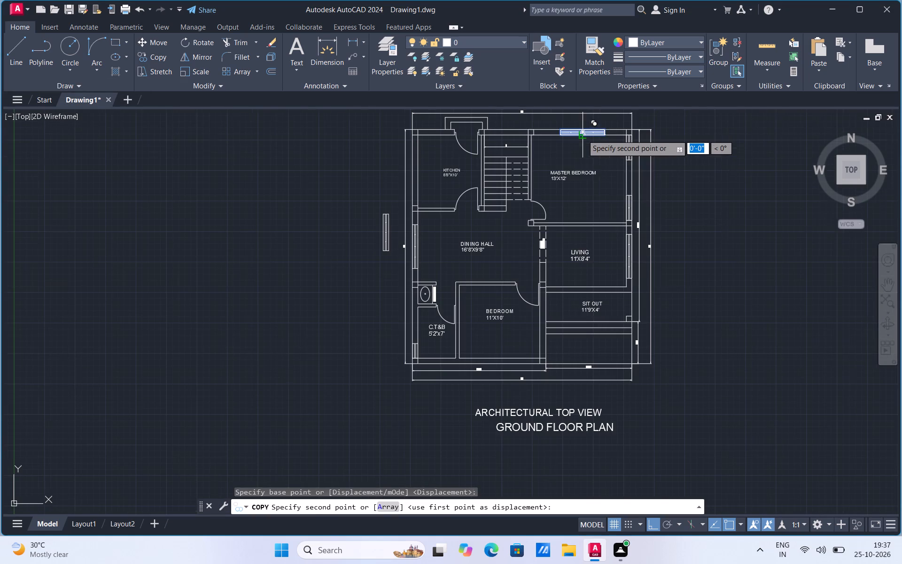
{"action": "left_click", "coordinate": [503, 365]}
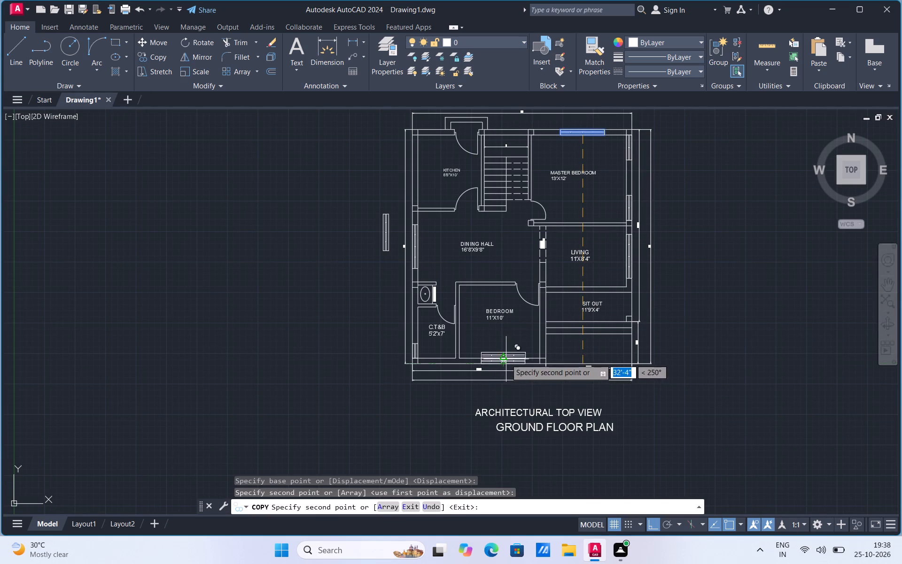
{"action": "scroll", "coordinate": [501, 372], "scroll_direction": "up", "scroll_amount": 2}
{"action": "key", "text": "Escape"}
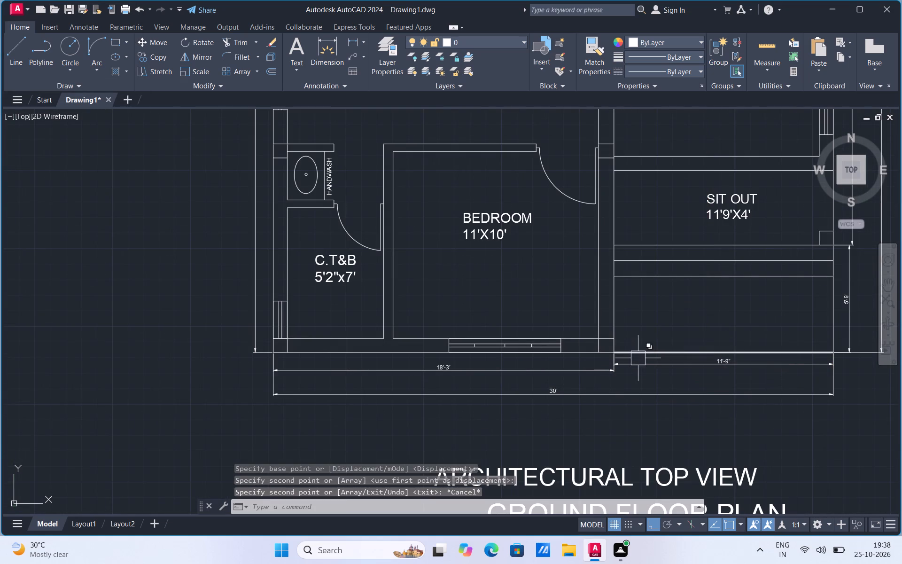
Copy the master bedroom's north-wall window to the midpoint of the south line of the wall between LIVING and SIT OUT.
{"action": "scroll", "coordinate": [361, 423], "scroll_direction": "down", "scroll_amount": 2}
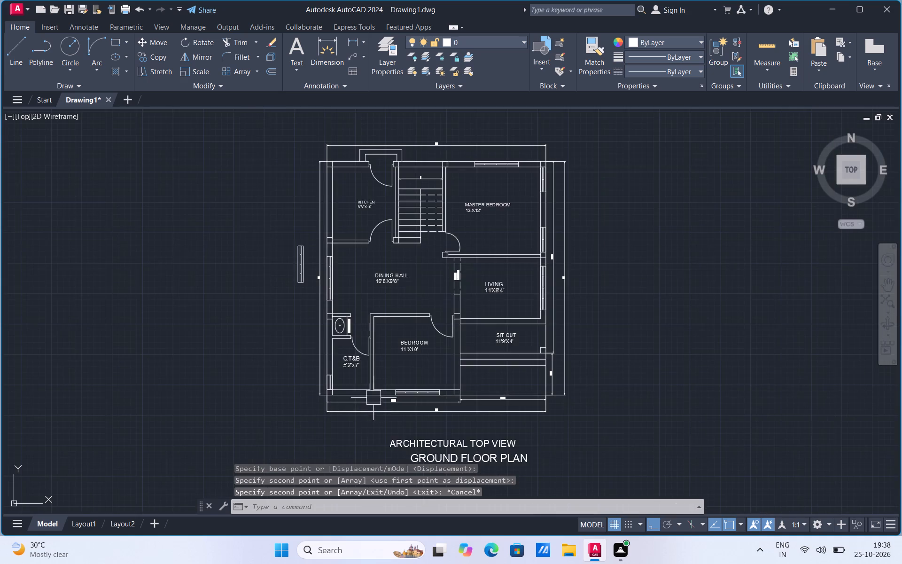
{"action": "scroll", "coordinate": [521, 222], "scroll_direction": "up", "scroll_amount": 1}
{"action": "left_click", "coordinate": [491, 131]}
{"action": "right_click", "coordinate": [491, 131]}
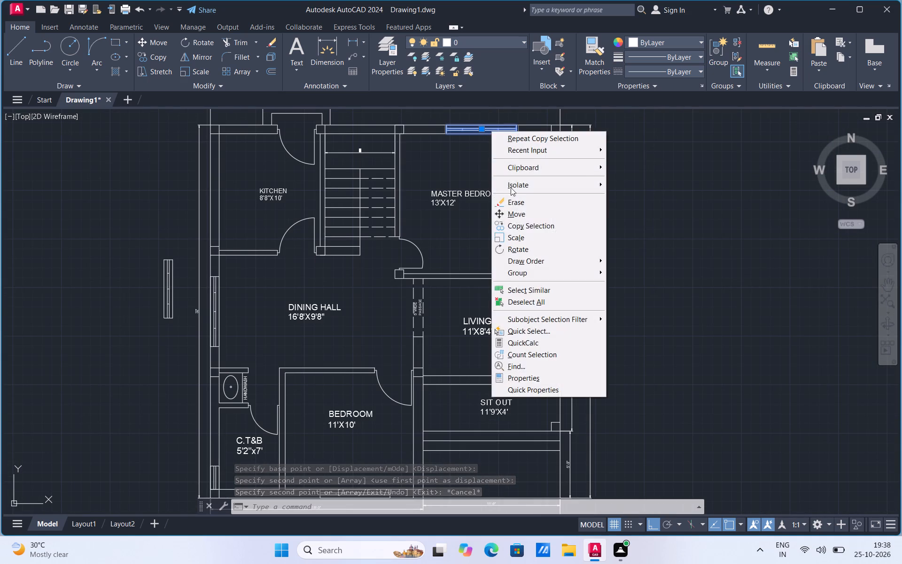
{"action": "left_click", "coordinate": [525, 230]}
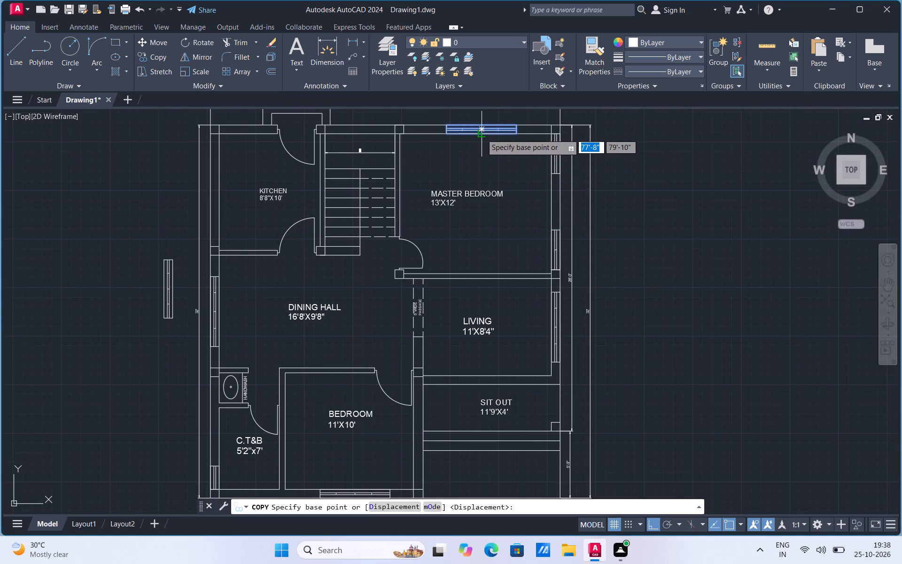
{"action": "left_click", "coordinate": [482, 133]}
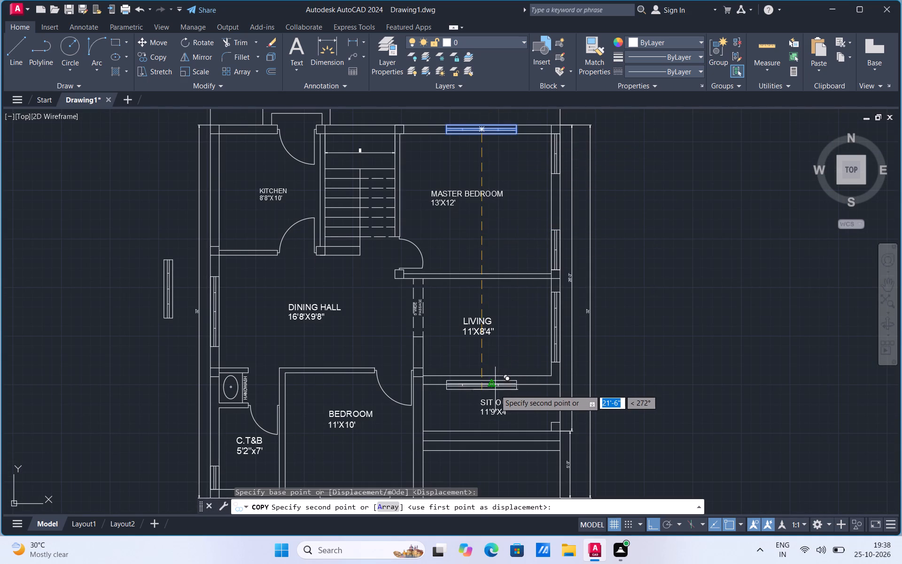
{"action": "left_click", "coordinate": [493, 387]}
{"action": "key", "text": "Escape"}
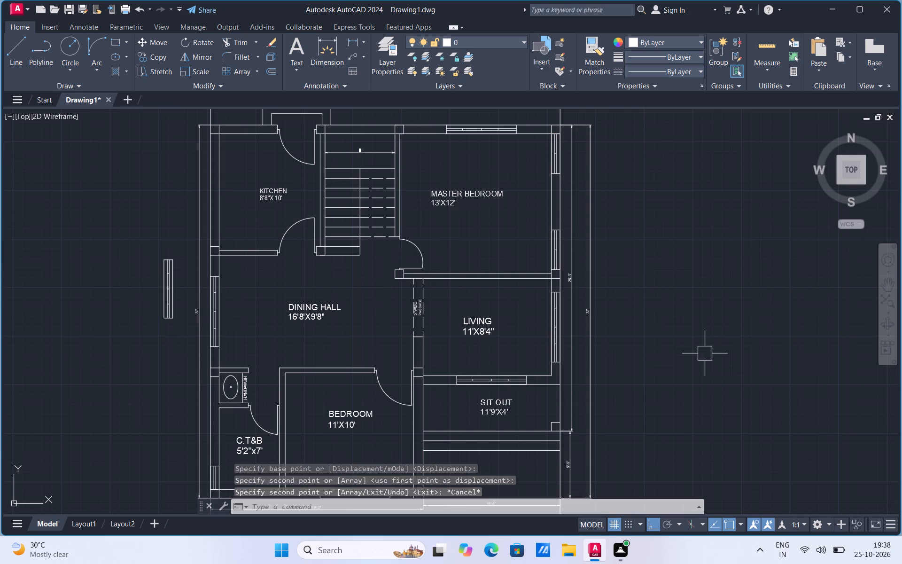
Move the window between LIVING and SIT OUT east along its wall by its southeast corner, leaving it short of the east wall.
{"action": "scroll", "coordinate": [482, 415], "scroll_direction": "up", "scroll_amount": 3}
{"action": "left_click", "coordinate": [544, 276]}
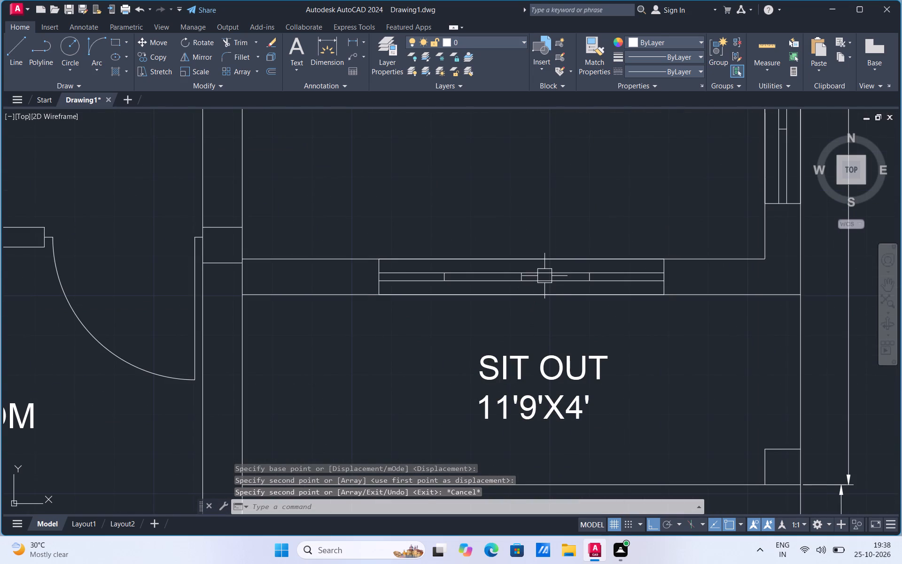
{"action": "right_click", "coordinate": [544, 276]}
{"action": "left_click", "coordinate": [572, 93]}
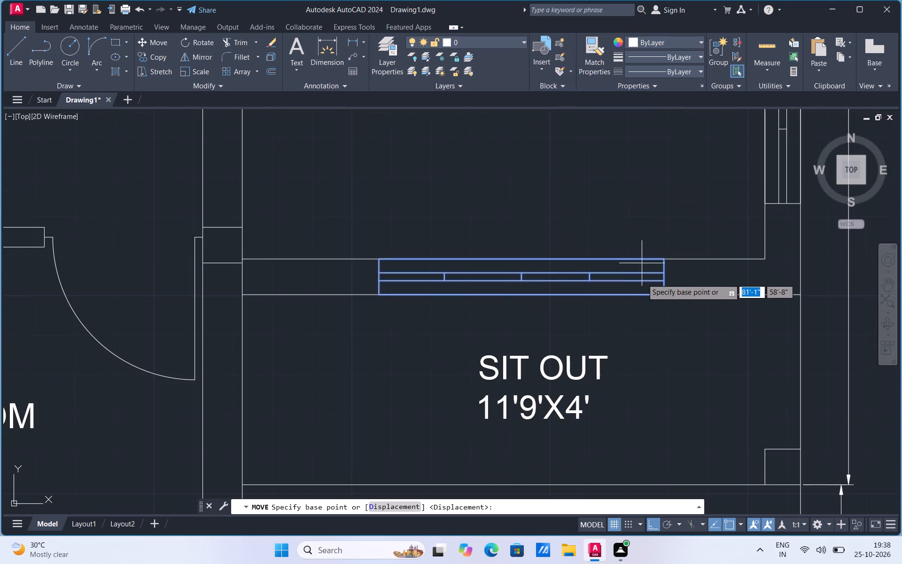
{"action": "left_click", "coordinate": [660, 295]}
{"action": "left_click", "coordinate": [736, 297]}
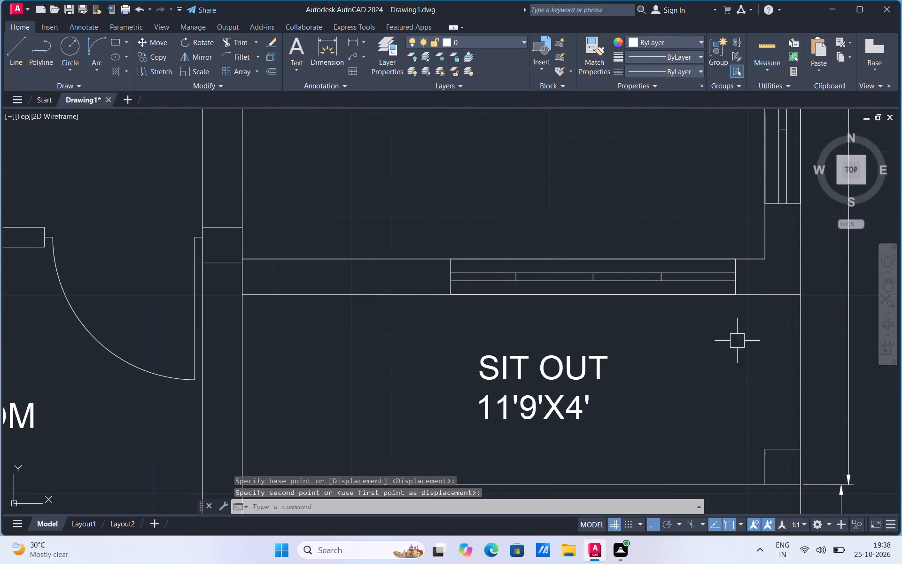
Draw a 4' line eastward inside the wall between LIVING and SIT OUT, starting at the wall's west end.
{"action": "scroll", "coordinate": [738, 355], "scroll_direction": "down", "scroll_amount": 1}
{"action": "scroll", "coordinate": [488, 272], "scroll_direction": "up", "scroll_amount": 1}
{"action": "left_click", "coordinate": [11, 42]}
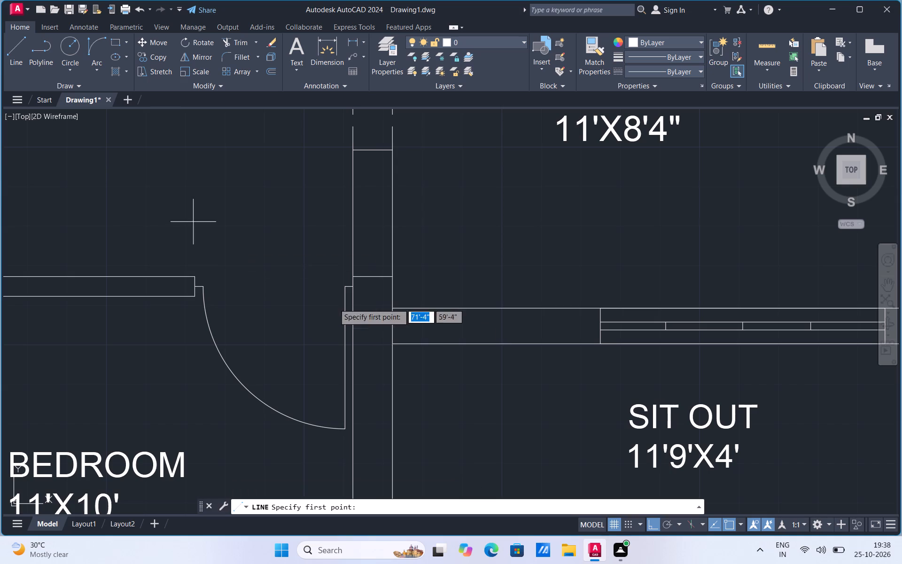
{"action": "left_click", "coordinate": [394, 325]}
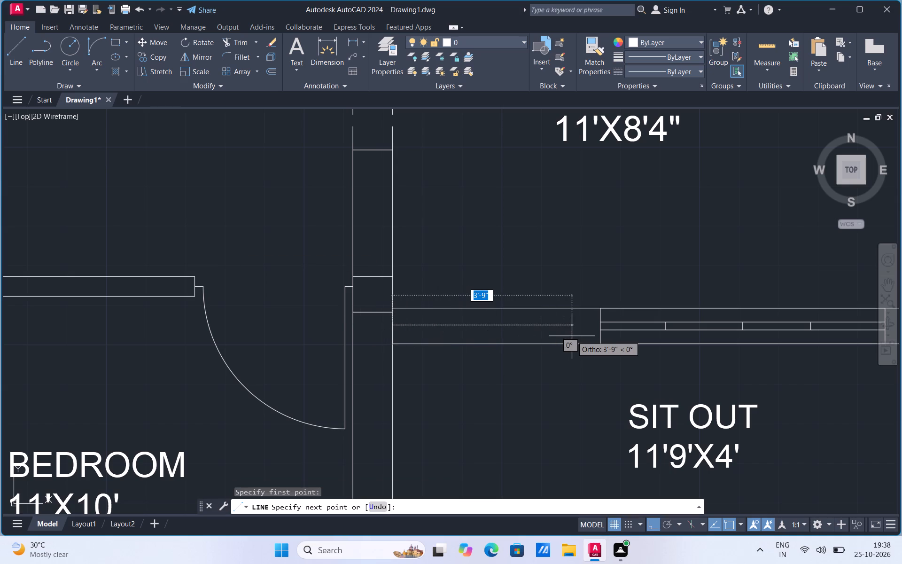
{"action": "type", "text": "4'"}
{"action": "key", "text": "Return"}
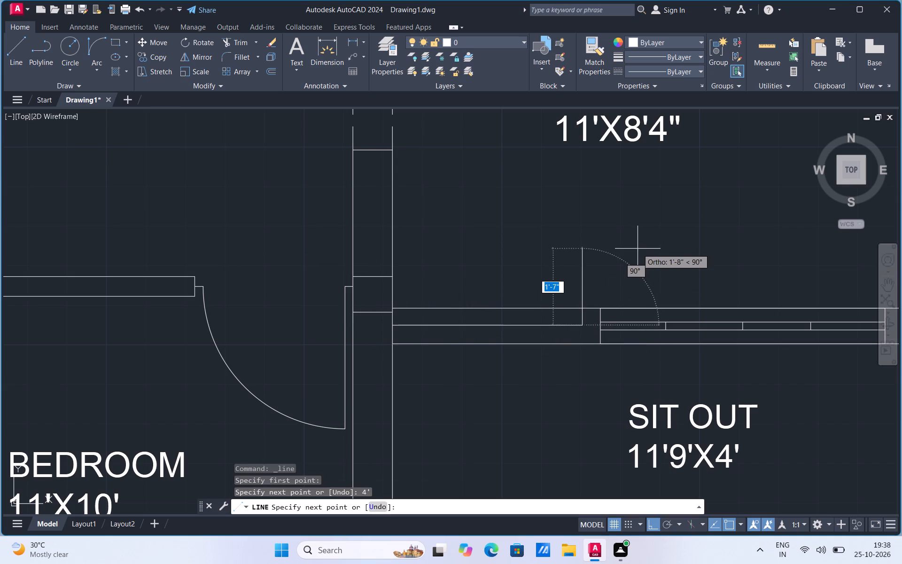
{"action": "key", "text": "Escape"}
Move the 4' line by its west end to the empty area below the GROUND FLOOR PLAN title.
{"action": "left_click", "coordinate": [537, 327]}
{"action": "right_click", "coordinate": [537, 327]}
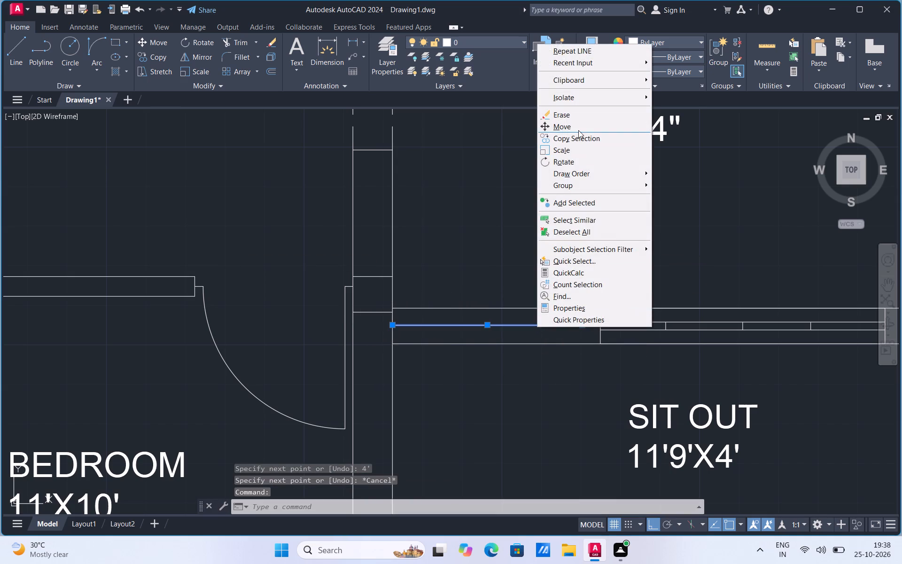
{"action": "left_click", "coordinate": [579, 128]}
{"action": "left_click", "coordinate": [390, 327]}
{"action": "scroll", "coordinate": [468, 232], "scroll_direction": "down", "scroll_amount": 3}
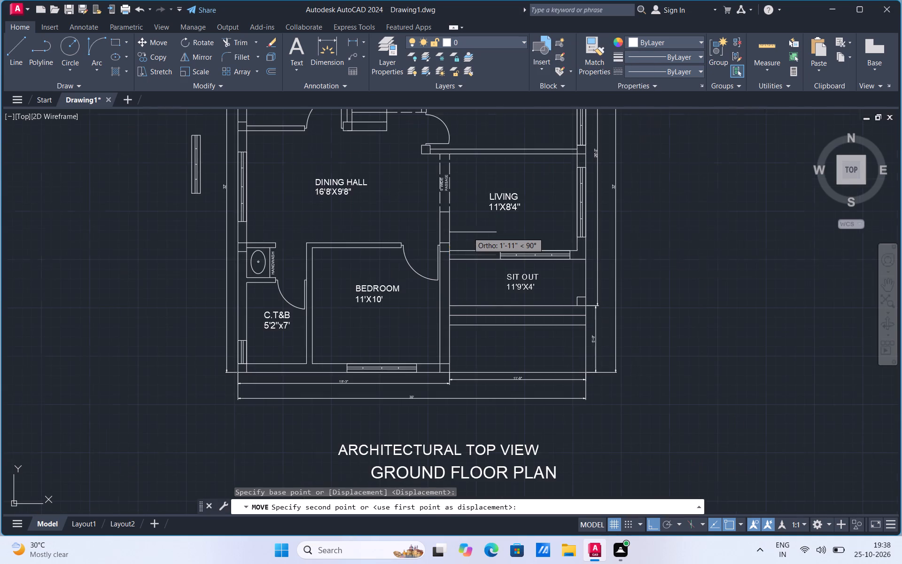
{"action": "scroll", "coordinate": [468, 232], "scroll_direction": "down", "scroll_amount": 2}
{"action": "left_click", "coordinate": [465, 363]}
{"action": "scroll", "coordinate": [468, 355], "scroll_direction": "up", "scroll_amount": 3}
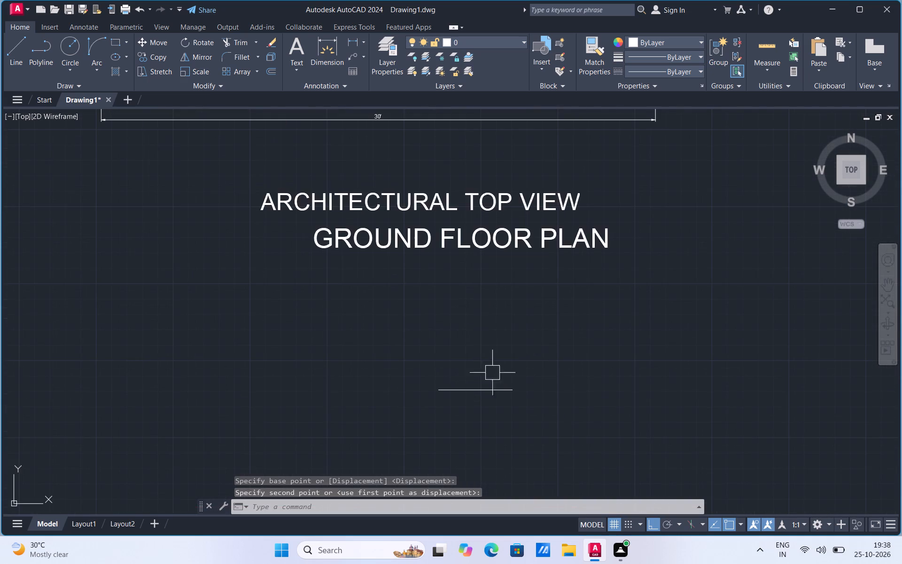
Draw a 2' vertical line upward from the west end of the 4' line.
{"action": "scroll", "coordinate": [475, 389], "scroll_direction": "up", "scroll_amount": 1}
{"action": "left_click", "coordinate": [11, 63]}
{"action": "scroll", "coordinate": [402, 352], "scroll_direction": "up", "scroll_amount": 1}
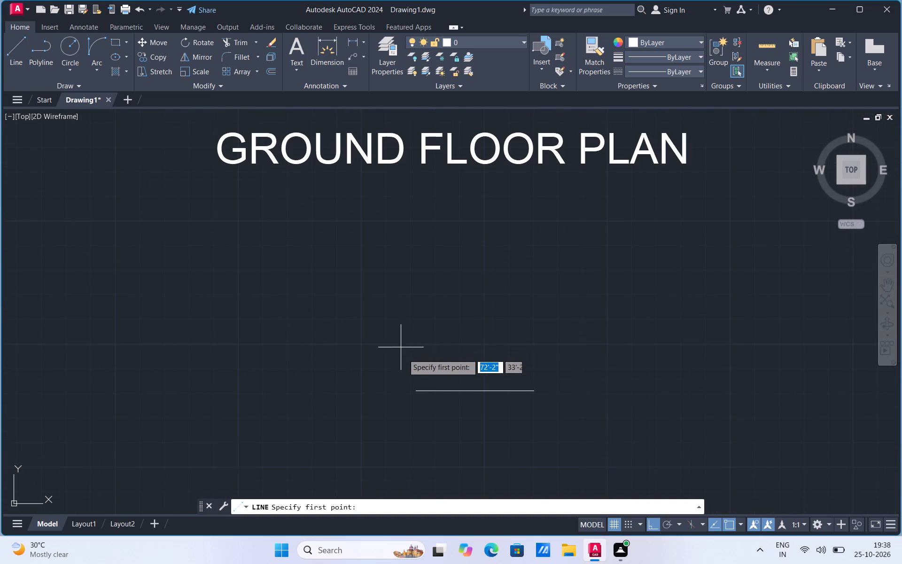
{"action": "left_click", "coordinate": [425, 414]}
{"action": "type", "text": "2'"}
{"action": "key", "text": "Return"}
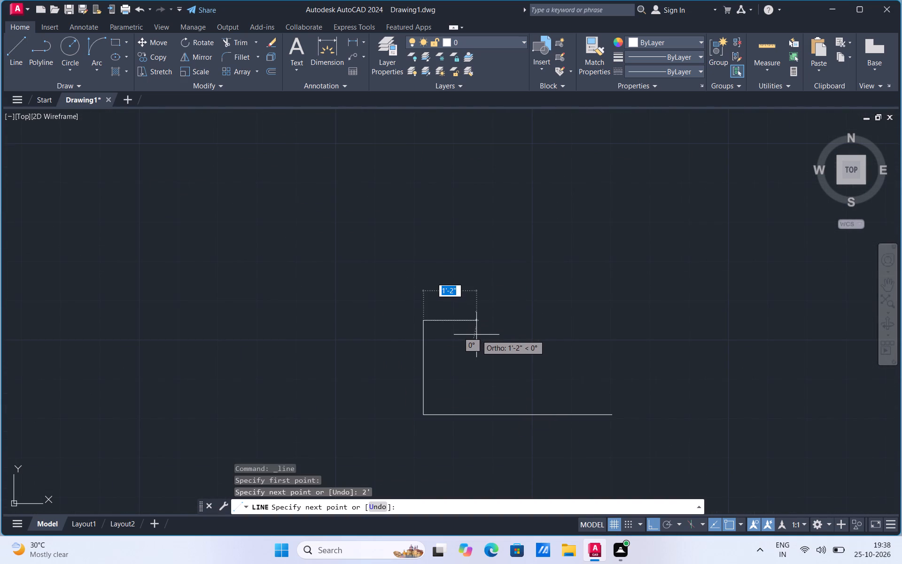
{"action": "key", "text": "Escape"}
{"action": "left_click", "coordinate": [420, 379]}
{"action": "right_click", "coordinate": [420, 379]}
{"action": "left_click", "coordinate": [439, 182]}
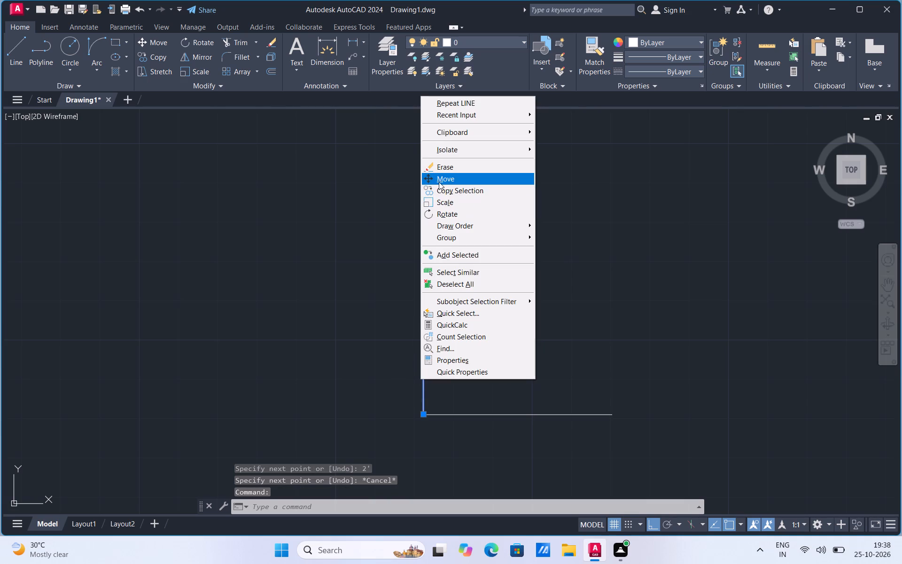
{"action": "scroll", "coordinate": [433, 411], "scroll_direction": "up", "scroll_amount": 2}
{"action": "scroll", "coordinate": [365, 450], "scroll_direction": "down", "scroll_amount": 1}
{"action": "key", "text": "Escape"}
Draw a Start, End, Direction arc from the 4' line's midpoint to the top of the 2' line, with its start tangent pointing north.
{"action": "left_click", "coordinate": [101, 68]}
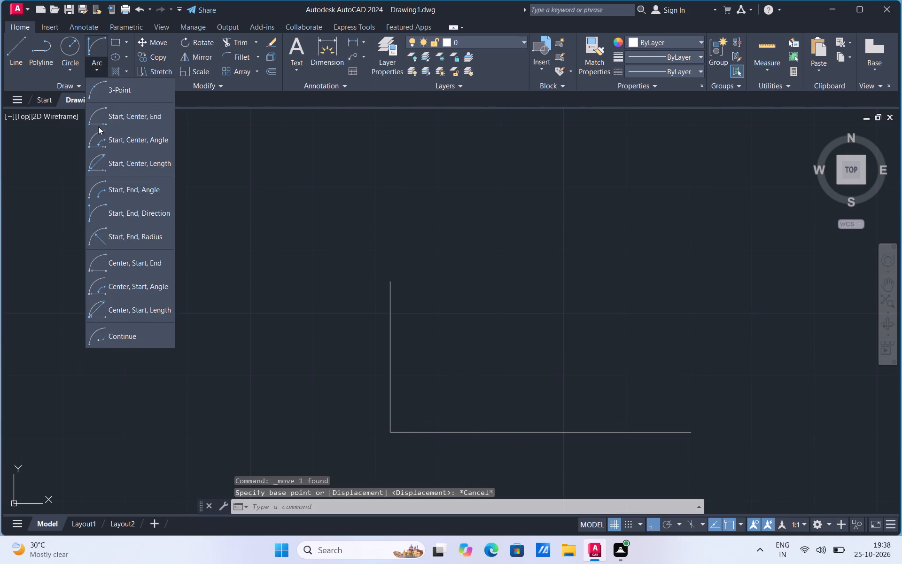
{"action": "left_click", "coordinate": [97, 210]}
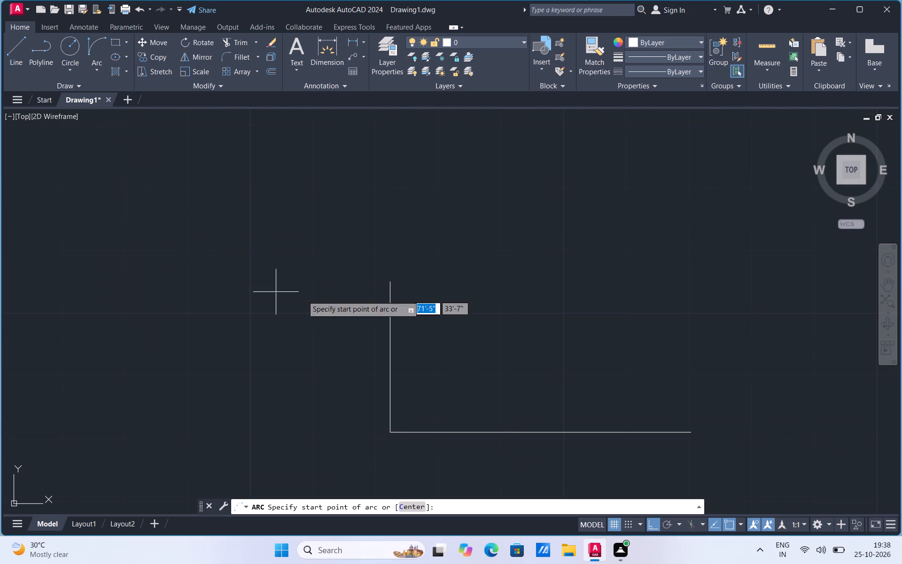
{"action": "left_click", "coordinate": [540, 433]}
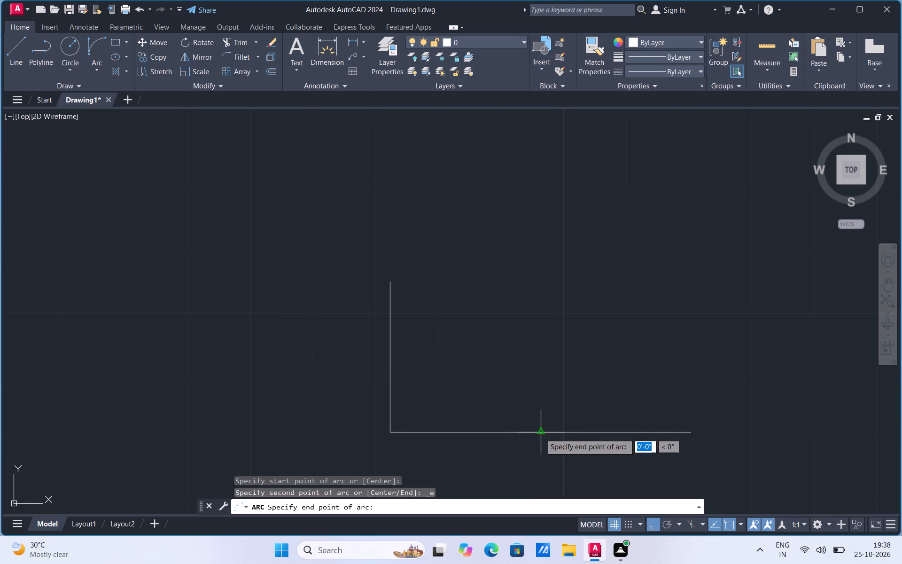
{"action": "left_click", "coordinate": [389, 283]}
{"action": "left_click", "coordinate": [429, 265]}
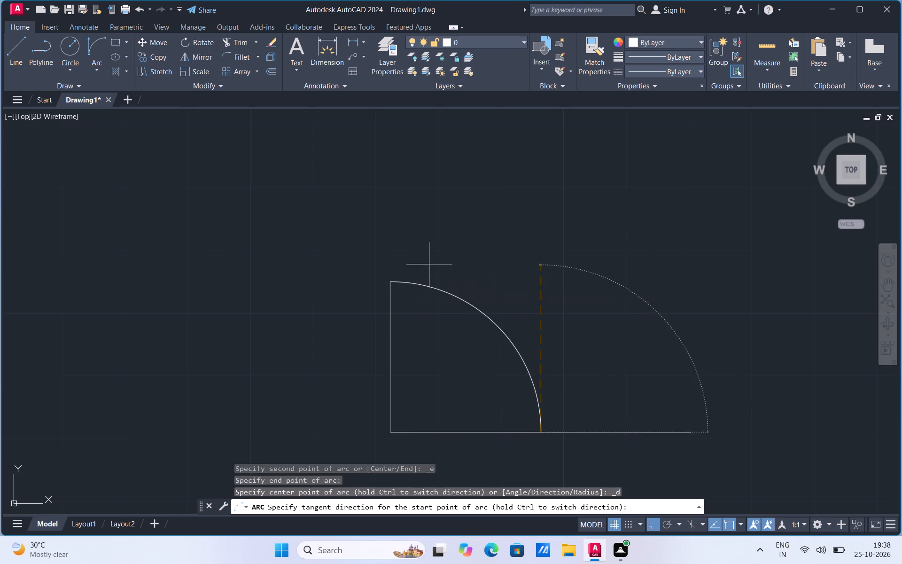
Copy the 2' vertical line from its bottom endpoint to the east end of the 4' line.
{"action": "left_click", "coordinate": [389, 371]}
{"action": "right_click", "coordinate": [389, 371]}
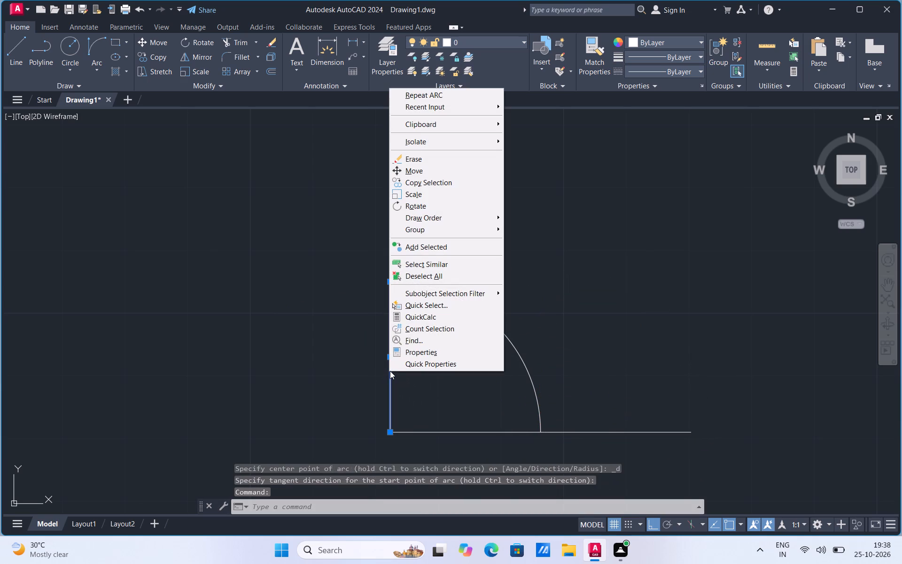
{"action": "left_click", "coordinate": [460, 183]}
{"action": "left_click", "coordinate": [394, 431]}
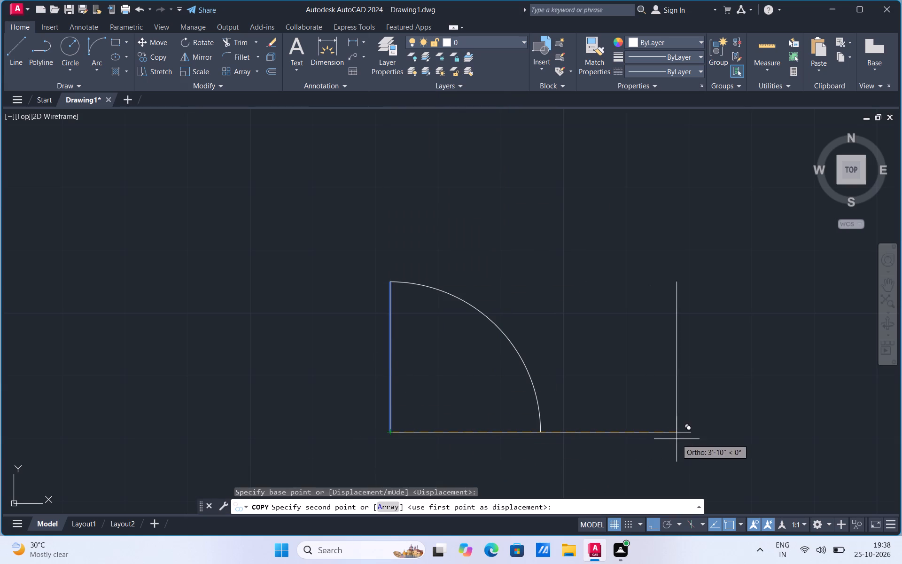
{"action": "left_click", "coordinate": [689, 433]}
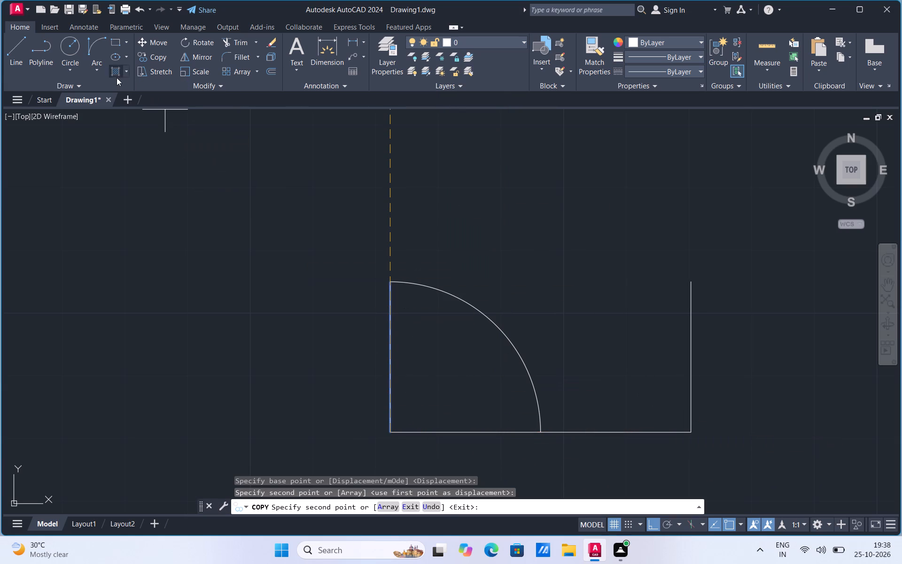
Draw a Start, End, Direction arc from the 4' line's midpoint to the top of the east 2' line, with its start tangent pointing north.
{"action": "left_click", "coordinate": [99, 69]}
{"action": "left_click", "coordinate": [110, 214]}
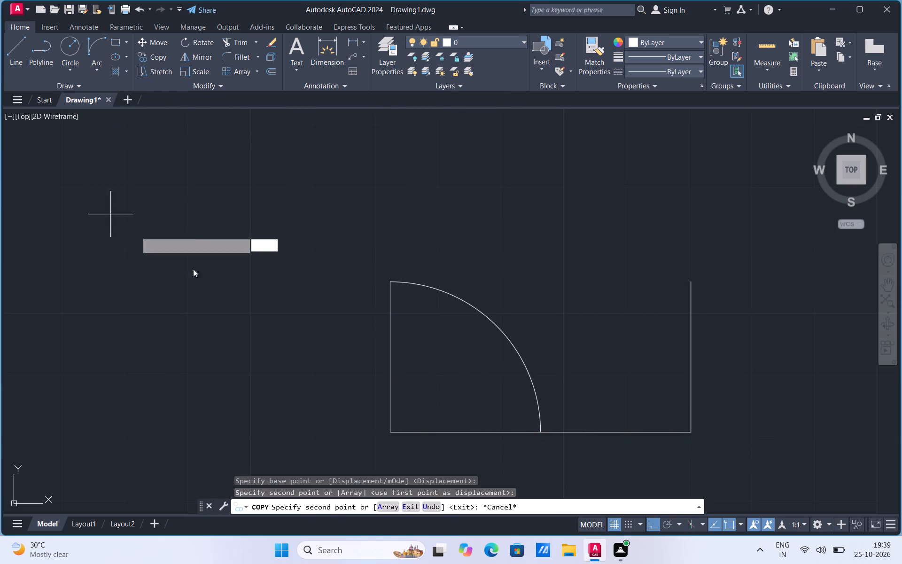
{"action": "left_click", "coordinate": [540, 431]}
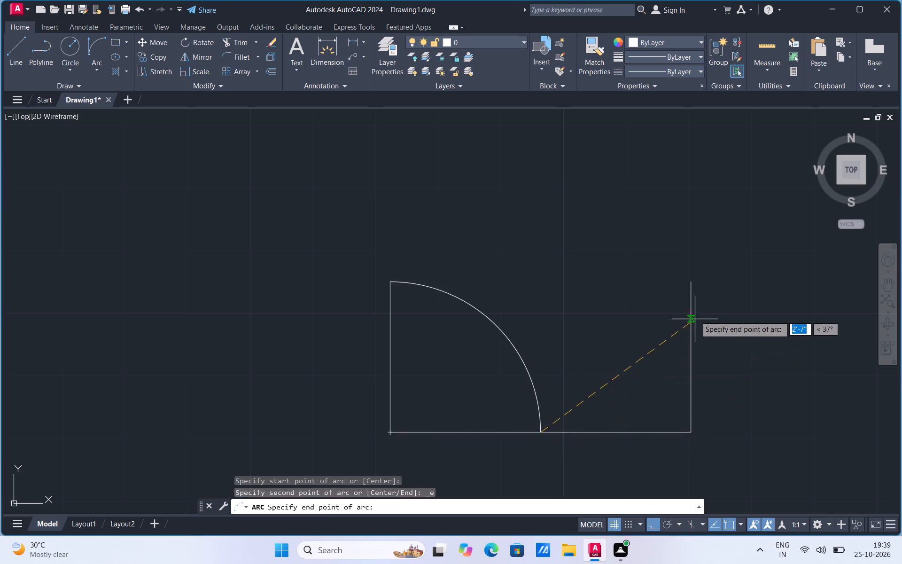
{"action": "left_click", "coordinate": [690, 283]}
{"action": "left_click", "coordinate": [630, 261]}
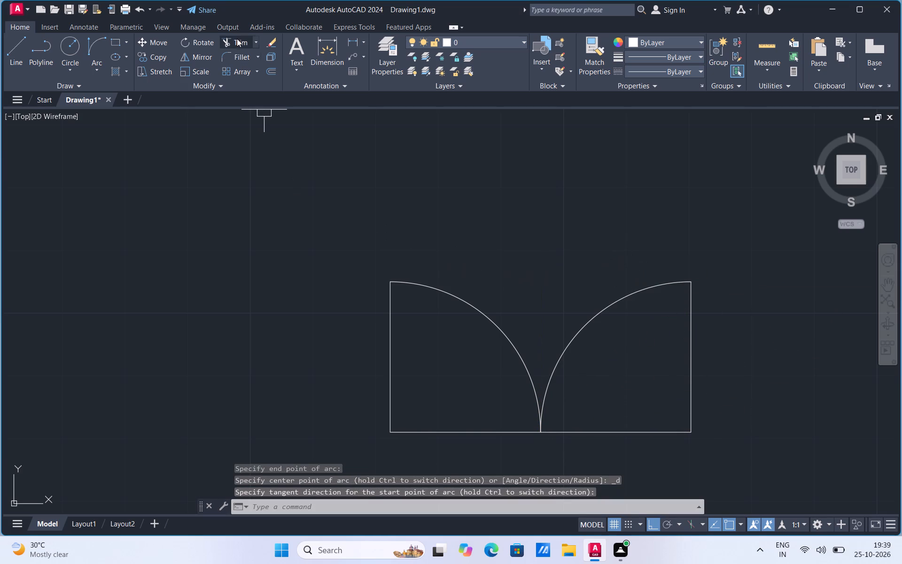
Trim away both halves of the 4' base line, leaving the two door leaves and their swing arcs.
{"action": "left_click", "coordinate": [236, 45]}
{"action": "left_click", "coordinate": [453, 430]}
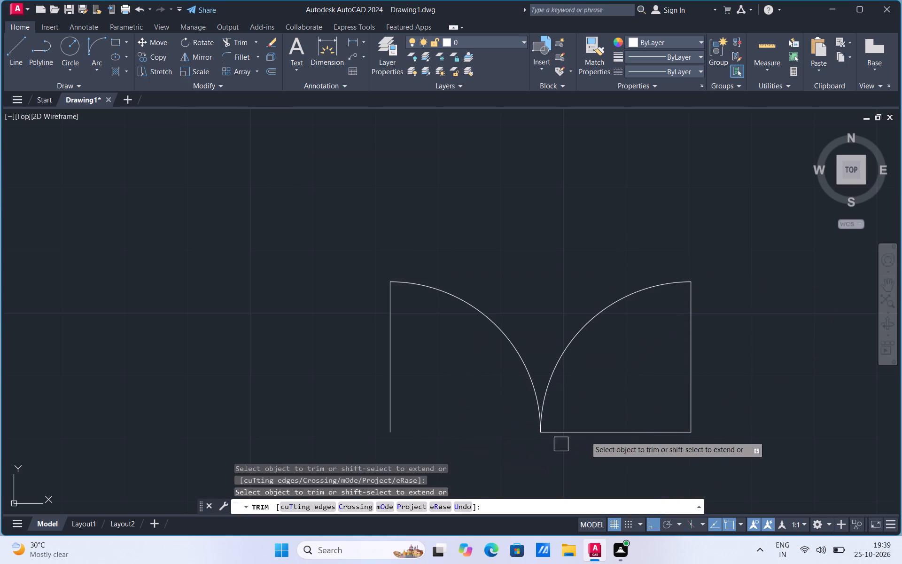
{"action": "left_click", "coordinate": [589, 432]}
{"action": "scroll", "coordinate": [470, 281], "scroll_direction": "down", "scroll_amount": 2}
{"action": "key", "text": "Escape"}
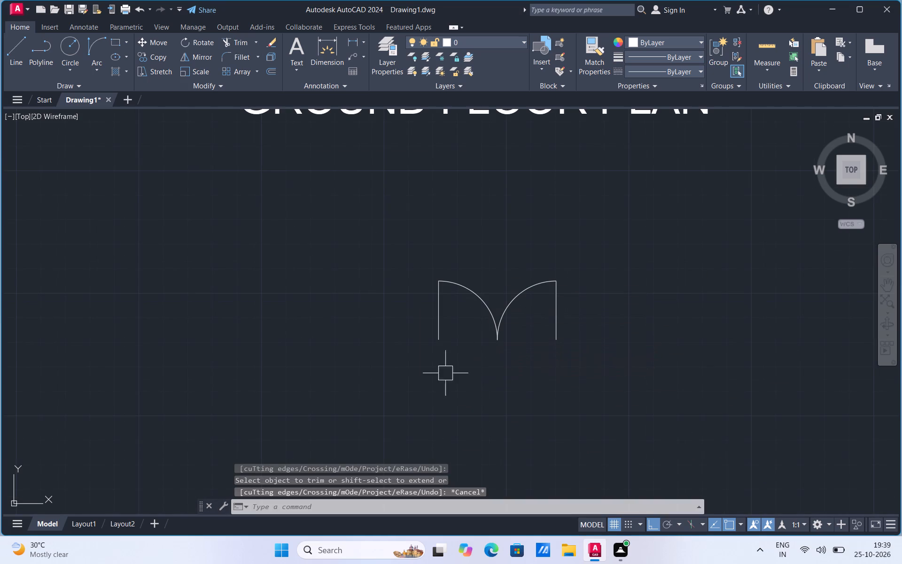
Group the two door leaves and two swing arcs into a single double-door symbol.
{"action": "left_click", "coordinate": [400, 374]}
{"action": "left_click", "coordinate": [634, 242]}
{"action": "right_click", "coordinate": [546, 302]}
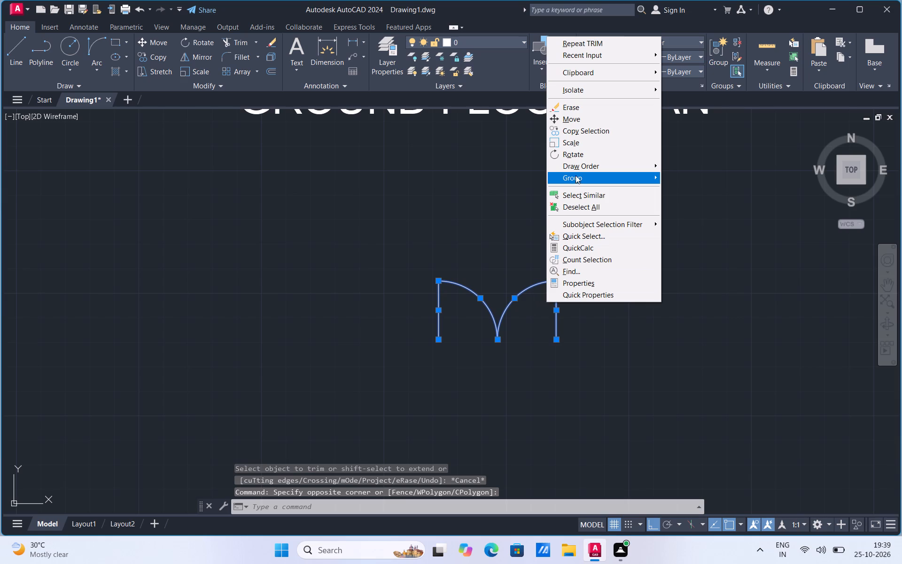
{"action": "left_click", "coordinate": [577, 174]}
{"action": "left_click", "coordinate": [685, 176]}
Move the double-door group by the west leaf's base to mid-thickness of the LIVING–SIT OUT wall at its west end.
{"action": "left_click", "coordinate": [553, 288]}
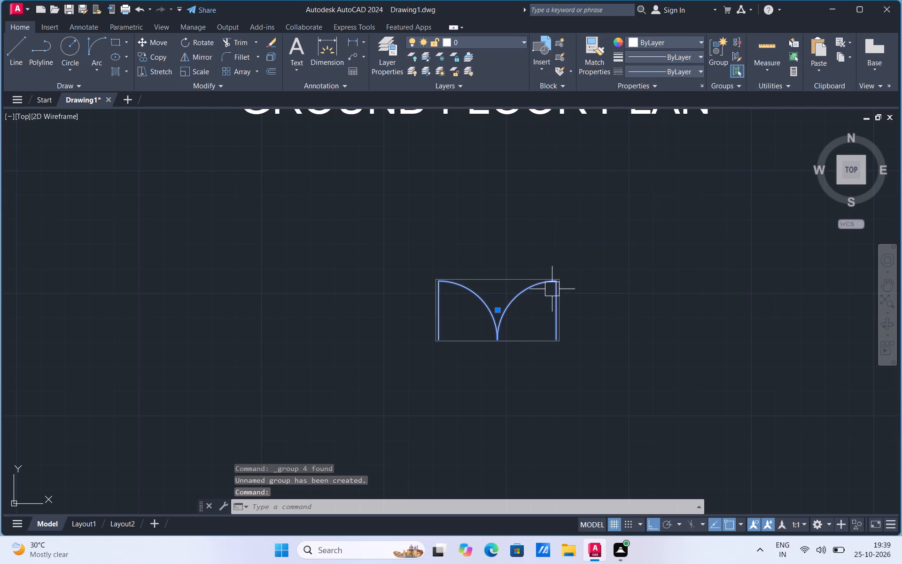
{"action": "right_click", "coordinate": [552, 289]}
{"action": "left_click", "coordinate": [580, 110]}
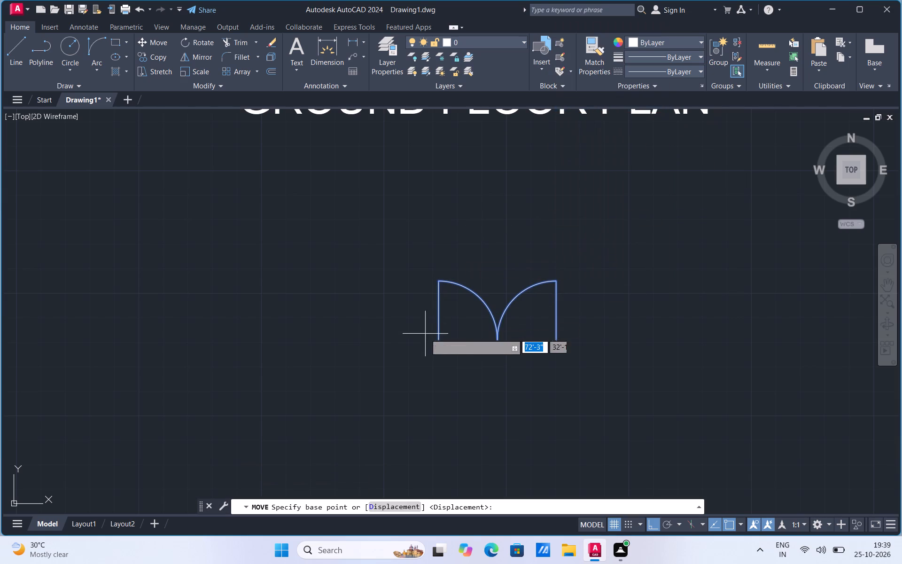
{"action": "left_click", "coordinate": [437, 342]}
{"action": "scroll", "coordinate": [376, 383], "scroll_direction": "down", "scroll_amount": 2}
{"action": "scroll", "coordinate": [405, 414], "scroll_direction": "down", "scroll_amount": 2}
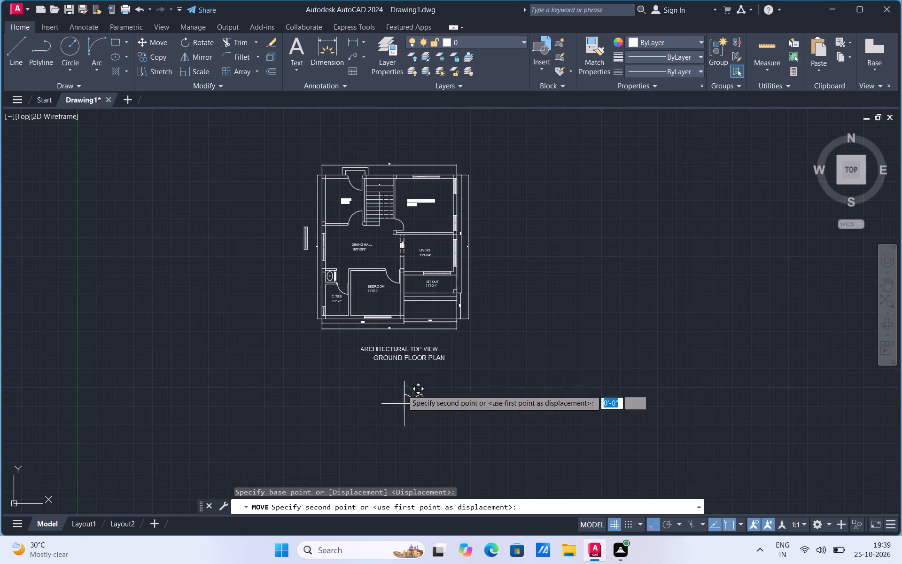
{"action": "scroll", "coordinate": [398, 237], "scroll_direction": "up", "scroll_amount": 2}
{"action": "scroll", "coordinate": [410, 306], "scroll_direction": "up", "scroll_amount": 3}
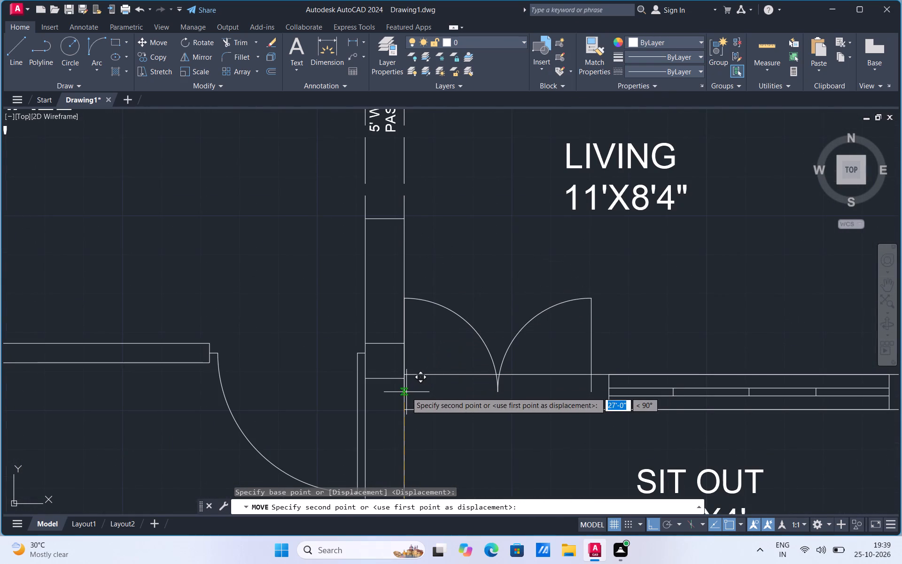
{"action": "left_click", "coordinate": [406, 392]}
Move the double-door group 2" east along the LIVING–SIT OUT wall.
{"action": "left_click", "coordinate": [595, 360]}
{"action": "right_click", "coordinate": [595, 360]}
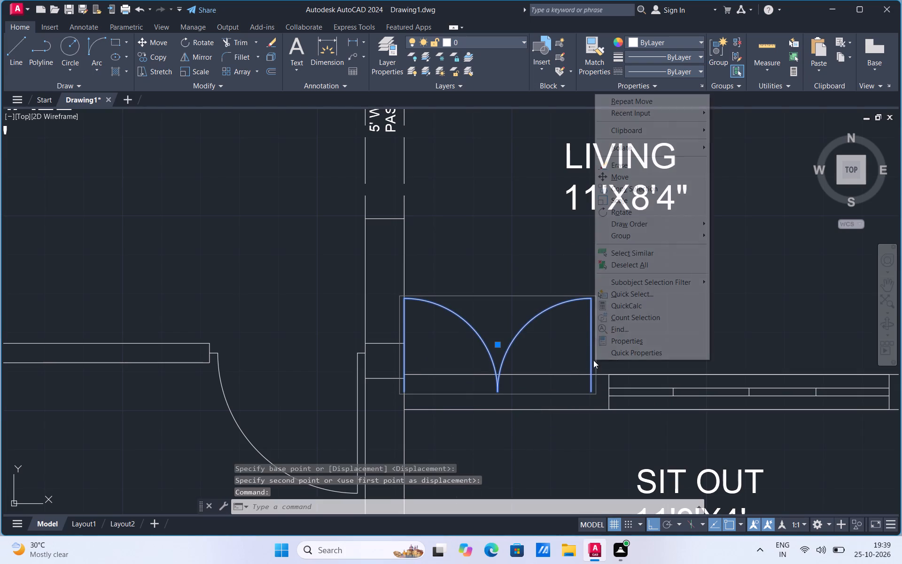
{"action": "left_click", "coordinate": [631, 182]}
{"action": "scroll", "coordinate": [476, 370], "scroll_direction": "up", "scroll_amount": 1}
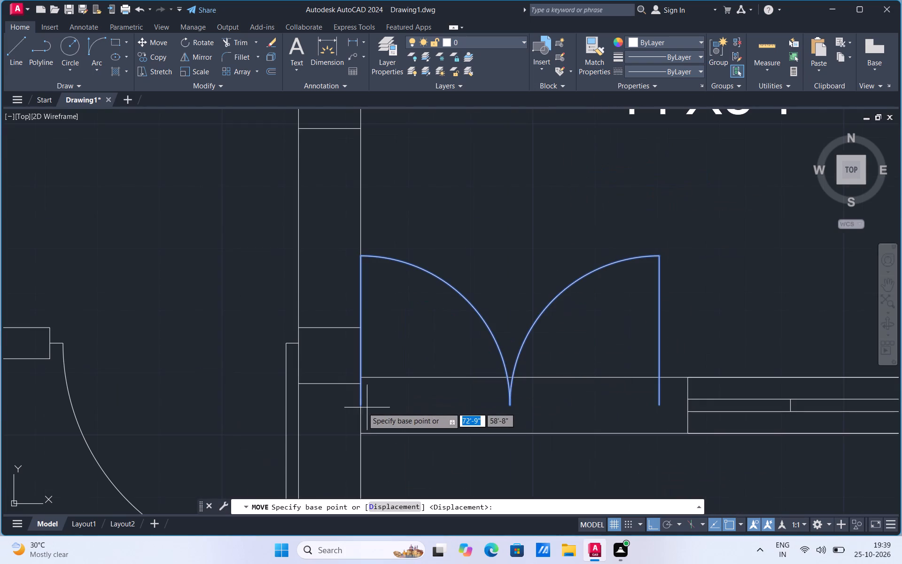
{"action": "left_click", "coordinate": [359, 402]}
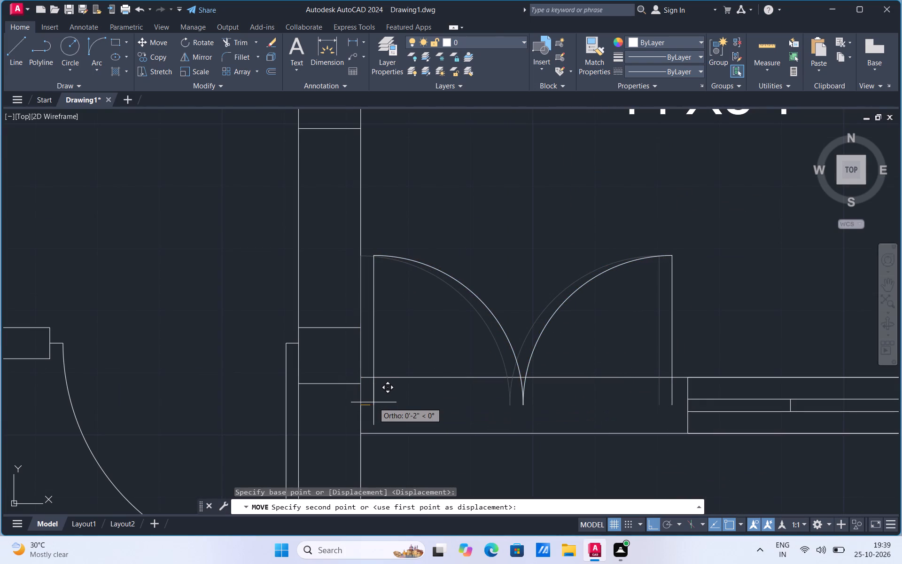
{"action": "key", "text": "2"}
{"action": "key", "text": "Return"}
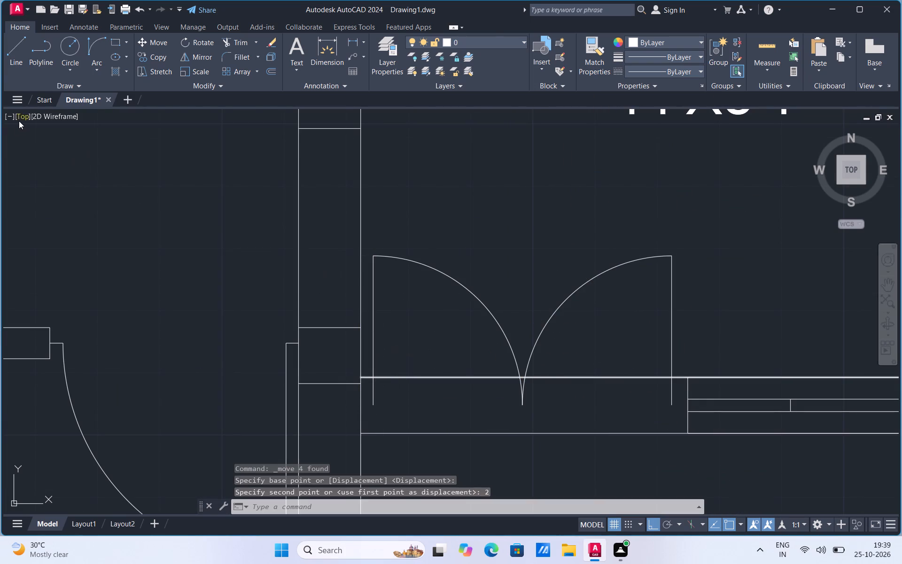
Draw a horizontal line from the west door leaf's base to the adjoining wall face.
{"action": "left_click", "coordinate": [14, 55]}
{"action": "scroll", "coordinate": [350, 376], "scroll_direction": "up", "scroll_amount": 2}
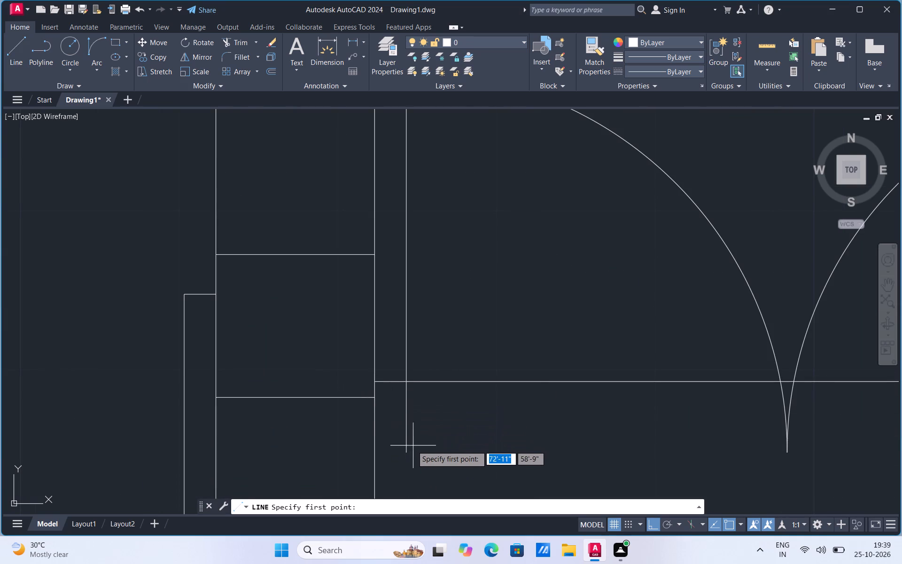
{"action": "left_click", "coordinate": [407, 452]}
{"action": "left_click", "coordinate": [376, 456]}
{"action": "scroll", "coordinate": [224, 422], "scroll_direction": "down", "scroll_amount": 2}
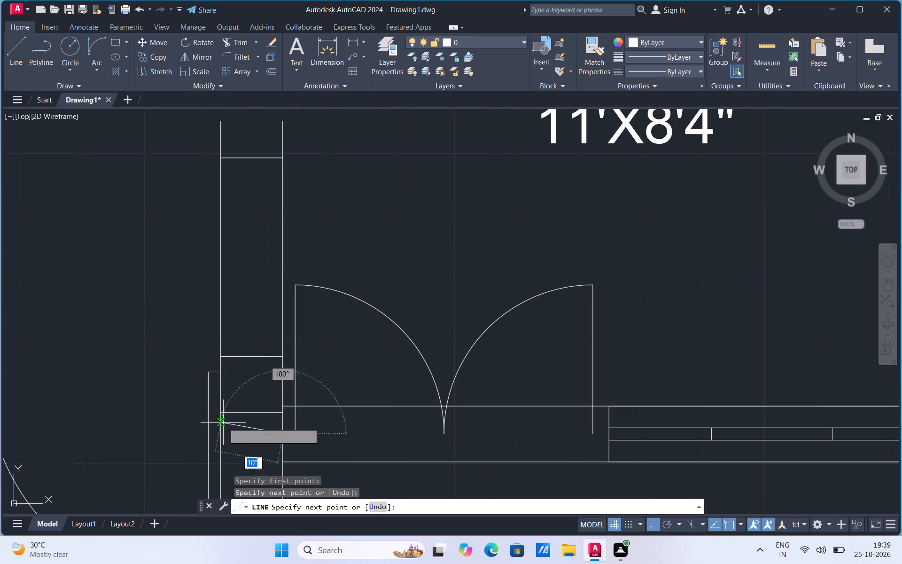
{"action": "key", "text": "Escape"}
Draw a 2" line east from the east door leaf's base and continue it north to the wall's LIVING-side line.
{"action": "scroll", "coordinate": [648, 432], "scroll_direction": "up", "scroll_amount": 1}
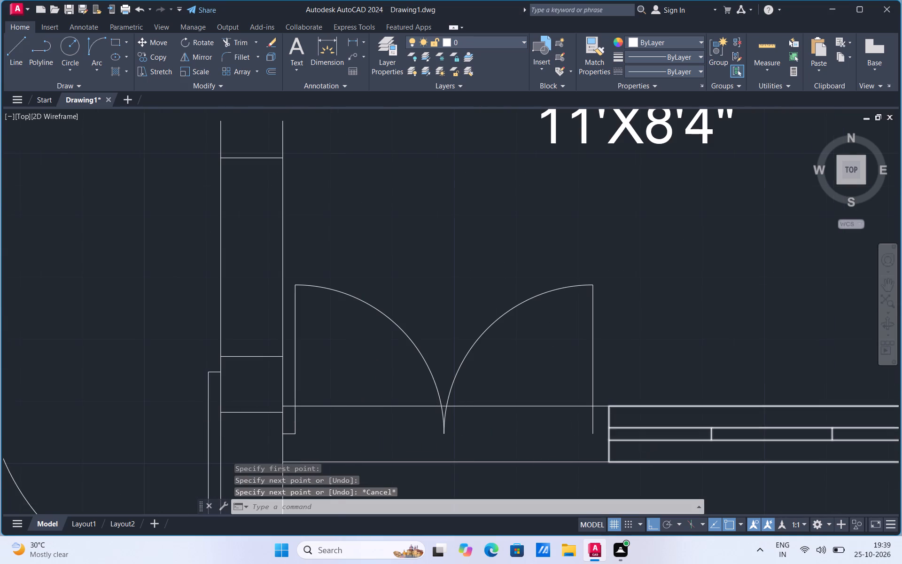
{"action": "left_click", "coordinate": [23, 69]}
{"action": "scroll", "coordinate": [585, 431], "scroll_direction": "up", "scroll_amount": 1}
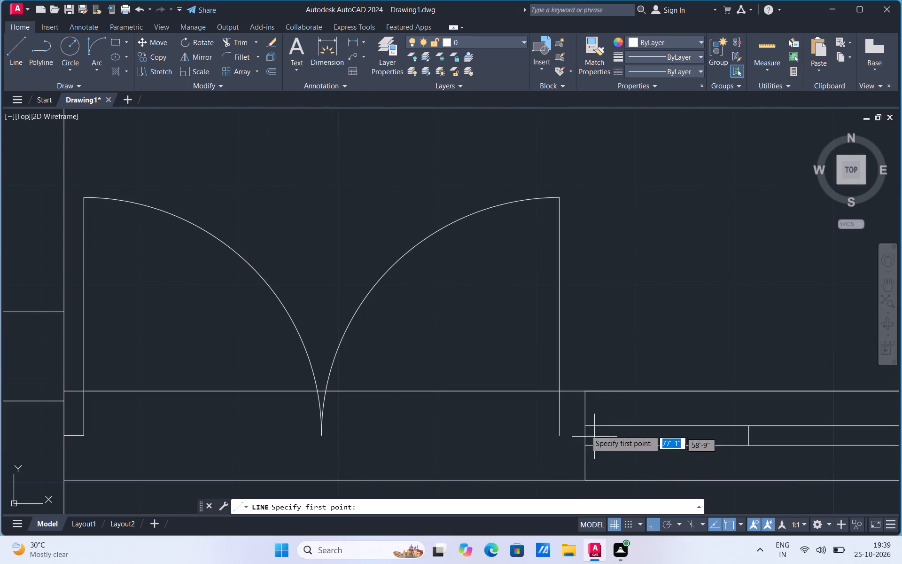
{"action": "left_click", "coordinate": [545, 439]}
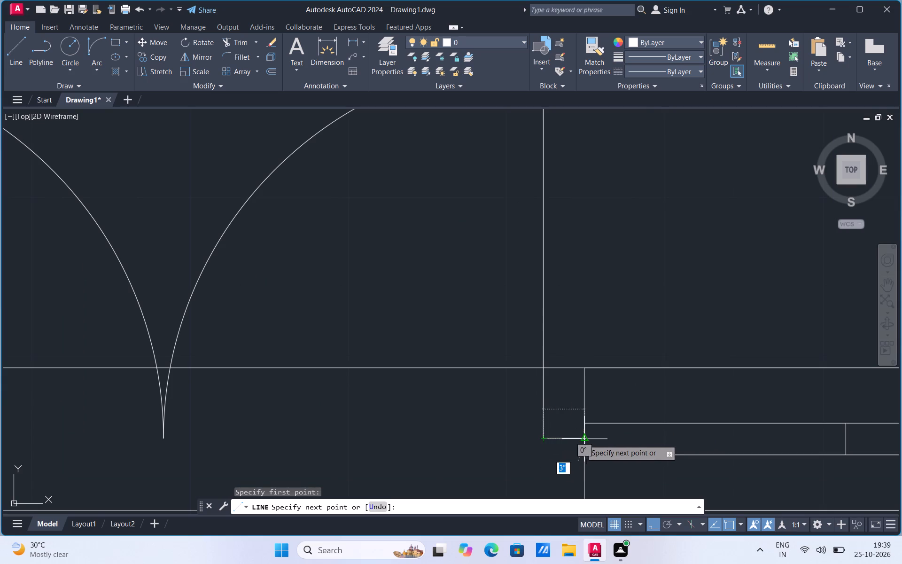
{"action": "key", "text": "2"}
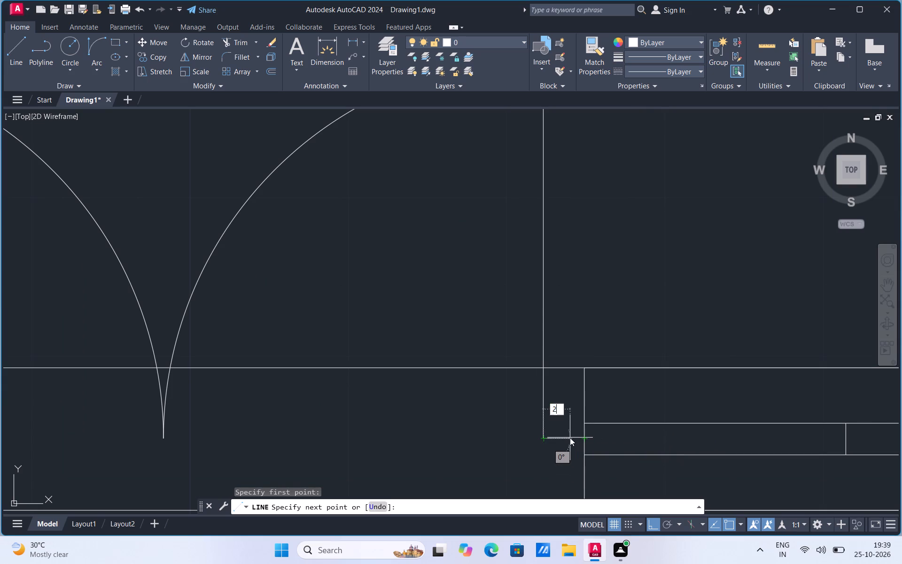
{"action": "key", "text": "Return"}
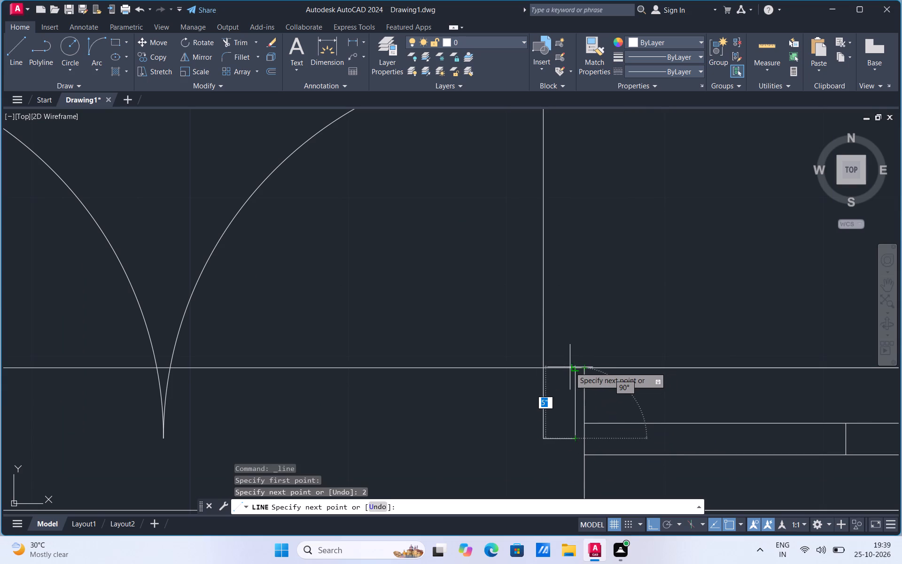
{"action": "left_click", "coordinate": [574, 368]}
{"action": "key", "text": "Escape"}
Extend the east door jamb line down to the wall's SIT OUT-side line.
{"action": "key", "text": "e"}
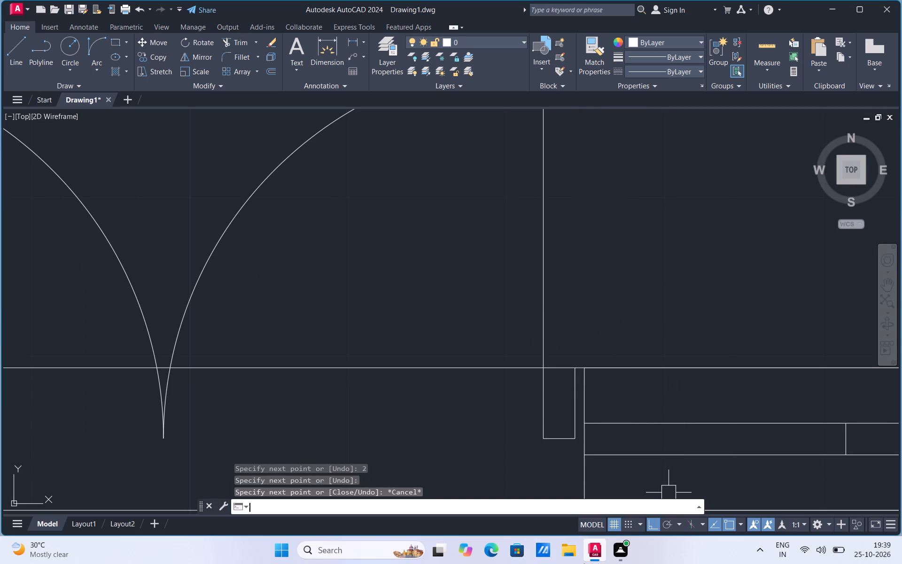
{"action": "key", "text": "x"}
{"action": "left_click", "coordinate": [286, 379]}
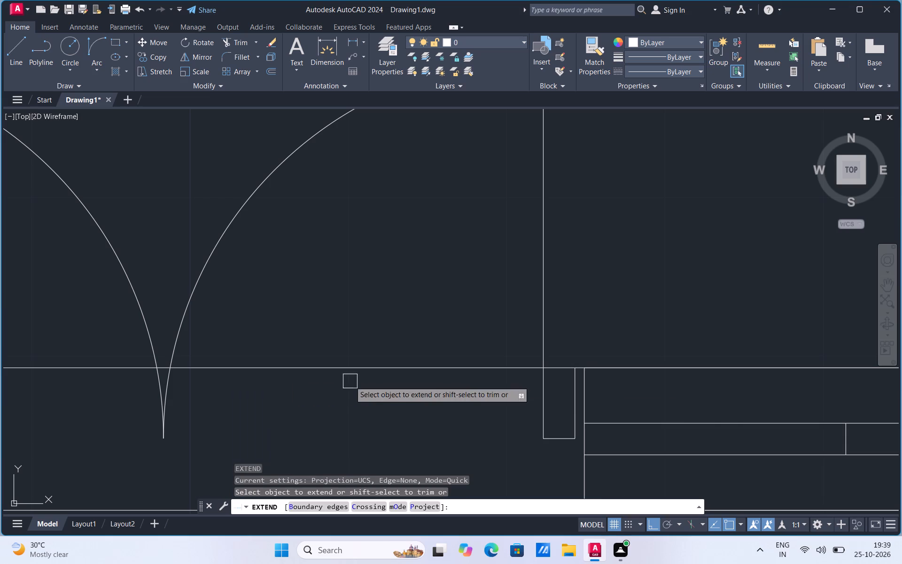
{"action": "left_click", "coordinate": [568, 409]}
{"action": "scroll", "coordinate": [382, 396], "scroll_direction": "down", "scroll_amount": 4}
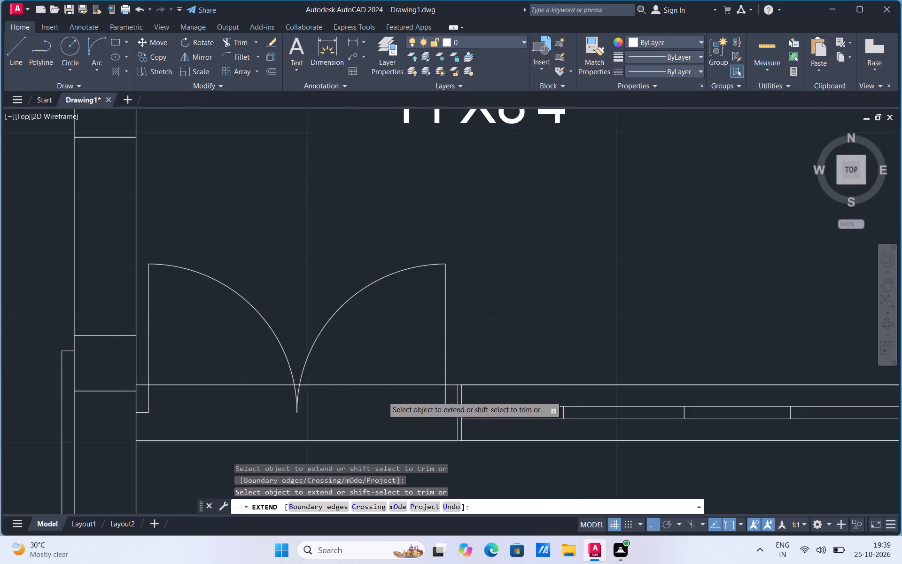
{"action": "scroll", "coordinate": [382, 396], "scroll_direction": "down", "scroll_amount": 1}
{"action": "scroll", "coordinate": [443, 411], "scroll_direction": "up", "scroll_amount": 2}
{"action": "key", "text": "Escape"}
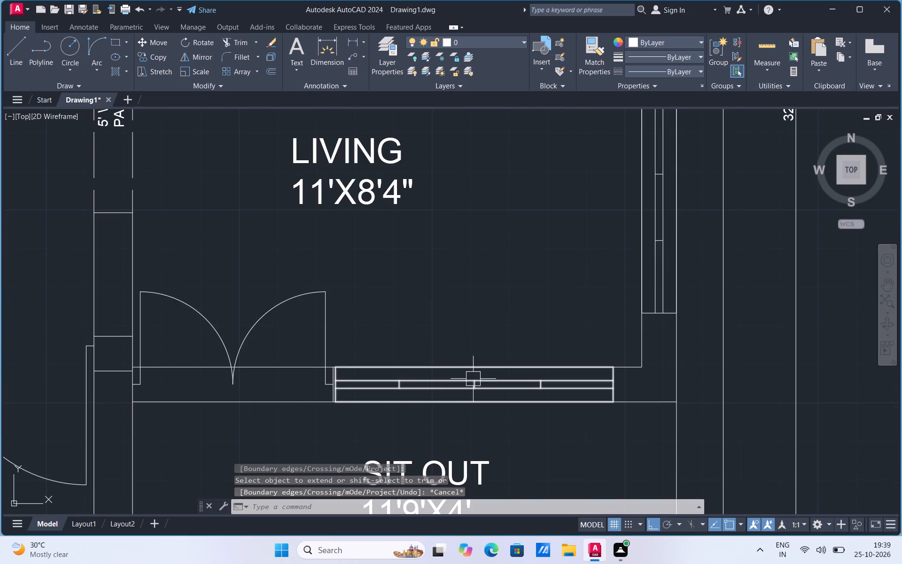
Move the window symbol in the LIVING–SIT OUT wall about 3" east, away from the door jamb.
{"action": "left_click", "coordinate": [473, 379]}
{"action": "right_click", "coordinate": [473, 379]}
{"action": "left_click", "coordinate": [510, 191]}
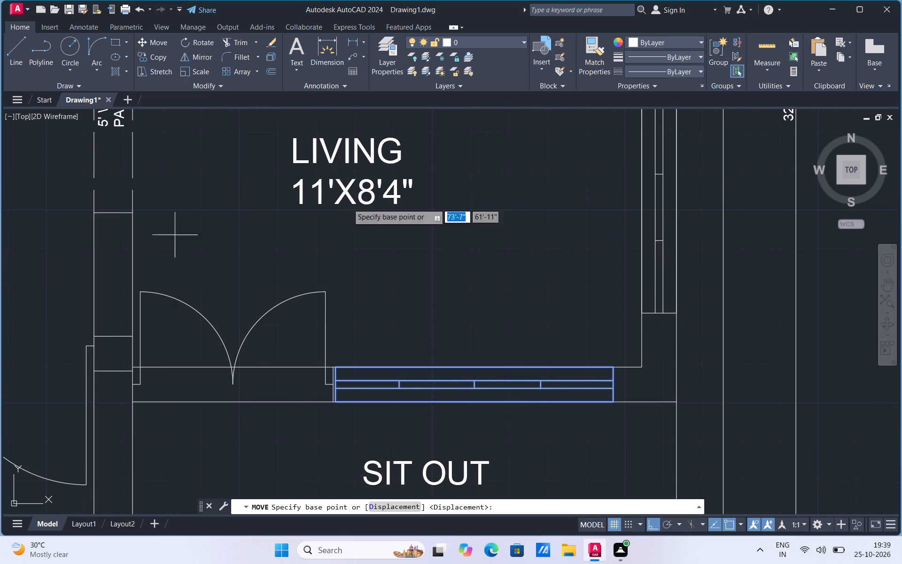
{"action": "scroll", "coordinate": [615, 365], "scroll_direction": "up", "scroll_amount": 1}
{"action": "left_click", "coordinate": [613, 368]}
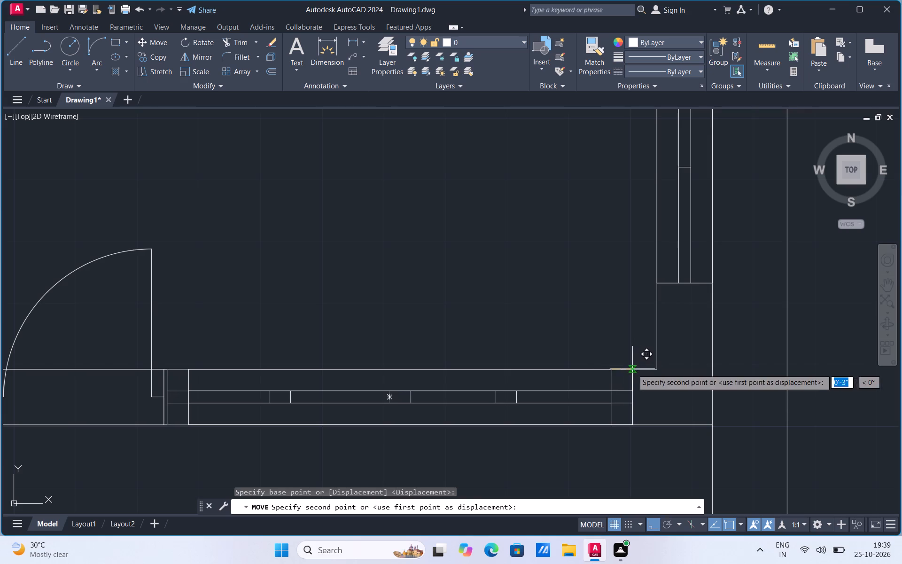
{"action": "left_click", "coordinate": [632, 369]}
Trim both LIVING–SIT OUT wall lines across the double-door opening.
{"action": "scroll", "coordinate": [792, 371], "scroll_direction": "down", "scroll_amount": 1}
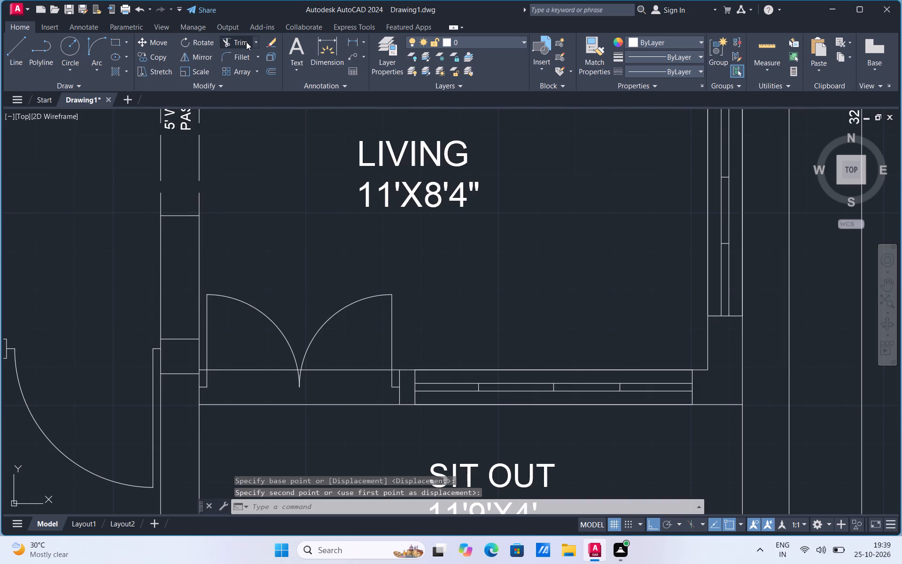
{"action": "left_click", "coordinate": [245, 43]}
{"action": "left_click_drag", "start_coordinate": [251, 345], "coordinate": [257, 431]}
{"action": "left_click_drag", "start_coordinate": [296, 435], "coordinate": [357, 361]}
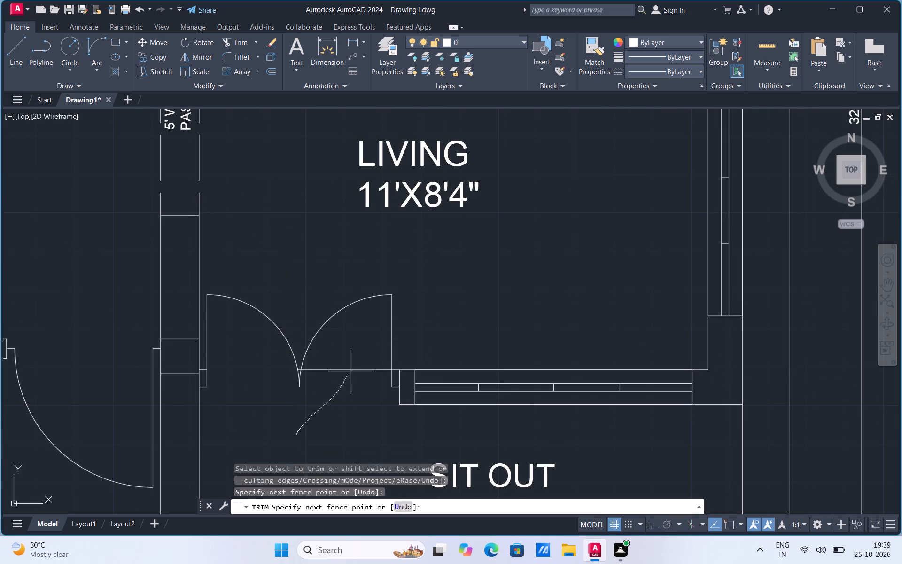
{"action": "left_click_drag", "start_coordinate": [357, 361], "coordinate": [358, 360]}
Trim the leftover wall line pieces between the door arcs and between each door leaf and its jamb.
{"action": "scroll", "coordinate": [287, 368], "scroll_direction": "up", "scroll_amount": 3}
{"action": "scroll", "coordinate": [337, 368], "scroll_direction": "up", "scroll_amount": 1}
{"action": "scroll", "coordinate": [337, 368], "scroll_direction": "down", "scroll_amount": 5}
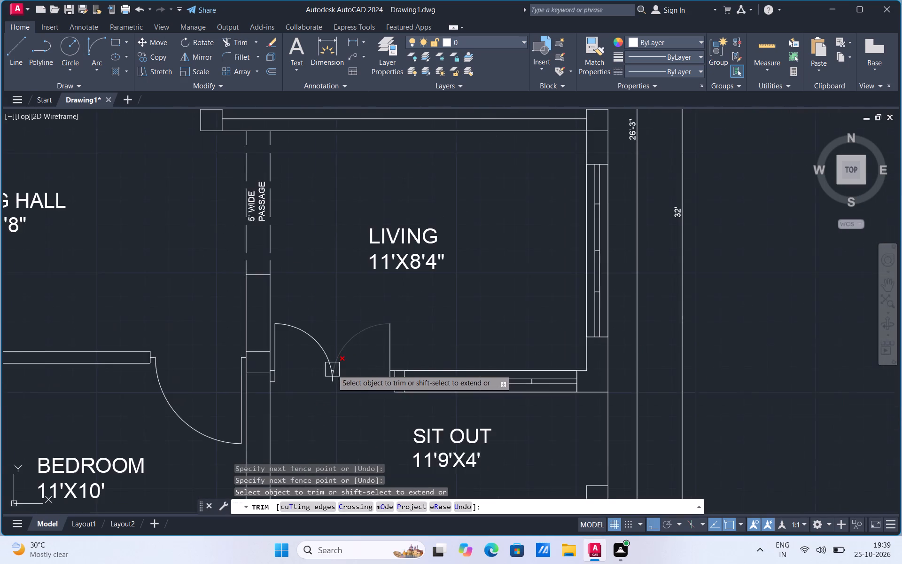
{"action": "scroll", "coordinate": [332, 371], "scroll_direction": "down", "scroll_amount": 3}
{"action": "scroll", "coordinate": [332, 371], "scroll_direction": "up", "scroll_amount": 11}
{"action": "scroll", "coordinate": [236, 329], "scroll_direction": "down", "scroll_amount": 1}
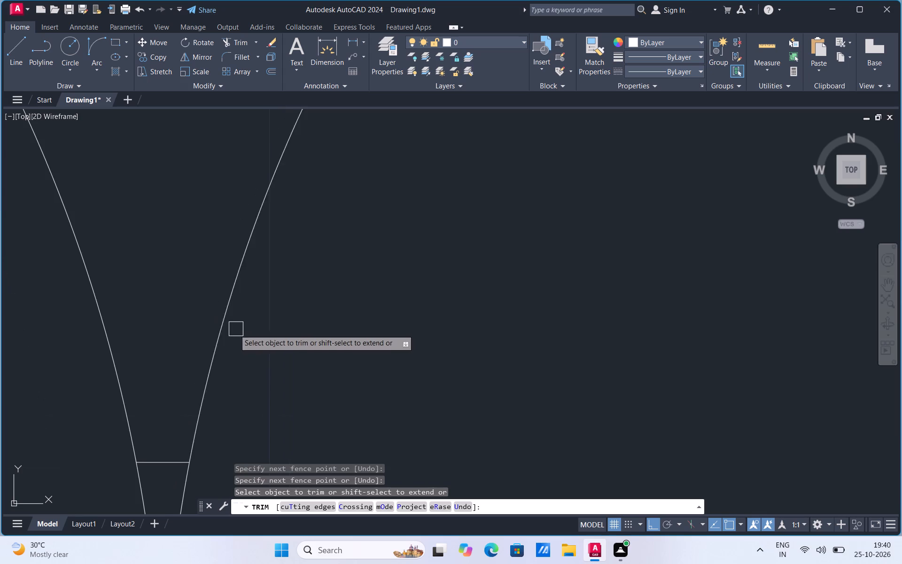
{"action": "left_click", "coordinate": [166, 460]}
{"action": "scroll", "coordinate": [439, 335], "scroll_direction": "down", "scroll_amount": 5}
{"action": "scroll", "coordinate": [250, 342], "scroll_direction": "up", "scroll_amount": 2}
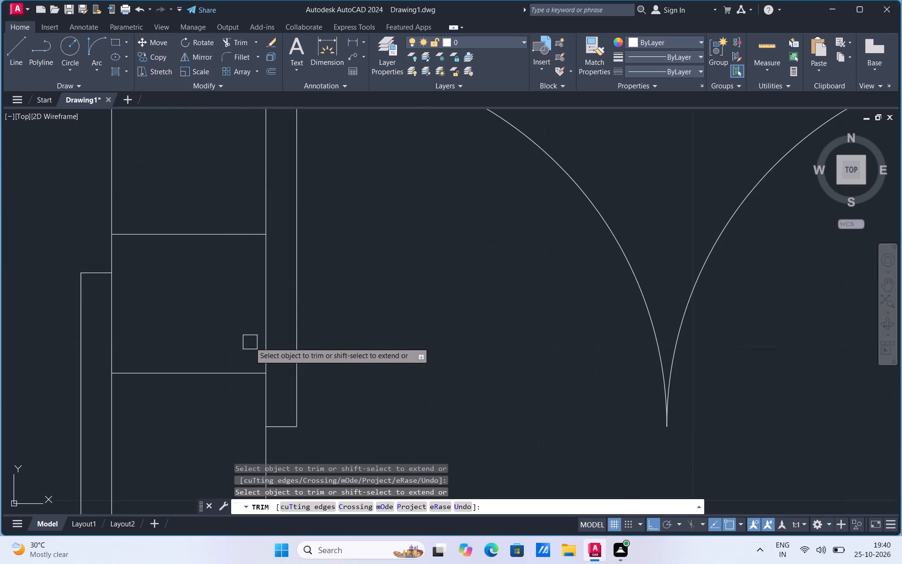
{"action": "scroll", "coordinate": [295, 338], "scroll_direction": "down", "scroll_amount": 4}
{"action": "scroll", "coordinate": [295, 338], "scroll_direction": "up", "scroll_amount": 4}
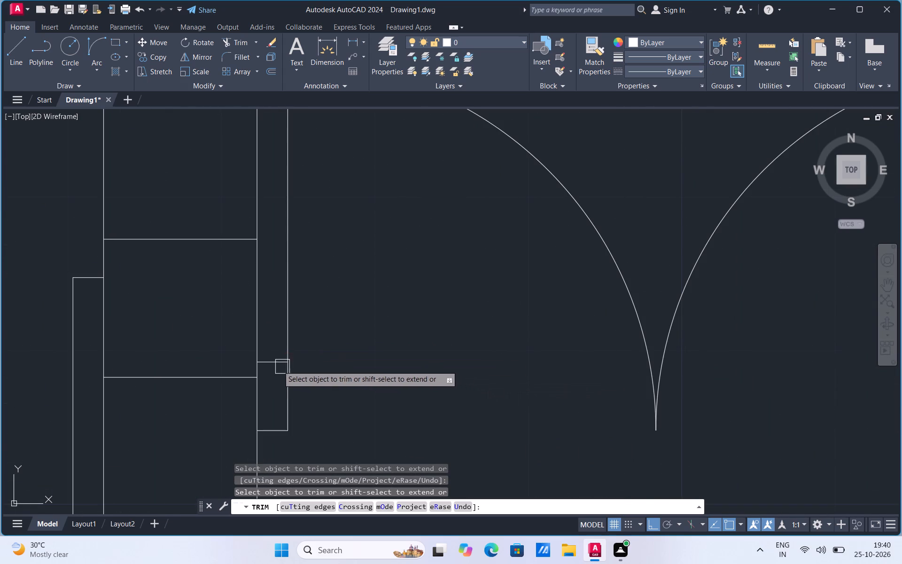
{"action": "left_click", "coordinate": [274, 365]}
{"action": "scroll", "coordinate": [402, 365], "scroll_direction": "down", "scroll_amount": 3}
{"action": "scroll", "coordinate": [583, 355], "scroll_direction": "up", "scroll_amount": 3}
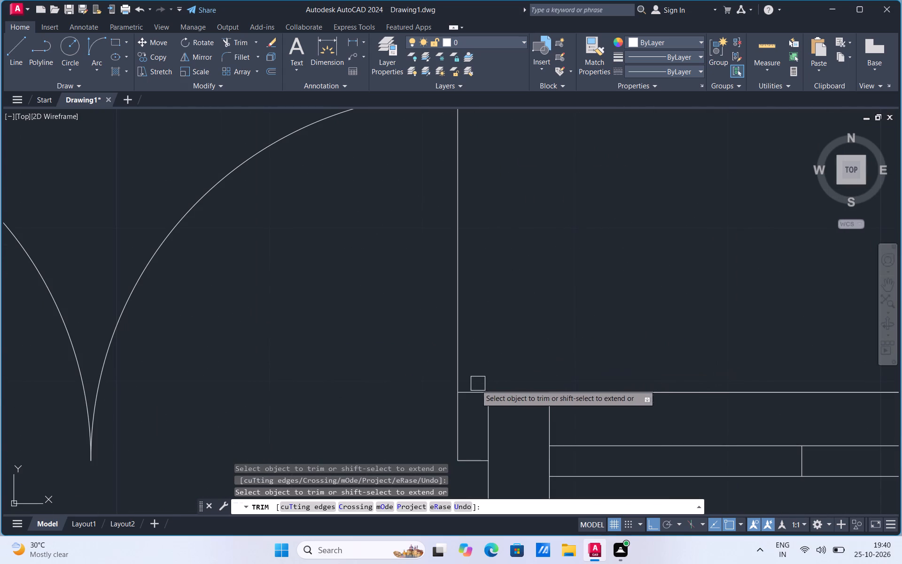
{"action": "left_click", "coordinate": [474, 386]}
{"action": "scroll", "coordinate": [605, 279], "scroll_direction": "down", "scroll_amount": 5}
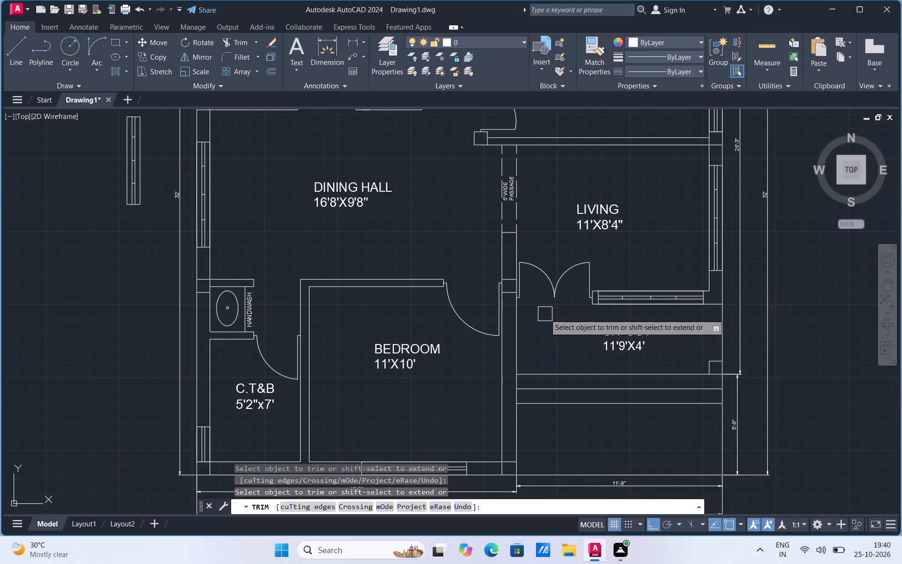
{"action": "key", "text": "Escape"}
Examine the ground floor plan's rooms, doors and windows.
{"action": "scroll", "coordinate": [544, 305], "scroll_direction": "down", "scroll_amount": 1}
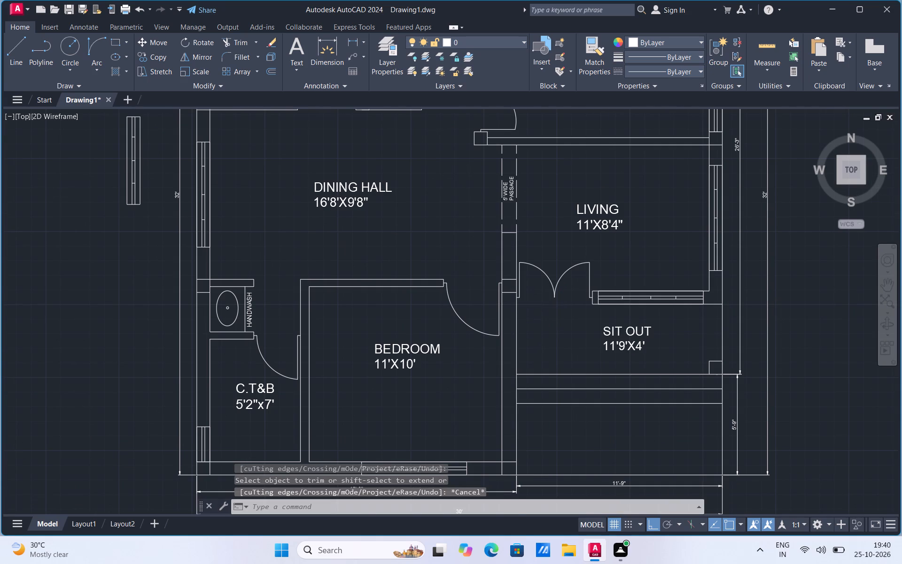
{"action": "scroll", "coordinate": [615, 351], "scroll_direction": "up", "scroll_amount": 1}
{"action": "scroll", "coordinate": [534, 327], "scroll_direction": "down", "scroll_amount": 2}
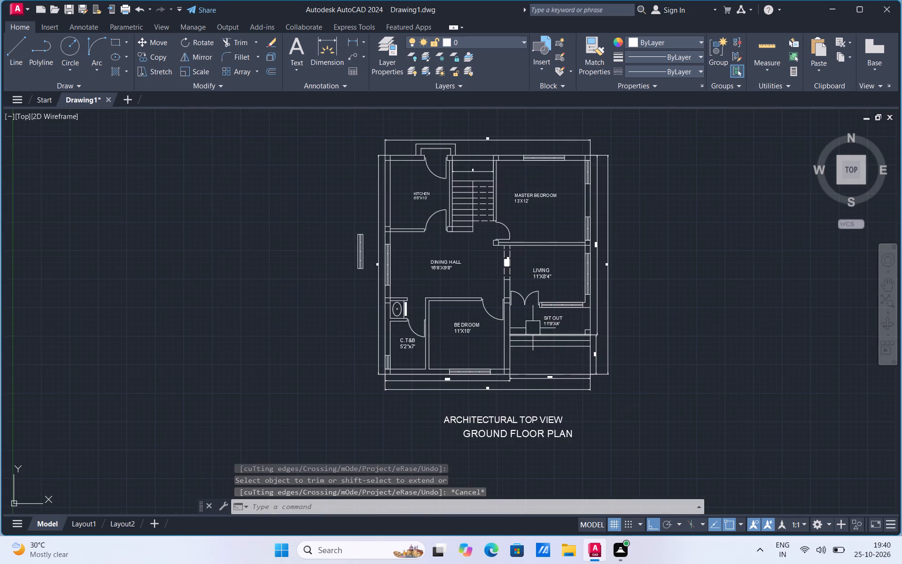
{"action": "scroll", "coordinate": [563, 361], "scroll_direction": "up", "scroll_amount": 1}
{"action": "scroll", "coordinate": [575, 438], "scroll_direction": "down", "scroll_amount": 1}
{"action": "scroll", "coordinate": [476, 247], "scroll_direction": "up", "scroll_amount": 2}
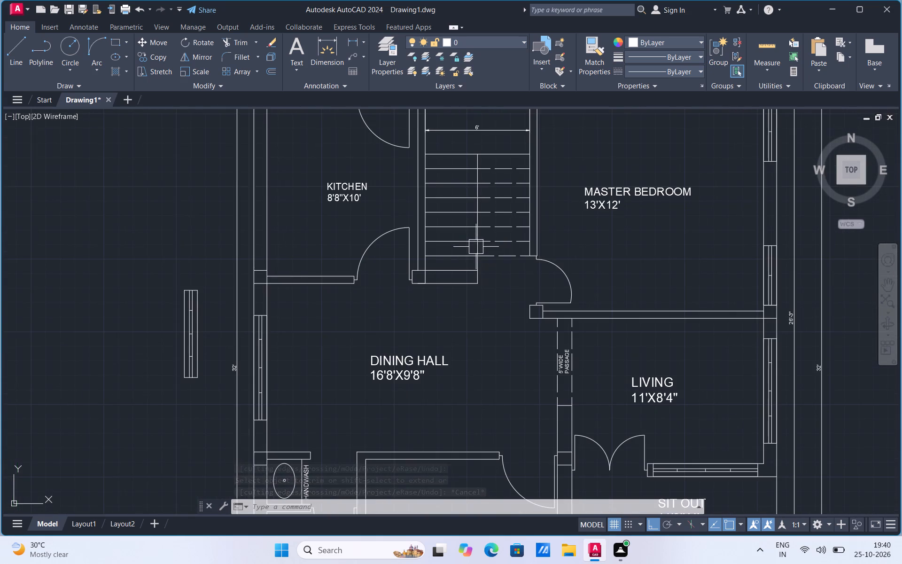
{"action": "scroll", "coordinate": [436, 336], "scroll_direction": "down", "scroll_amount": 2}
{"action": "scroll", "coordinate": [477, 328], "scroll_direction": "up", "scroll_amount": 1}
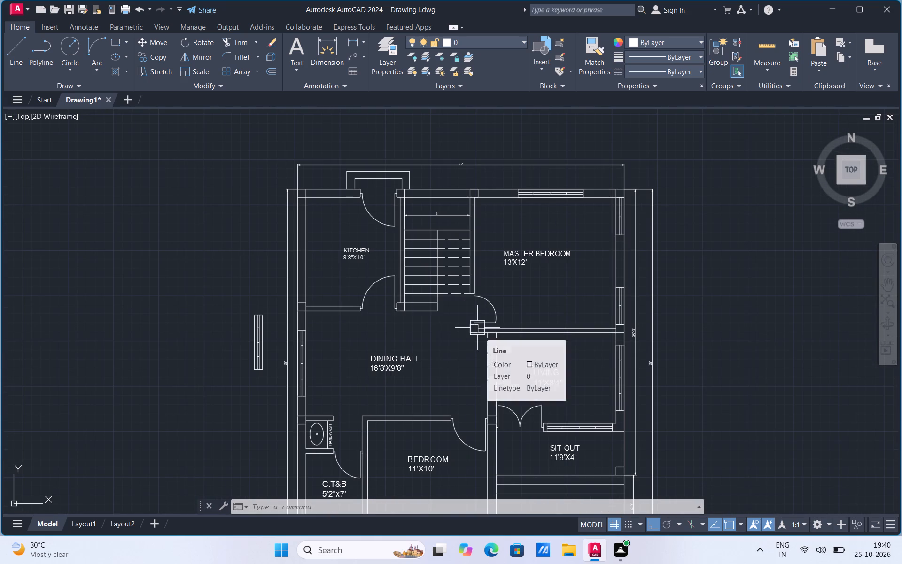
{"action": "scroll", "coordinate": [522, 330], "scroll_direction": "up", "scroll_amount": 1}
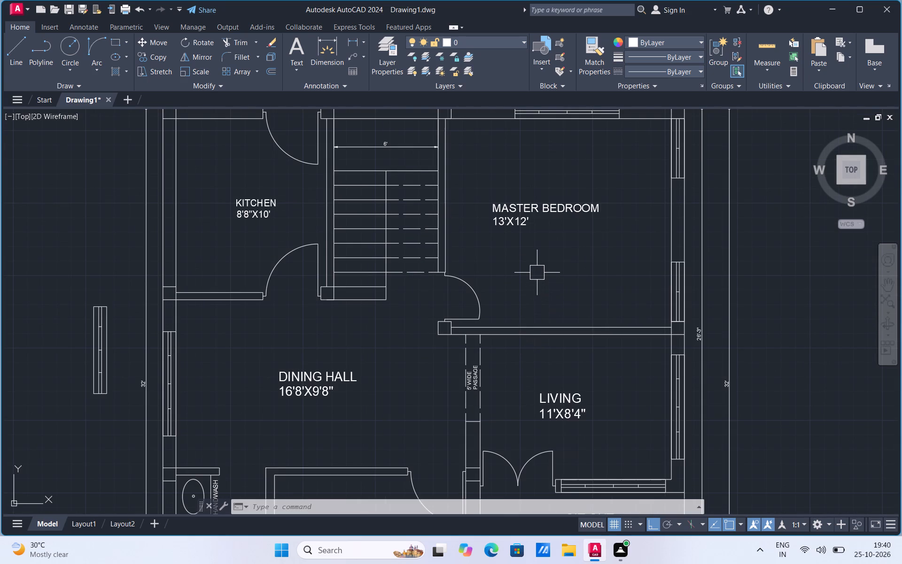
Copy the KITCHEN's west inner wall line 1'6" east to form the counter's front edge.
{"action": "scroll", "coordinate": [536, 283], "scroll_direction": "down", "scroll_amount": 1}
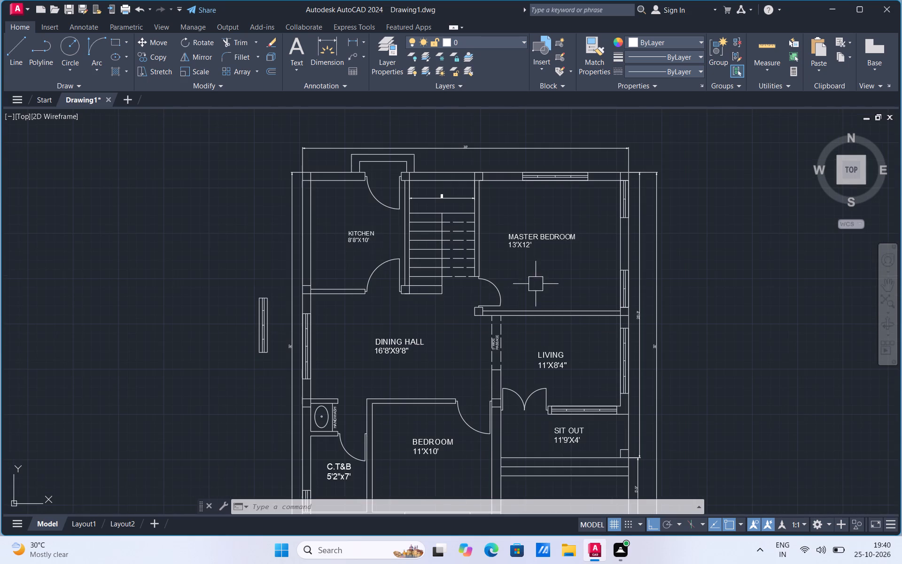
{"action": "scroll", "coordinate": [310, 210], "scroll_direction": "up", "scroll_amount": 1}
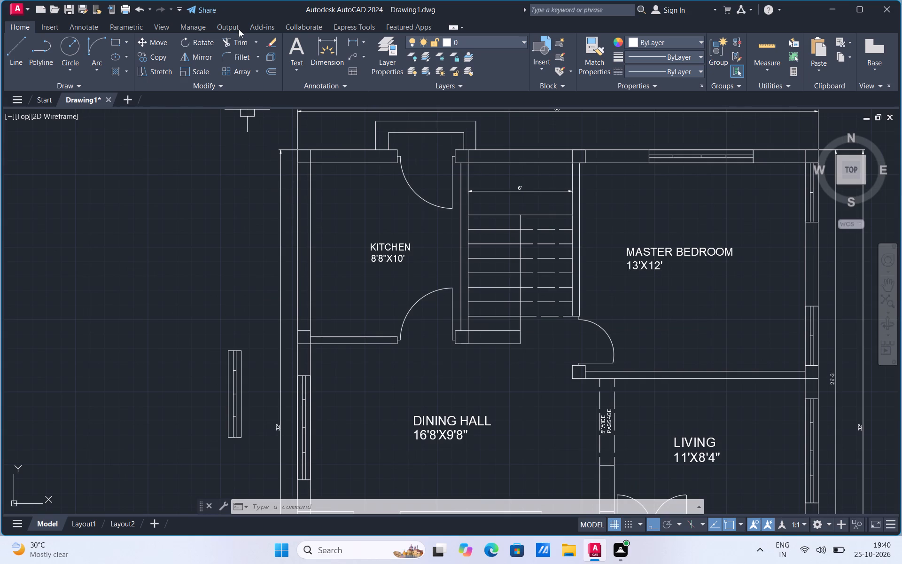
{"action": "scroll", "coordinate": [295, 149], "scroll_direction": "up", "scroll_amount": 1}
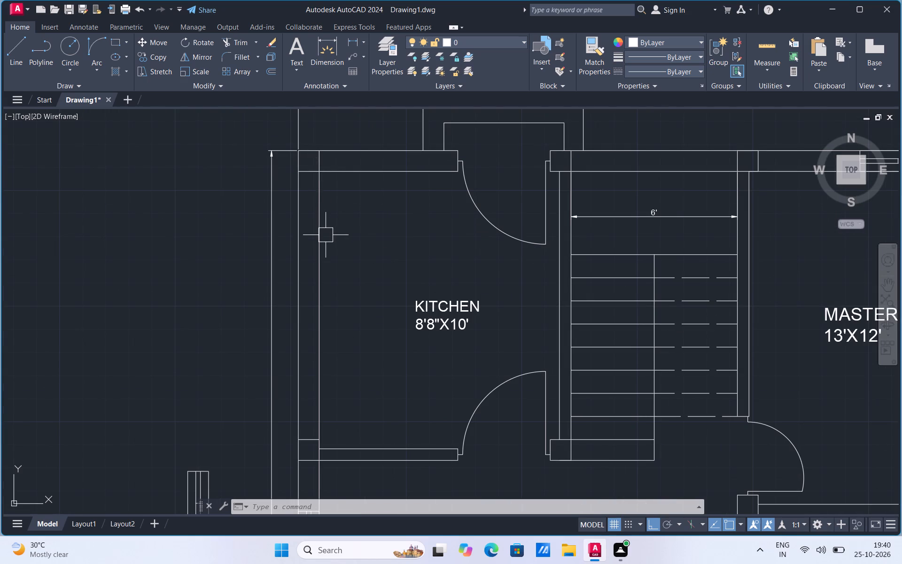
{"action": "left_click", "coordinate": [324, 239]}
{"action": "right_click", "coordinate": [323, 241]}
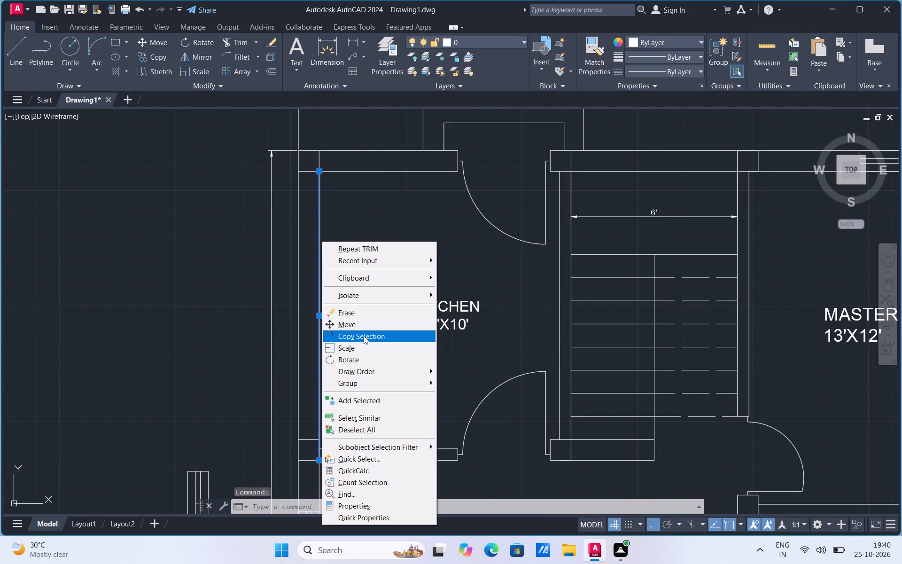
{"action": "left_click", "coordinate": [364, 336]}
{"action": "left_click", "coordinate": [319, 172]}
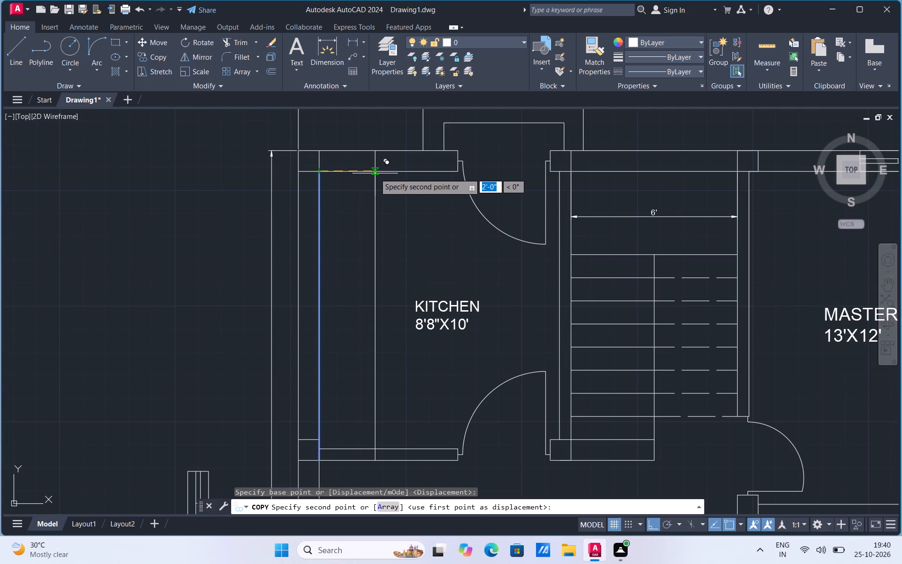
{"action": "type", "text": "1'6\""}
{"action": "key", "text": "Return"}
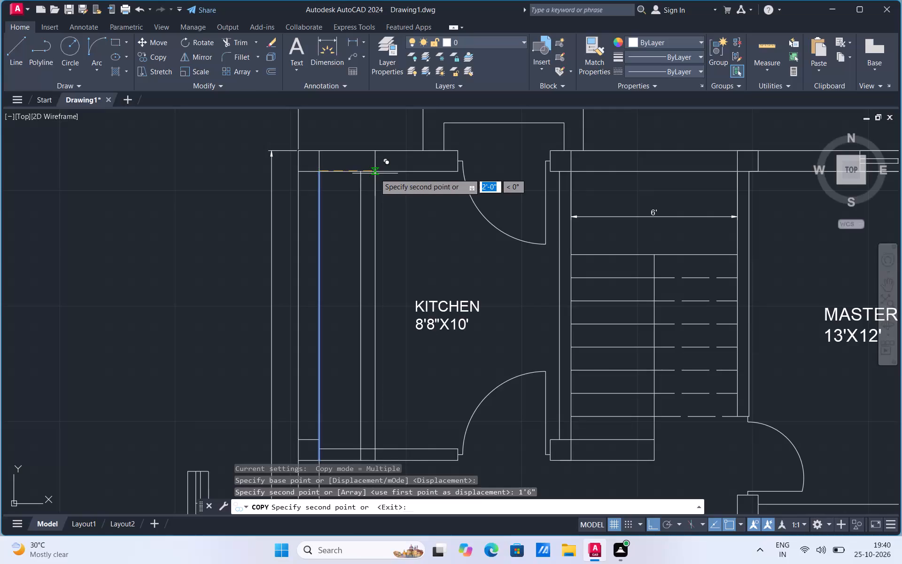
{"action": "key", "text": "Escape"}
Copy the KITCHEN's north inner wall line 1'6" south as the counter edge along that wall.
{"action": "left_click", "coordinate": [430, 176]}
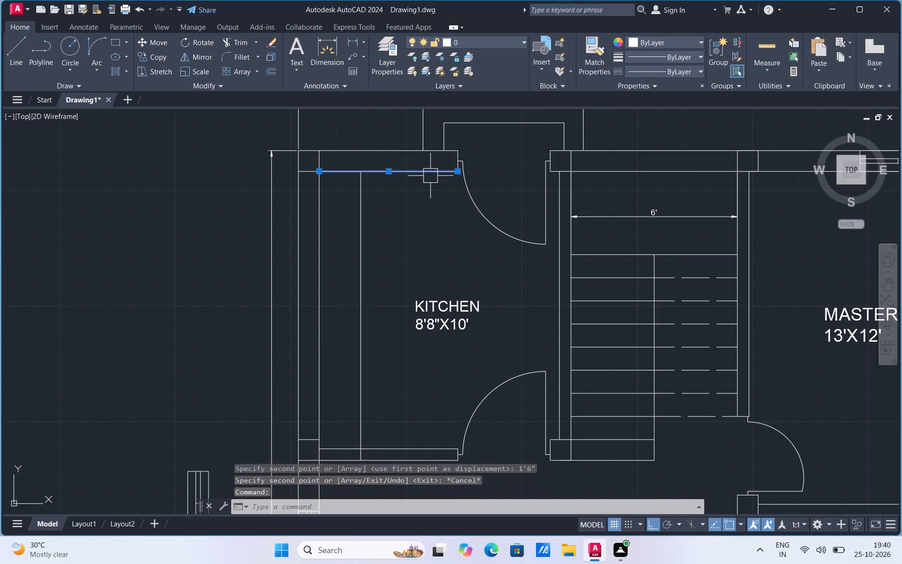
{"action": "right_click", "coordinate": [430, 176]}
{"action": "left_click", "coordinate": [456, 272]}
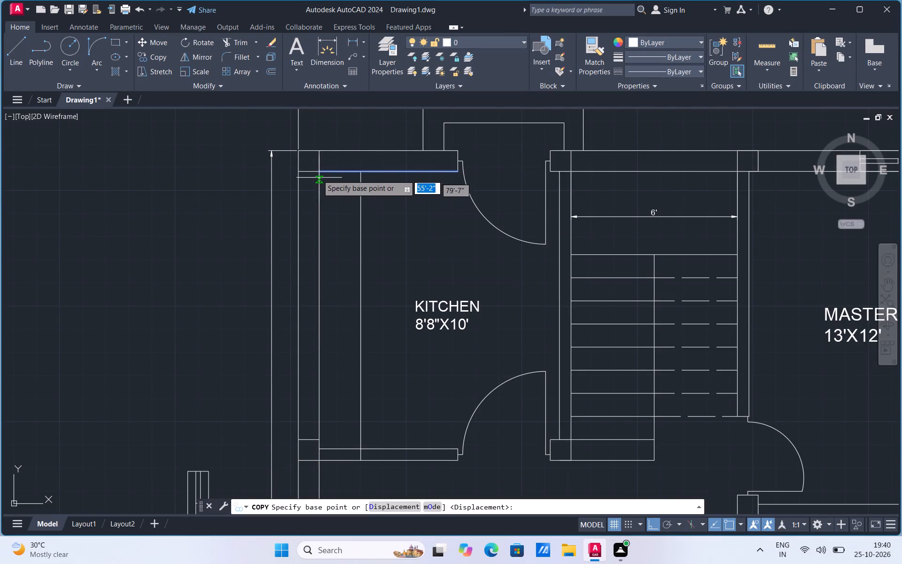
{"action": "left_click", "coordinate": [316, 172]}
{"action": "type", "text": "1'6\""}
{"action": "key", "text": "Return"}
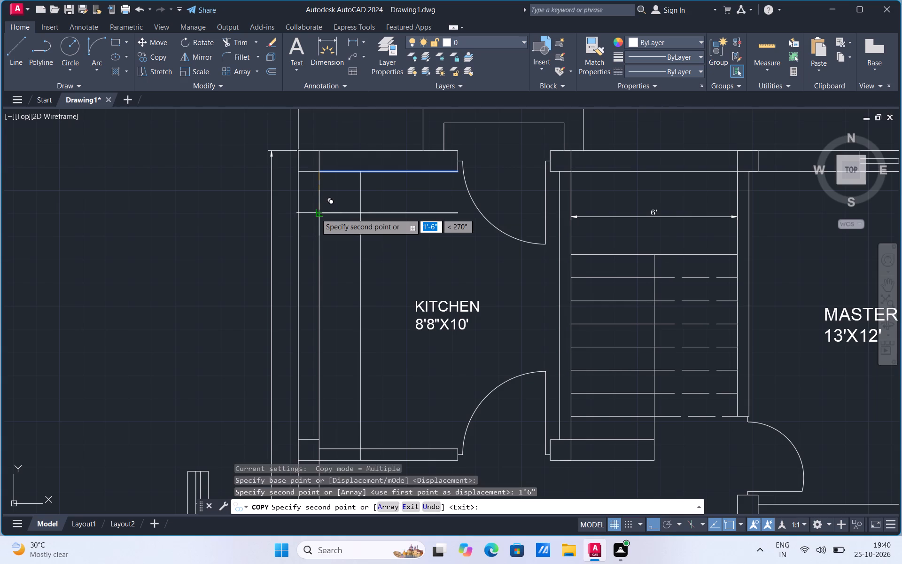
{"action": "key", "text": "Escape"}
Extend the wall end line beside the KITCHEN's north door down to the copied counter line.
{"action": "type", "text": "EX"}
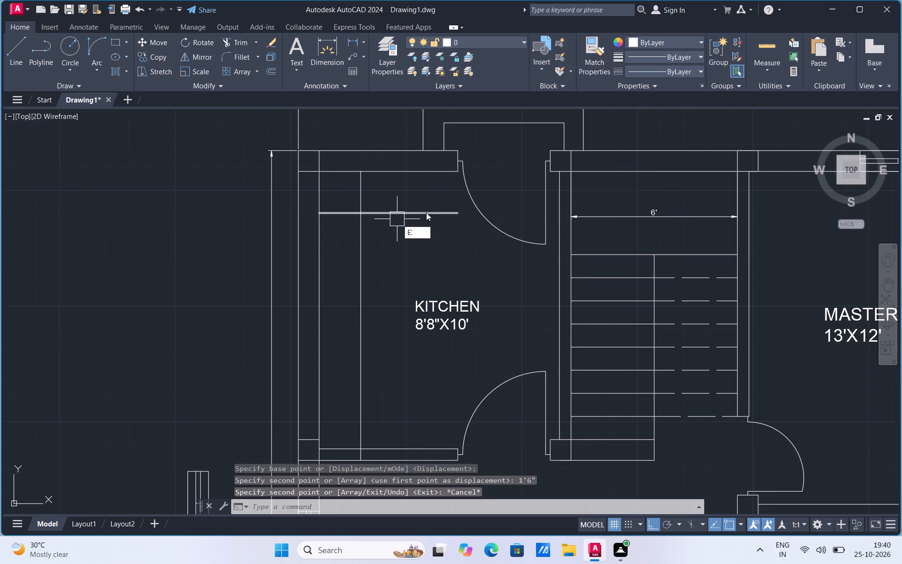
{"action": "left_click", "coordinate": [434, 244]}
{"action": "scroll", "coordinate": [450, 167], "scroll_direction": "up", "scroll_amount": 3}
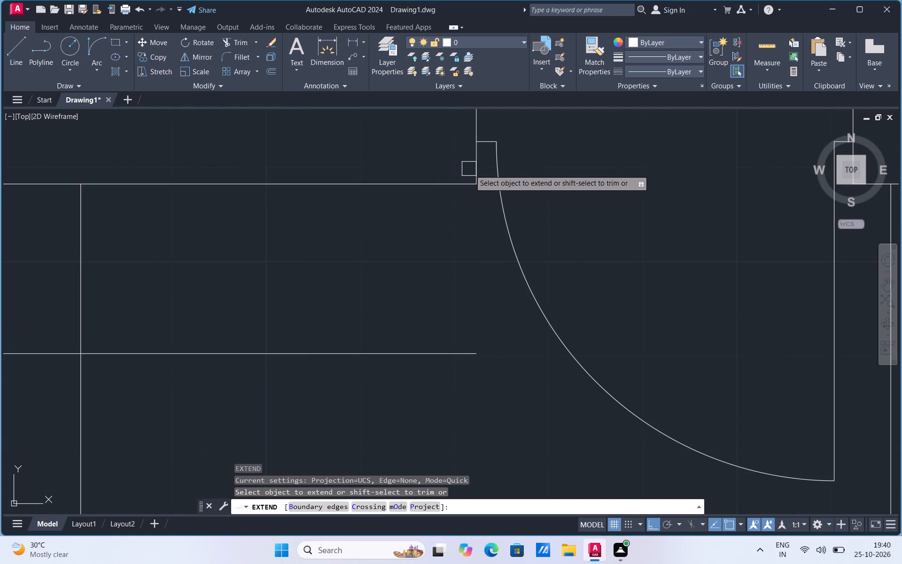
{"action": "left_click", "coordinate": [472, 172]}
{"action": "scroll", "coordinate": [468, 255], "scroll_direction": "down", "scroll_amount": 3}
Trim the counter lines past their northwest corner and the piece running through the KITCHEN's south wall.
{"action": "left_click", "coordinate": [240, 46]}
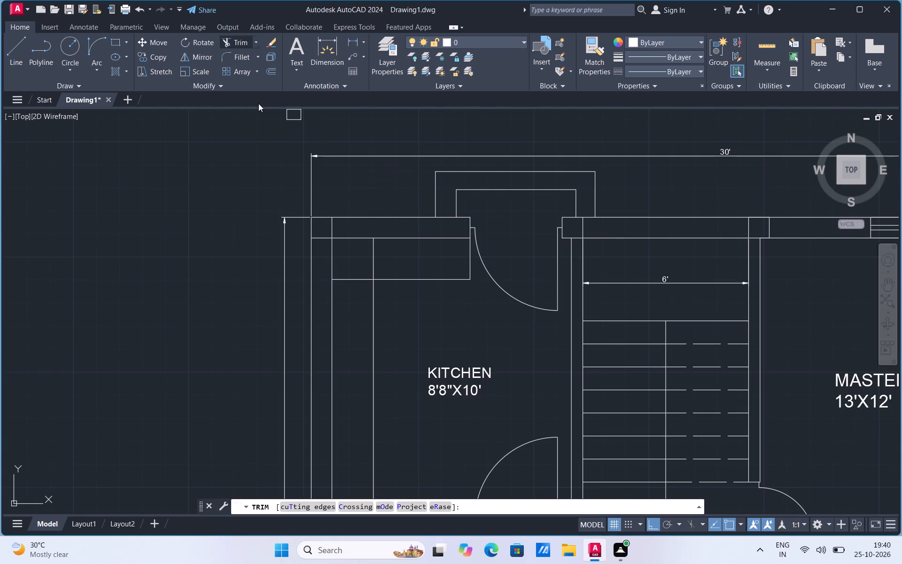
{"action": "left_click", "coordinate": [371, 254]}
{"action": "left_click", "coordinate": [345, 278]}
{"action": "scroll", "coordinate": [382, 162], "scroll_direction": "down", "scroll_amount": 2}
{"action": "scroll", "coordinate": [381, 249], "scroll_direction": "up", "scroll_amount": 2}
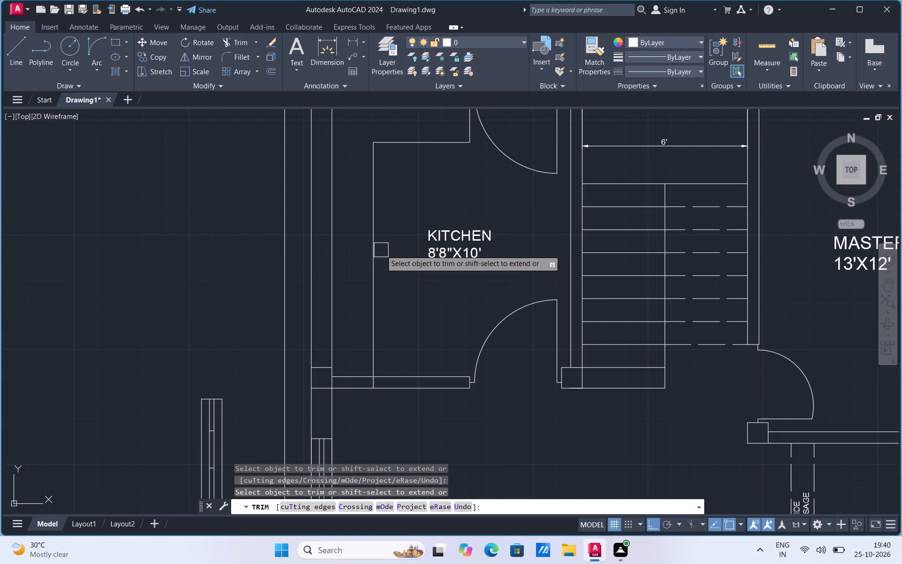
{"action": "scroll", "coordinate": [391, 333], "scroll_direction": "up", "scroll_amount": 2}
{"action": "scroll", "coordinate": [381, 347], "scroll_direction": "down", "scroll_amount": 2}
{"action": "scroll", "coordinate": [369, 382], "scroll_direction": "up", "scroll_amount": 3}
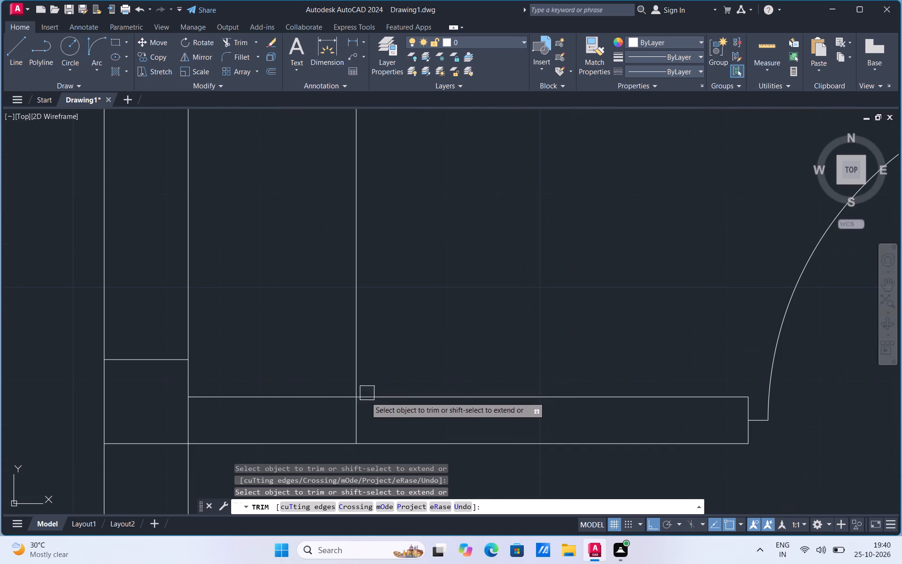
{"action": "left_click", "coordinate": [356, 417]}
{"action": "scroll", "coordinate": [395, 402], "scroll_direction": "down", "scroll_amount": 3}
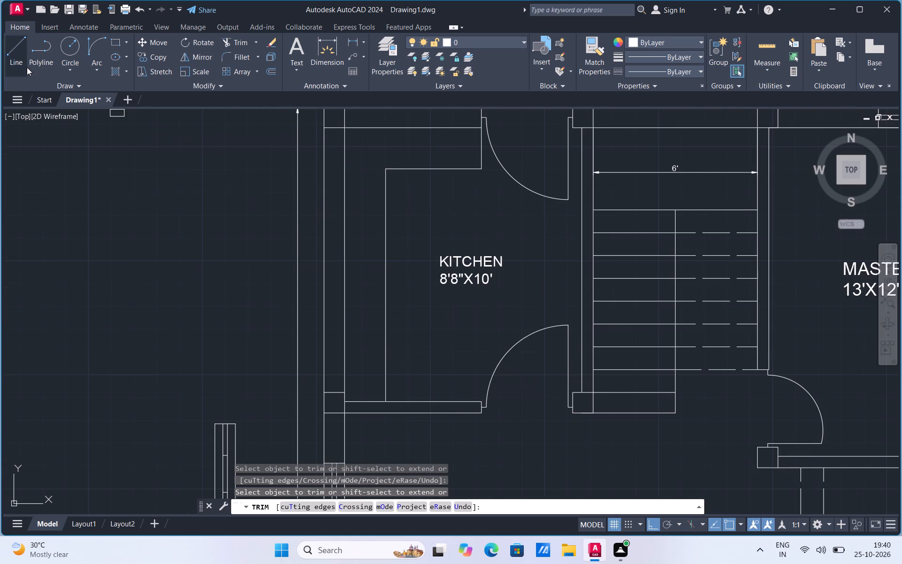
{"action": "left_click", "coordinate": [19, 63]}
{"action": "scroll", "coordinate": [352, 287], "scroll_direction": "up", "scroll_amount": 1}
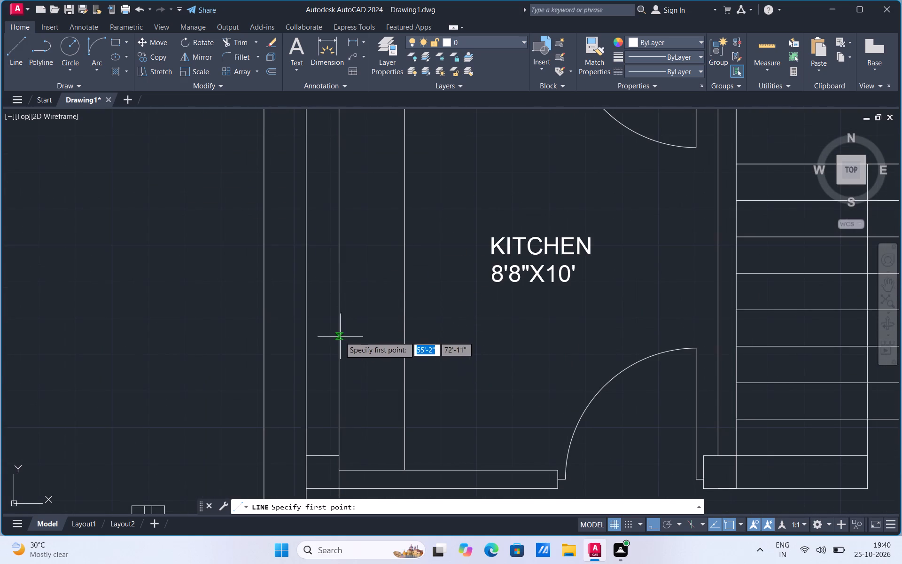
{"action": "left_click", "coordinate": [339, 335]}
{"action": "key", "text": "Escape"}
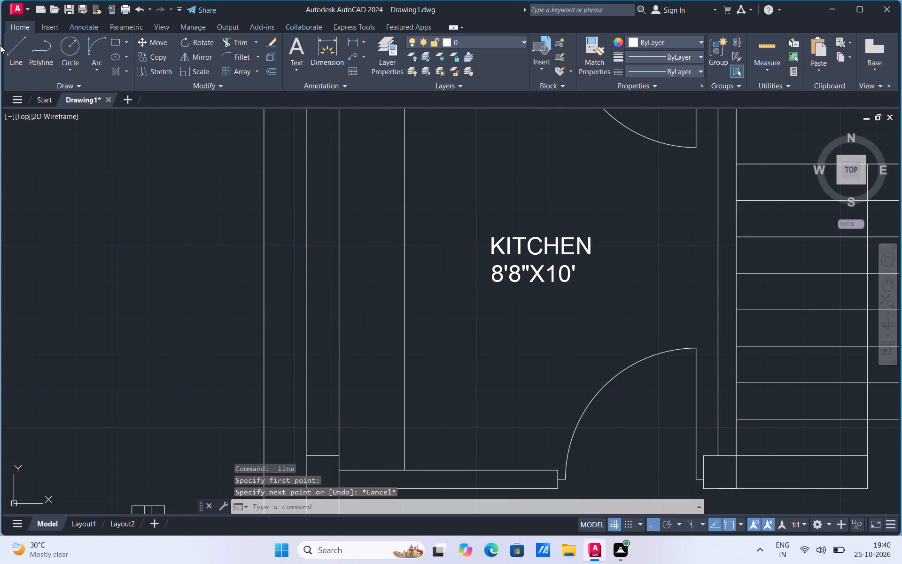
Draw a line from the KITCHEN's southwest inner corner 5' north, continuing east to the counter's front edge.
{"action": "left_click", "coordinate": [19, 63]}
{"action": "left_click", "coordinate": [340, 470]}
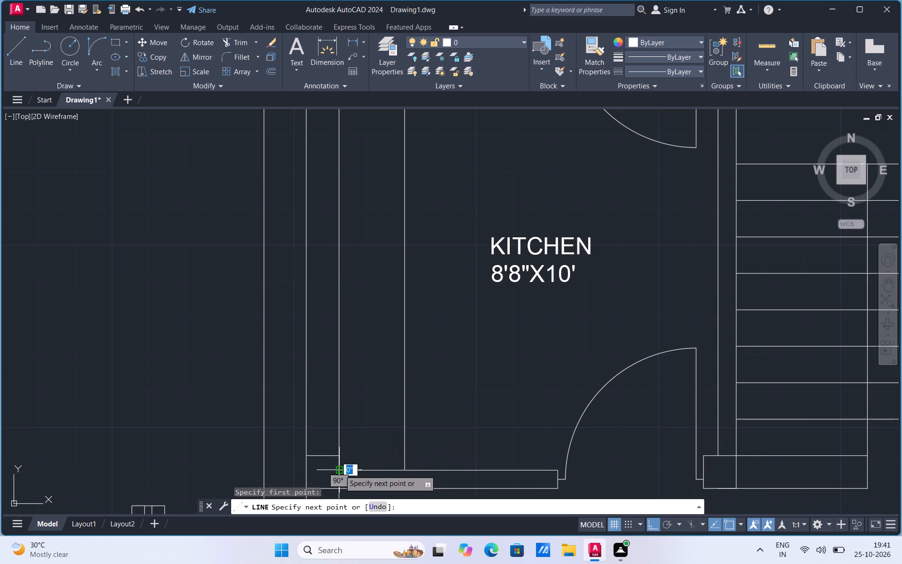
{"action": "type", "text": "5'"}
{"action": "key", "text": "Return"}
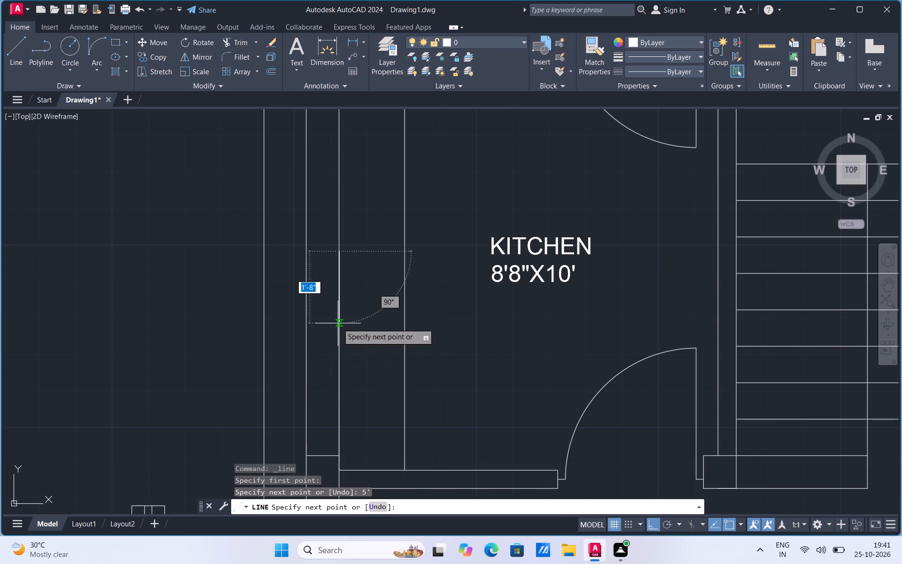
{"action": "left_click", "coordinate": [402, 253]}
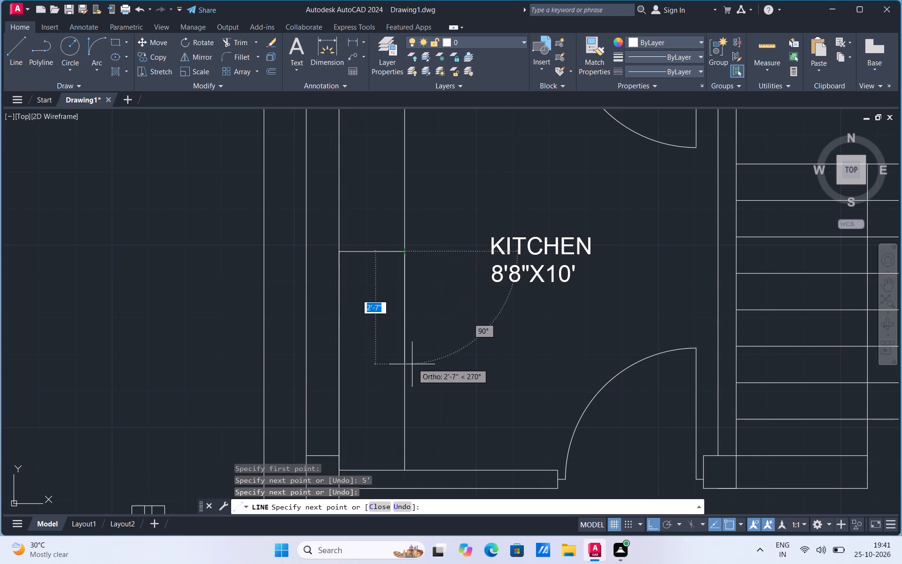
{"action": "scroll", "coordinate": [411, 367], "scroll_direction": "down", "scroll_amount": 2}
{"action": "scroll", "coordinate": [401, 339], "scroll_direction": "up", "scroll_amount": 2}
{"action": "key", "text": "Escape"}
Move the short cross line between the west wall and the counter edge 1'6" south.
{"action": "left_click", "coordinate": [378, 298]}
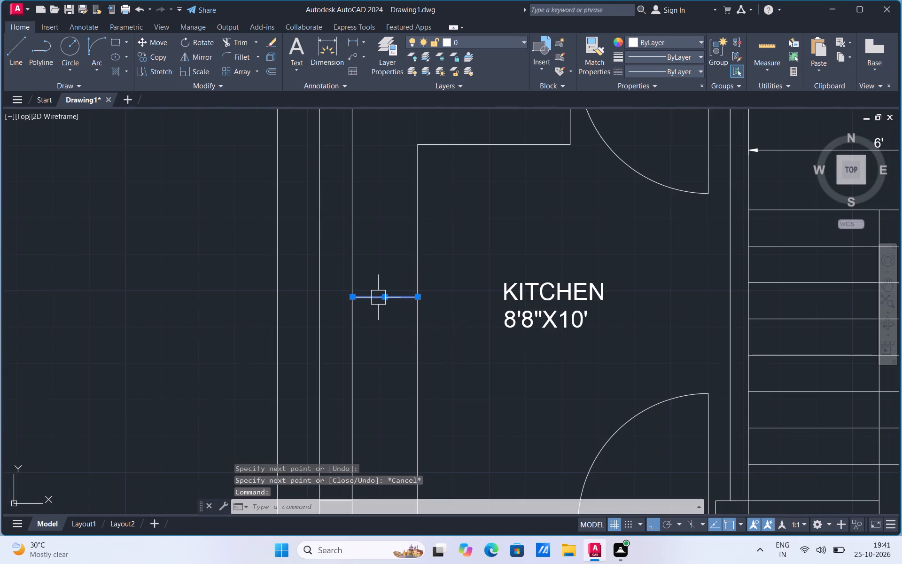
{"action": "right_click", "coordinate": [378, 298]}
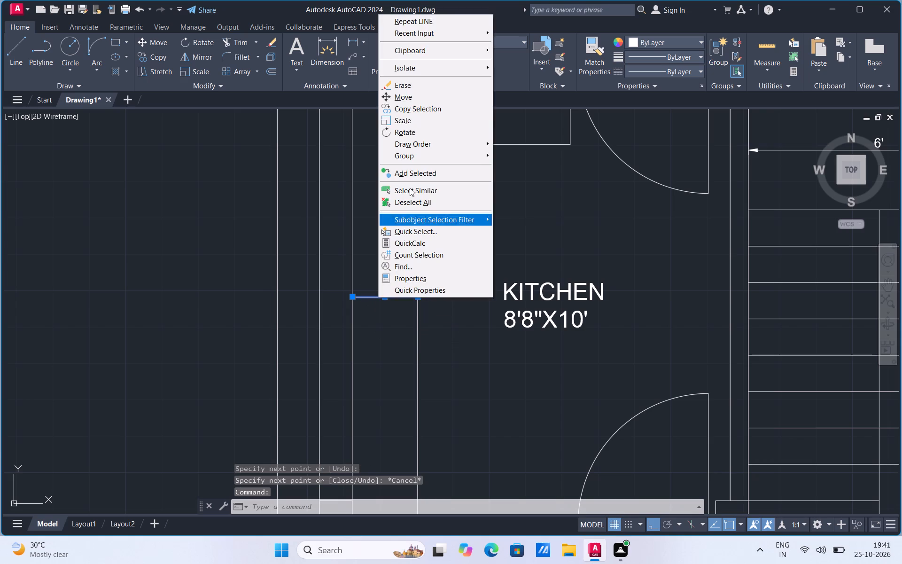
{"action": "left_click", "coordinate": [416, 99]}
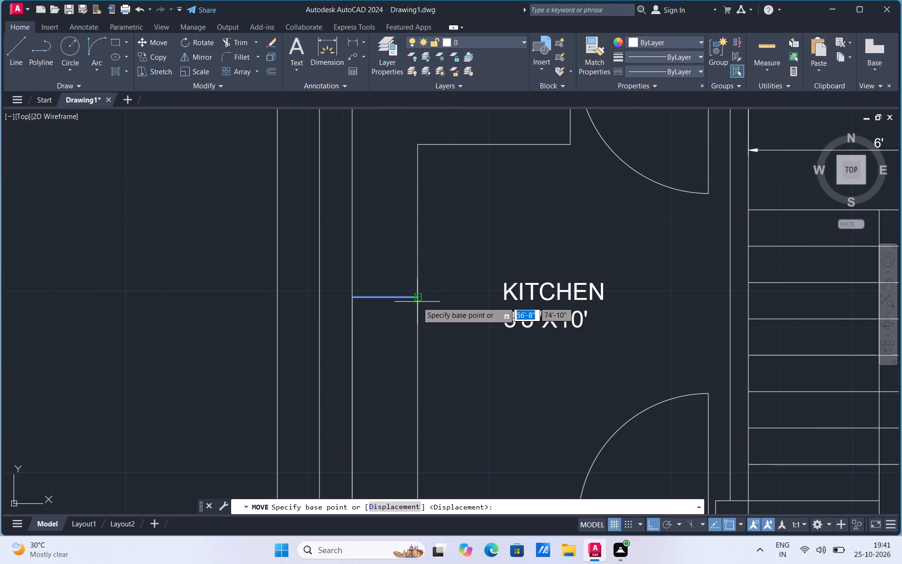
{"action": "left_click", "coordinate": [417, 295]}
{"action": "type", "text": "1'6\""}
{"action": "key", "text": "Return"}
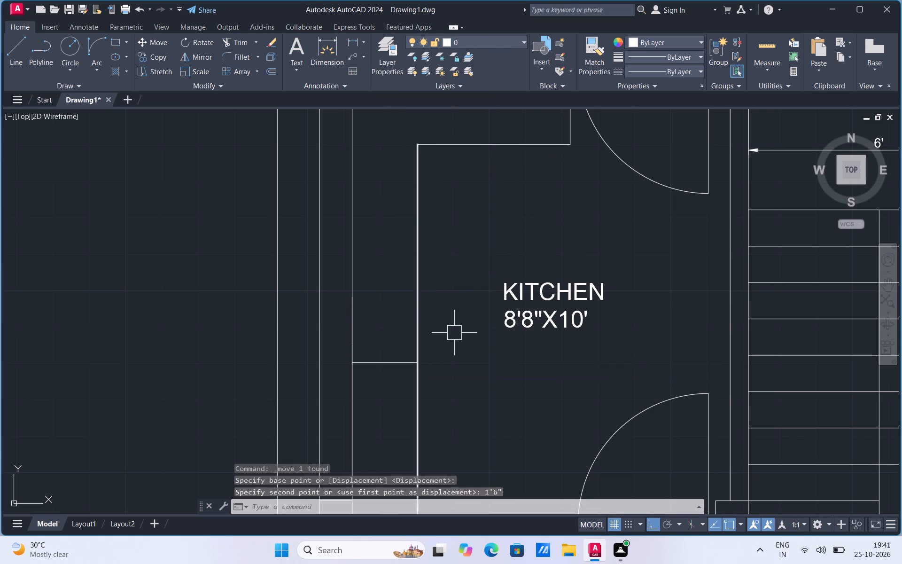
Trim the counter's front edge south of the short cross line so the counter ends there.
{"action": "scroll", "coordinate": [455, 325], "scroll_direction": "down", "scroll_amount": 1}
{"action": "left_click", "coordinate": [228, 40]}
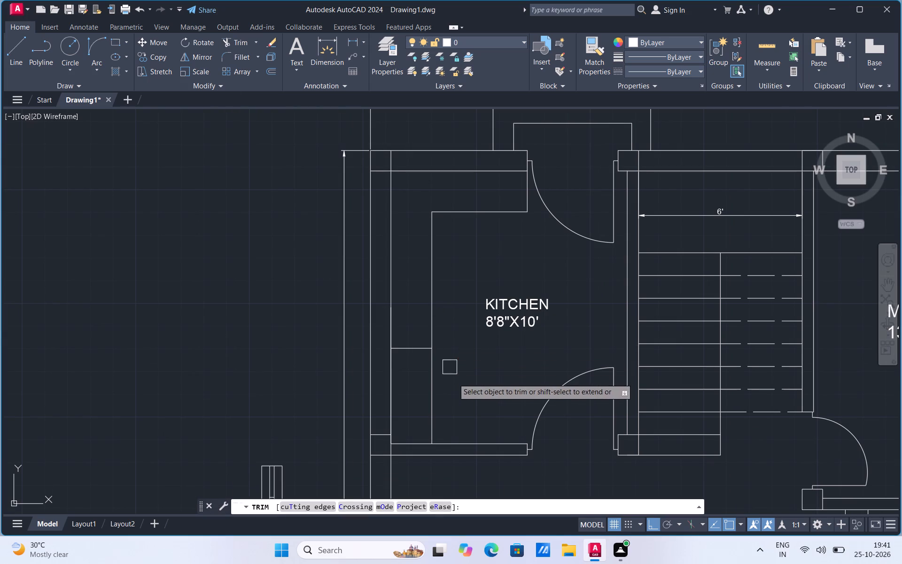
{"action": "left_click", "coordinate": [435, 380]}
{"action": "scroll", "coordinate": [420, 300], "scroll_direction": "down", "scroll_amount": 2}
{"action": "scroll", "coordinate": [442, 309], "scroll_direction": "up", "scroll_amount": 2}
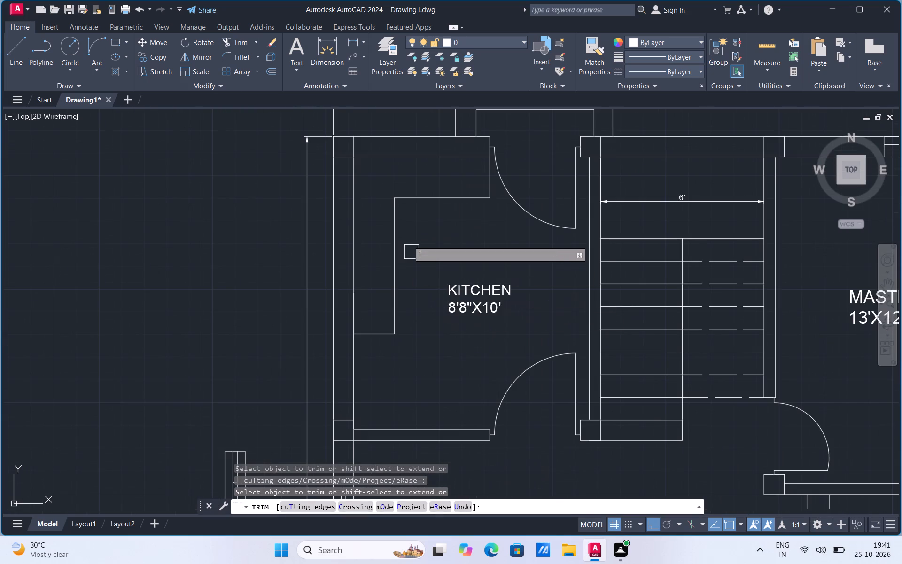
{"action": "scroll", "coordinate": [408, 240], "scroll_direction": "up", "scroll_amount": 1}
{"action": "key", "text": "Escape"}
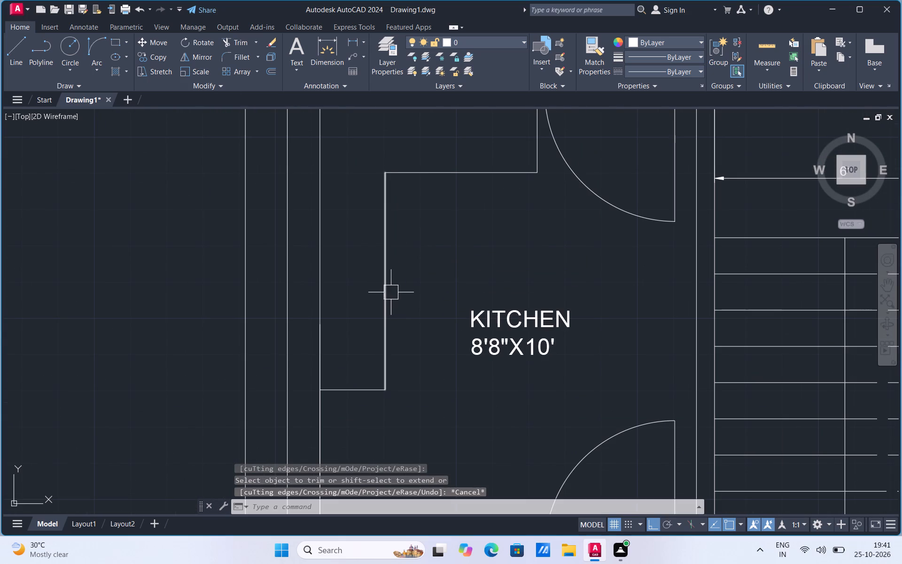
Move the spare vertical window symbol from outside the plan into the KITCHEN's west wall beside the counter.
{"action": "scroll", "coordinate": [398, 251], "scroll_direction": "down", "scroll_amount": 2}
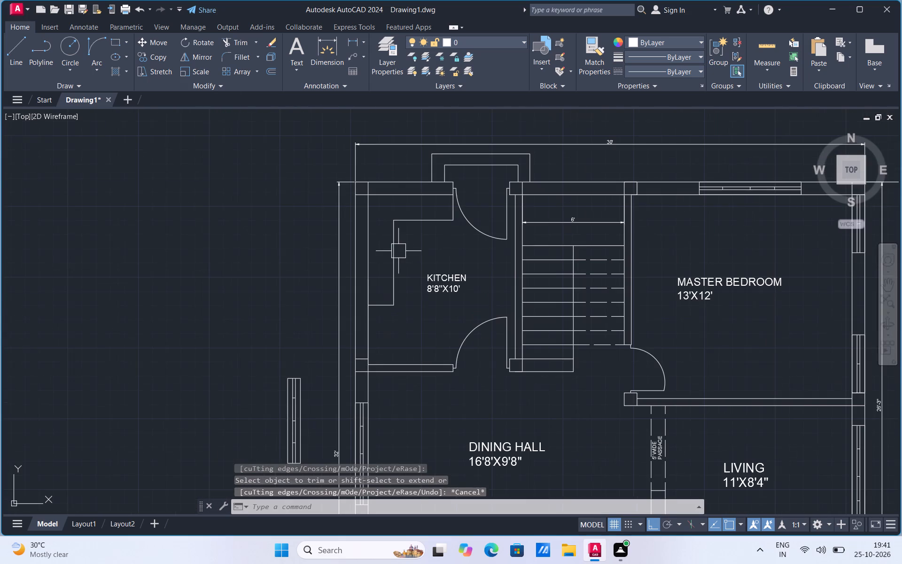
{"action": "scroll", "coordinate": [458, 263], "scroll_direction": "down", "scroll_amount": 2}
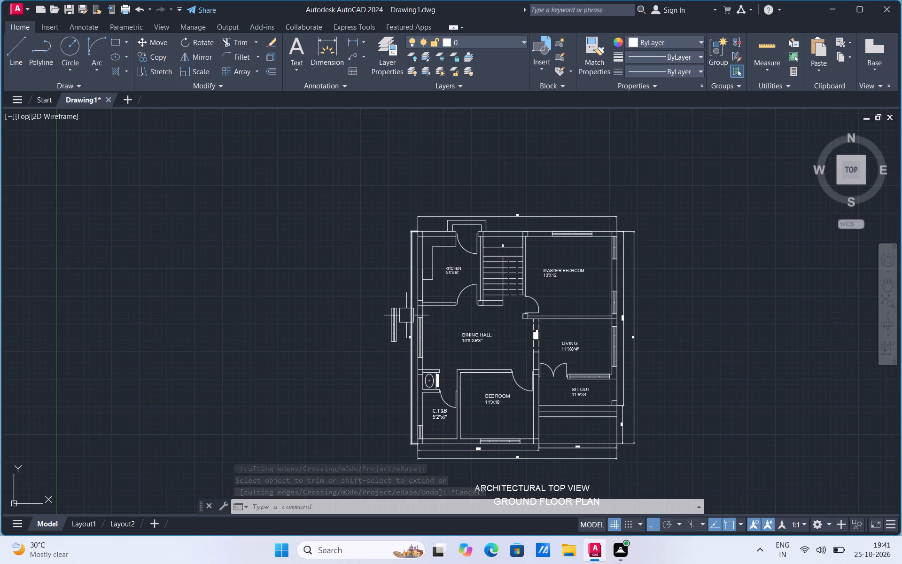
{"action": "scroll", "coordinate": [404, 318], "scroll_direction": "up", "scroll_amount": 3}
{"action": "left_click", "coordinate": [365, 344]}
{"action": "right_click", "coordinate": [365, 344]}
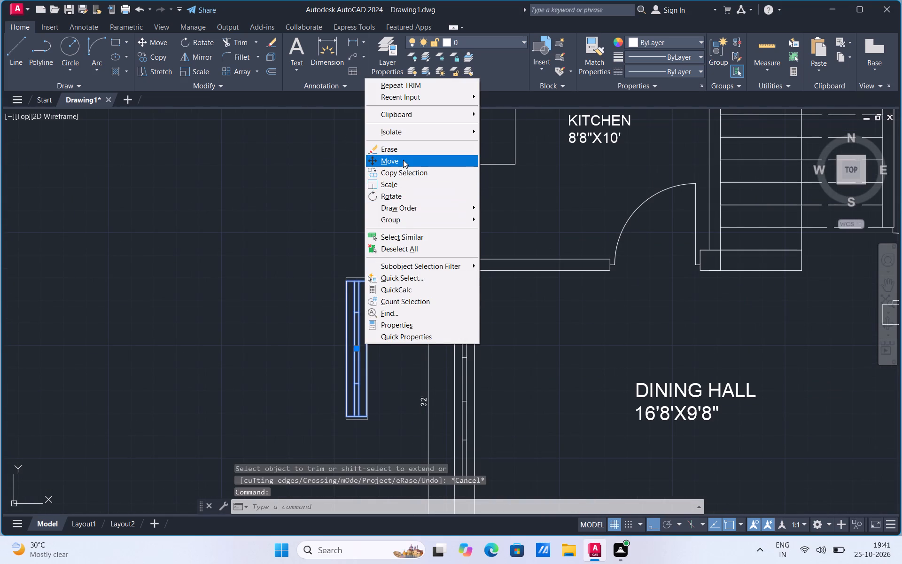
{"action": "left_click", "coordinate": [403, 160]}
{"action": "left_click", "coordinate": [370, 350]}
{"action": "scroll", "coordinate": [370, 358], "scroll_direction": "down", "scroll_amount": 2}
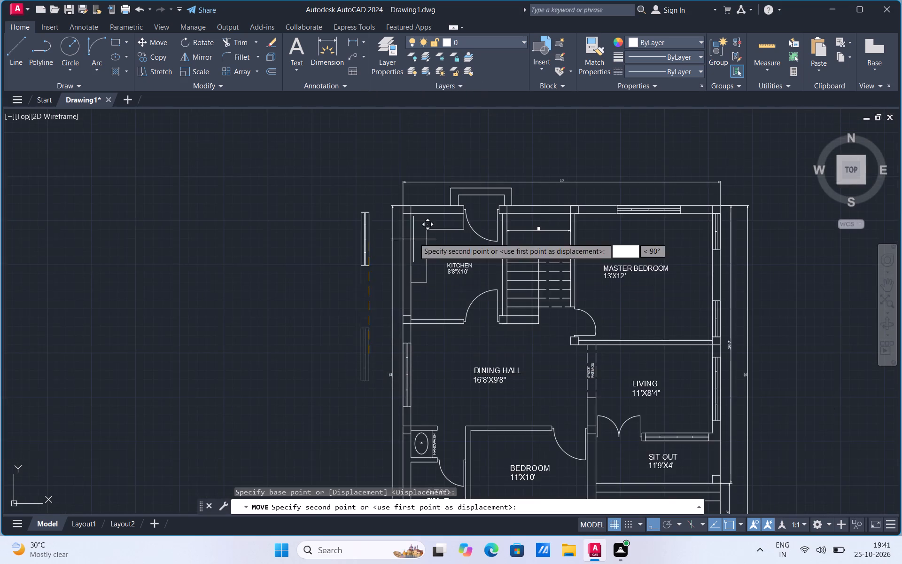
{"action": "scroll", "coordinate": [414, 238], "scroll_direction": "up", "scroll_amount": 2}
{"action": "left_click", "coordinate": [402, 314]}
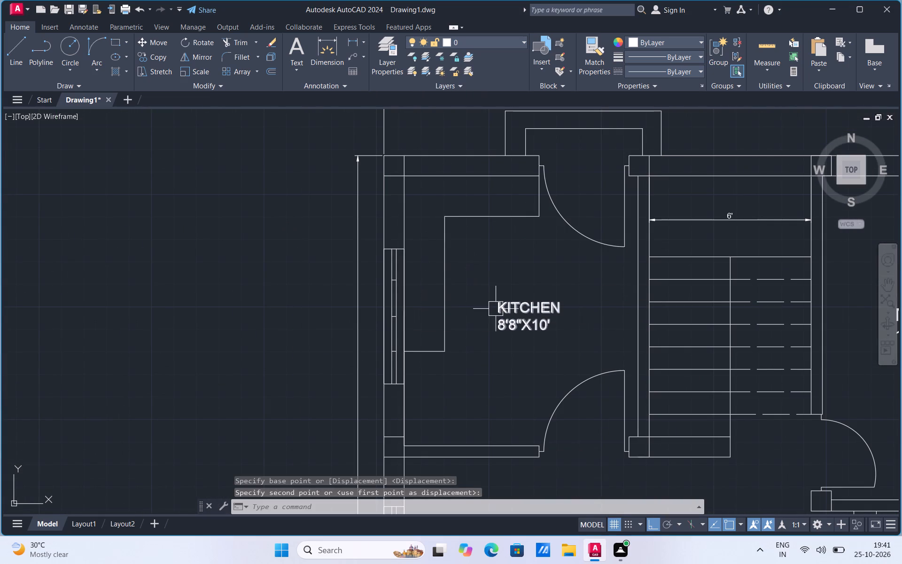
Move the DINING HALL 16'8'X9'8" label straight east, next to the 5' WIDE PASSAGE opening.
{"action": "scroll", "coordinate": [454, 229], "scroll_direction": "down", "scroll_amount": 3}
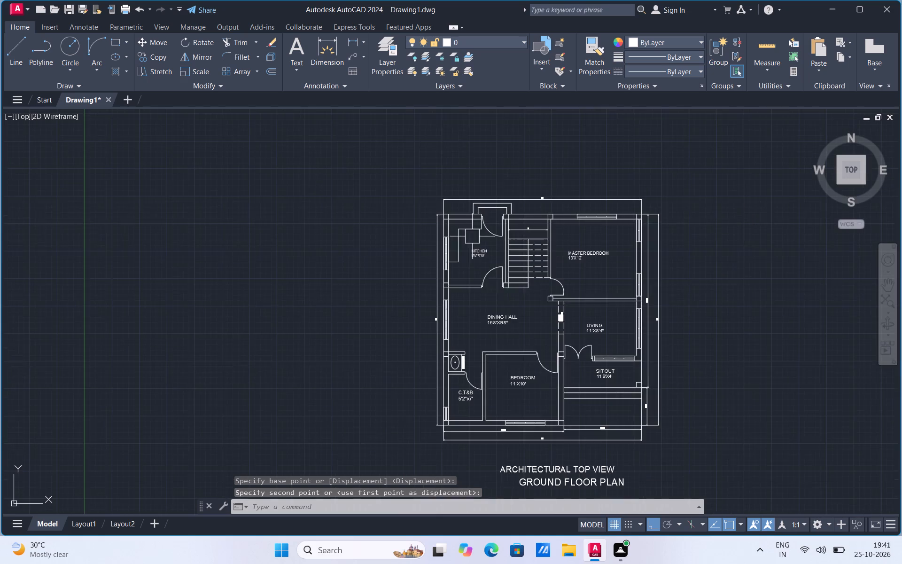
{"action": "scroll", "coordinate": [554, 382], "scroll_direction": "up", "scroll_amount": 2}
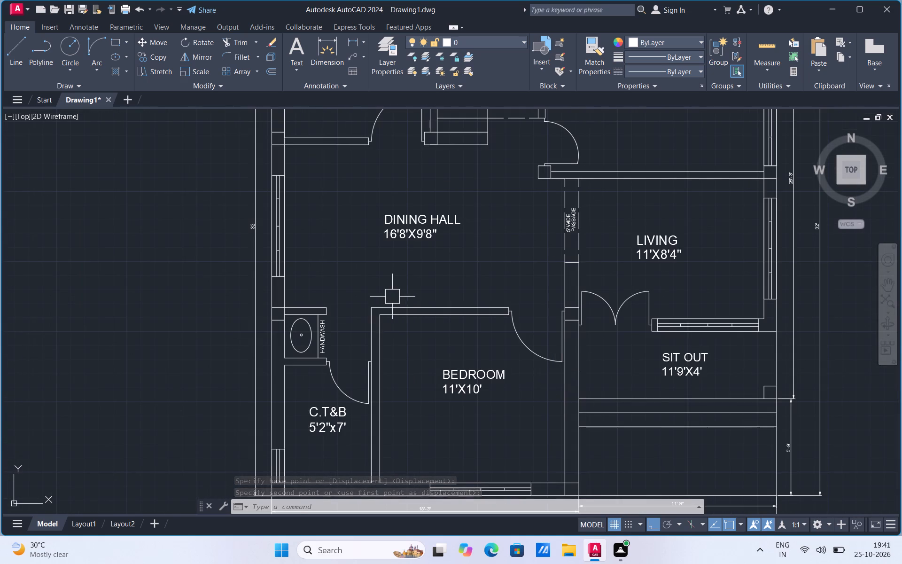
{"action": "scroll", "coordinate": [394, 292], "scroll_direction": "up", "scroll_amount": 1}
{"action": "scroll", "coordinate": [454, 364], "scroll_direction": "down", "scroll_amount": 2}
{"action": "scroll", "coordinate": [424, 271], "scroll_direction": "up", "scroll_amount": 2}
{"action": "left_click", "coordinate": [439, 327]}
{"action": "right_click", "coordinate": [440, 327]}
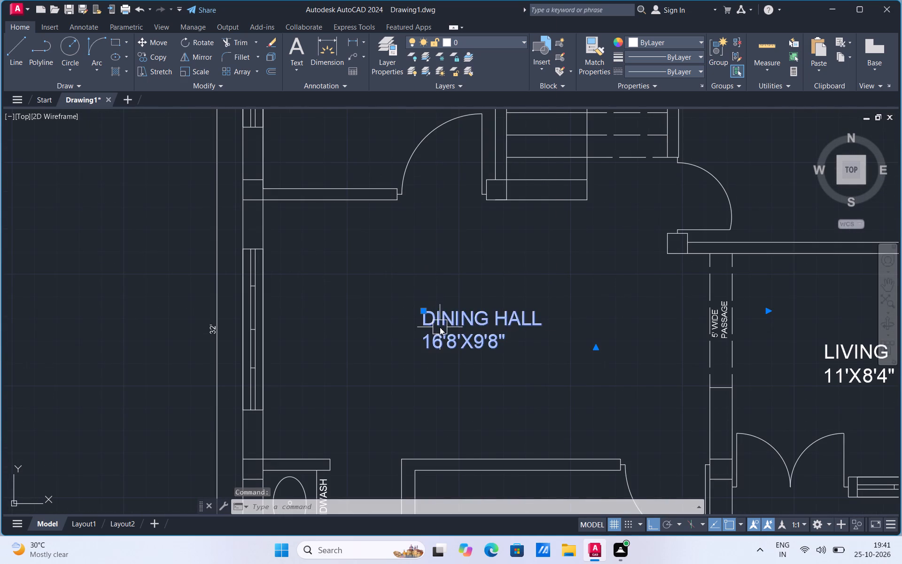
{"action": "left_click", "coordinate": [467, 129]}
{"action": "left_click", "coordinate": [484, 321]}
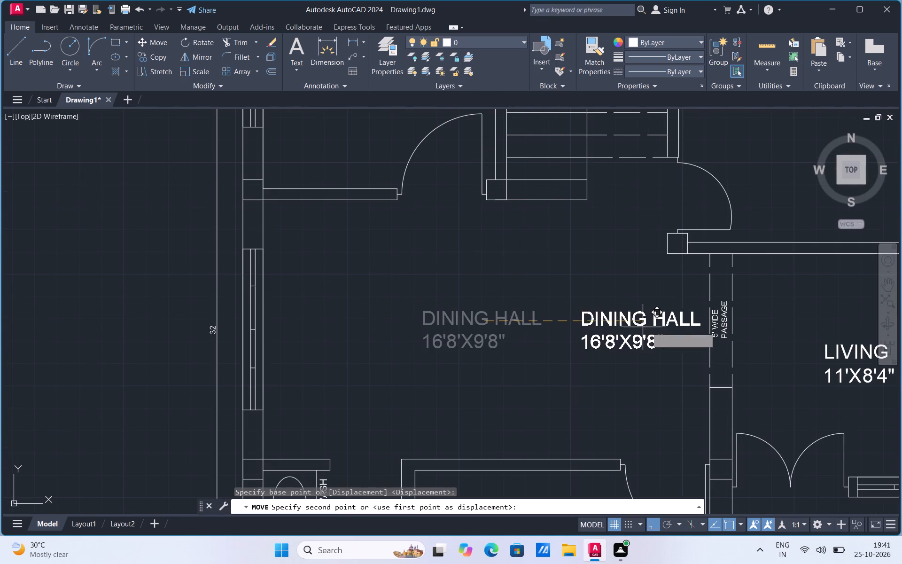
{"action": "left_click", "coordinate": [652, 329]}
Draw a horizontal rectangle about 5' long and 2'-9" deep in the middle of the dining hall, west of its label.
{"action": "scroll", "coordinate": [641, 296], "scroll_direction": "up", "scroll_amount": 1}
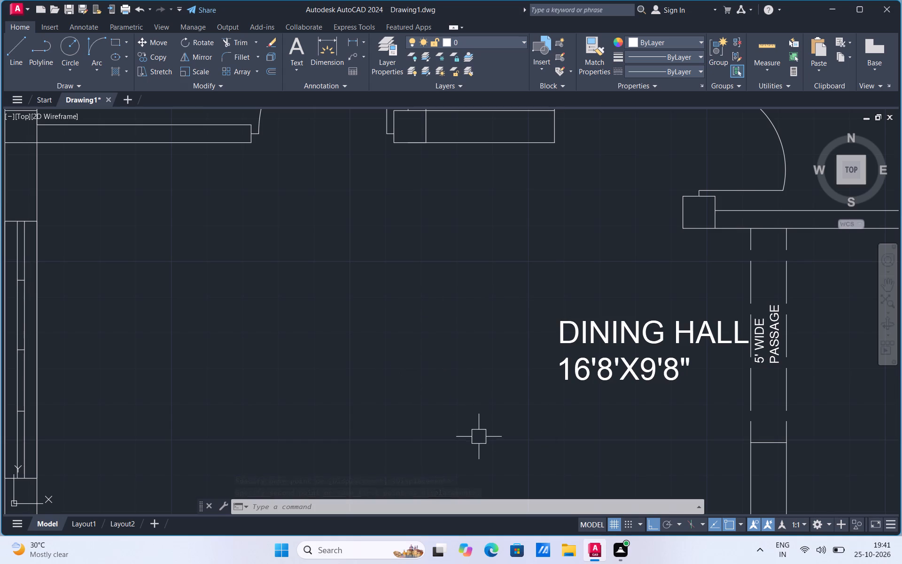
{"action": "left_click", "coordinate": [124, 42]}
{"action": "left_click", "coordinate": [123, 66]}
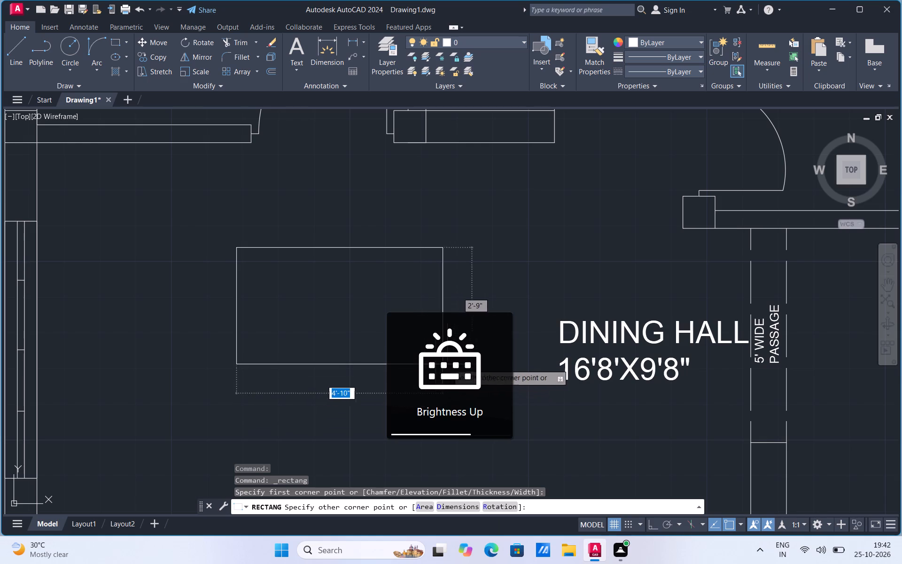
{"action": "left_click", "coordinate": [464, 363]}
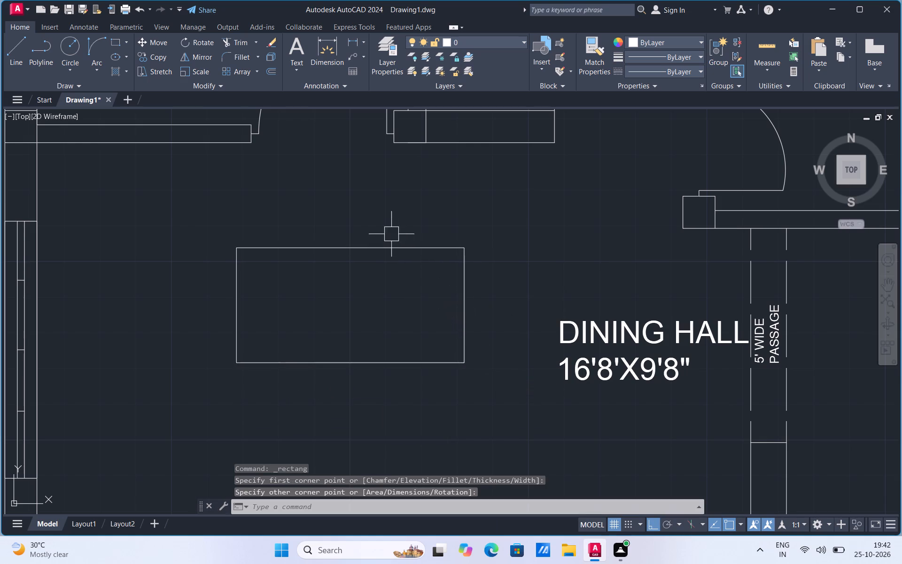
Offset the dining hall rectangle 2" inward.
{"action": "left_click", "coordinate": [380, 244]}
{"action": "key", "text": "o"}
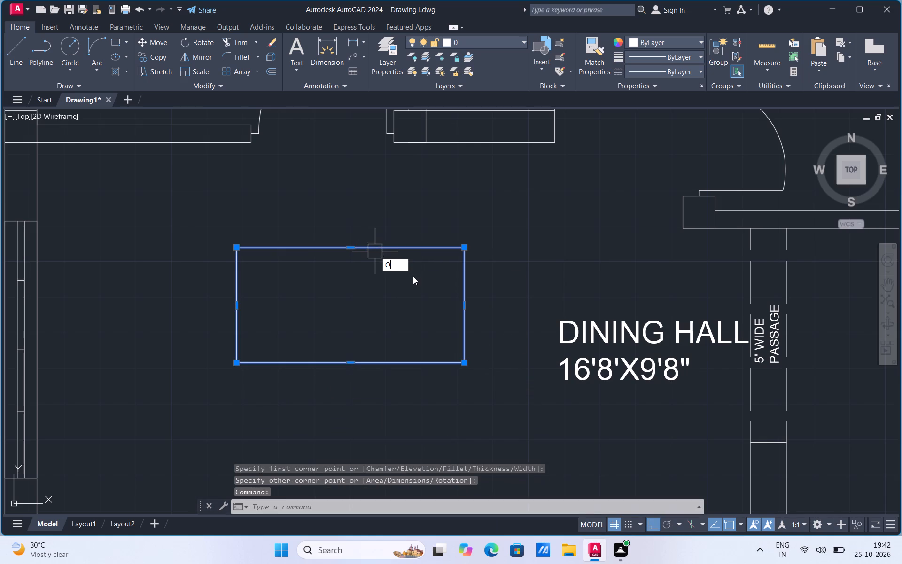
{"action": "left_click", "coordinate": [413, 276]}
{"action": "left_click", "coordinate": [350, 247]}
{"action": "left_click", "coordinate": [349, 251]}
{"action": "left_click", "coordinate": [347, 255]}
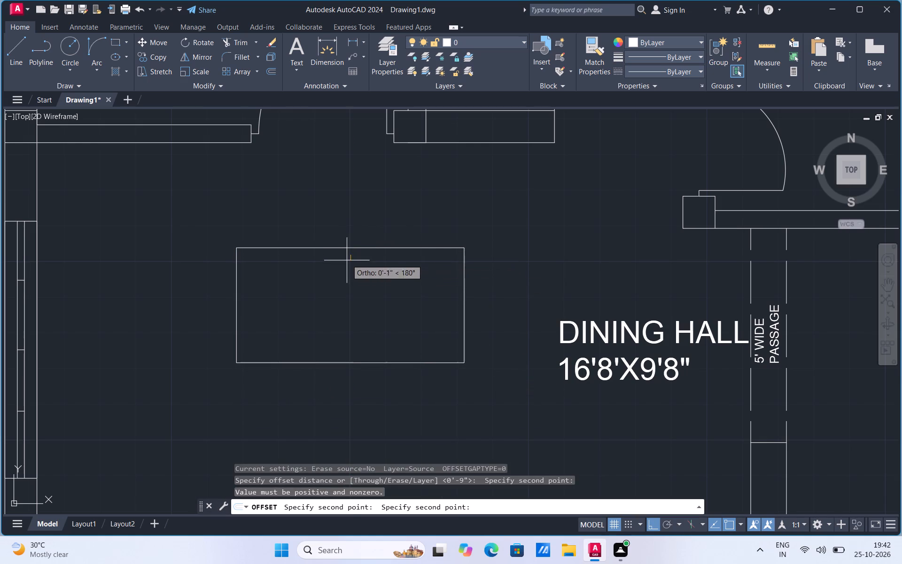
{"action": "key", "text": "2"}
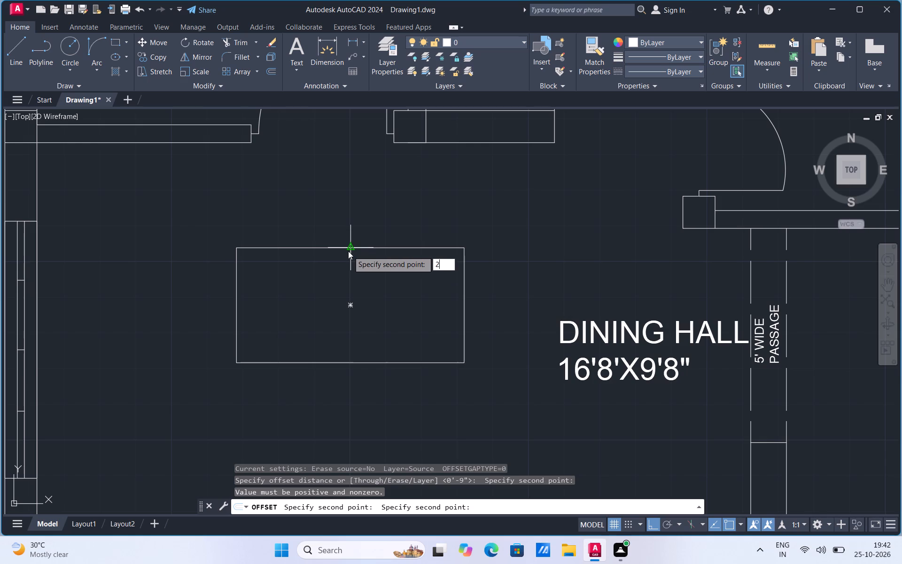
{"action": "key", "text": "Return"}
{"action": "left_click", "coordinate": [346, 262]}
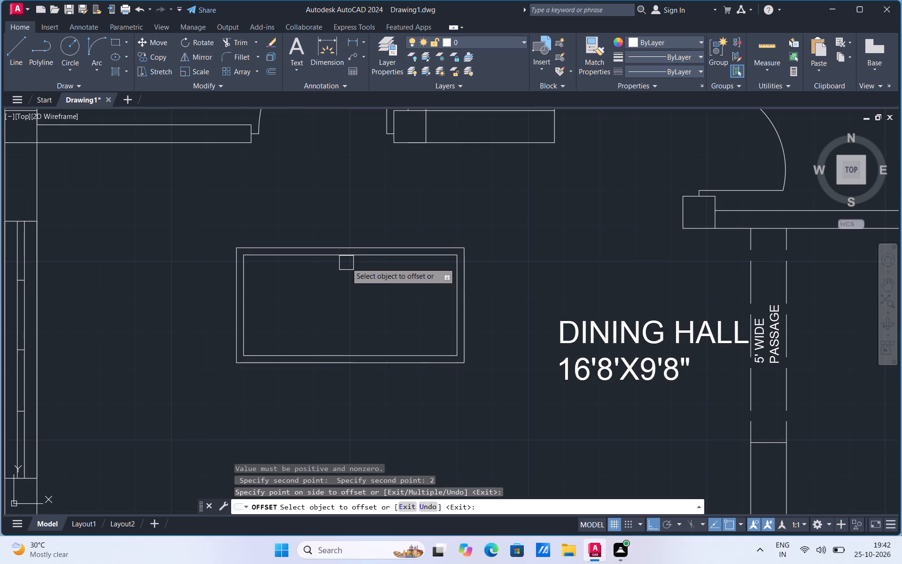
{"action": "scroll", "coordinate": [330, 227], "scroll_direction": "up", "scroll_amount": 1}
{"action": "key", "text": "Escape"}
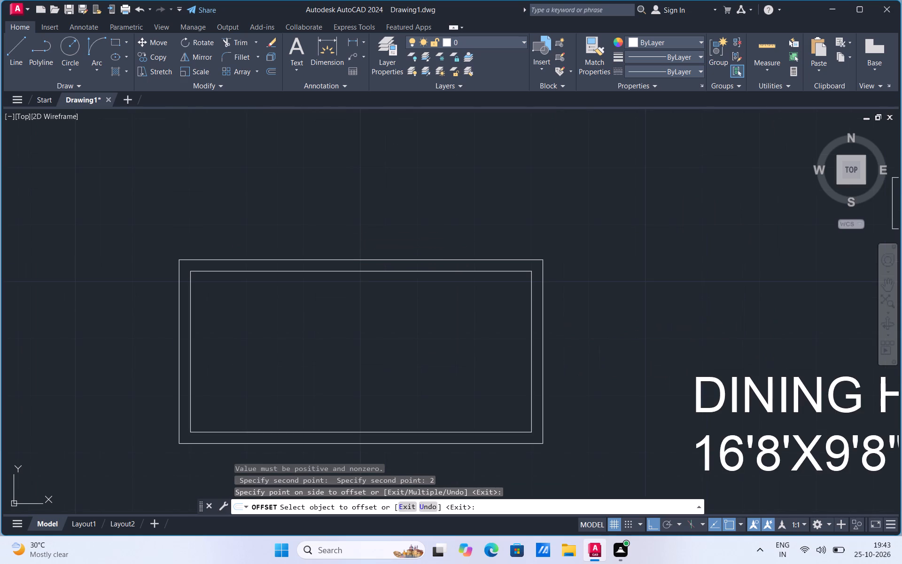
With Ortho off, draw two parallel diagonal lines rising northeast at about 33° through the middle of the inner rectangle, each about 3'-4" long.
{"action": "left_click", "coordinate": [21, 53]}
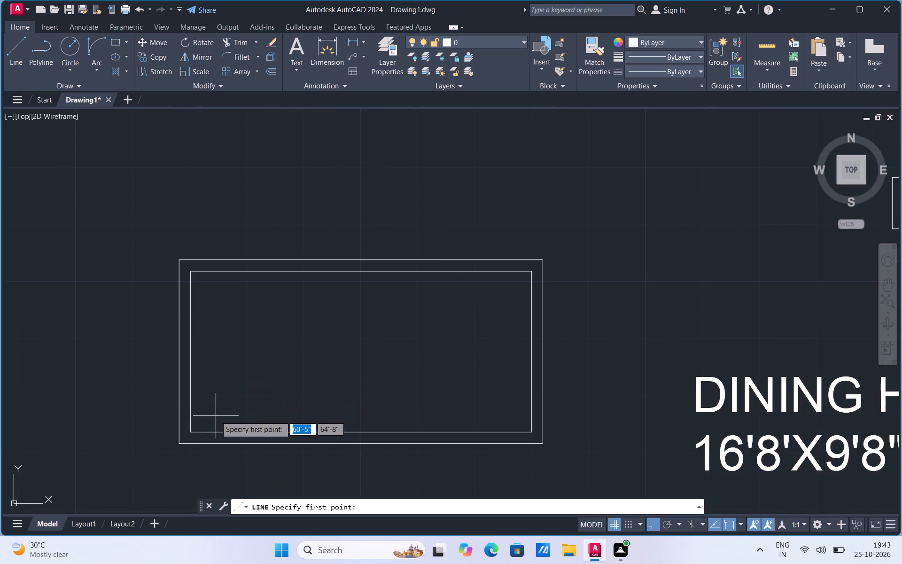
{"action": "left_click", "coordinate": [216, 416]}
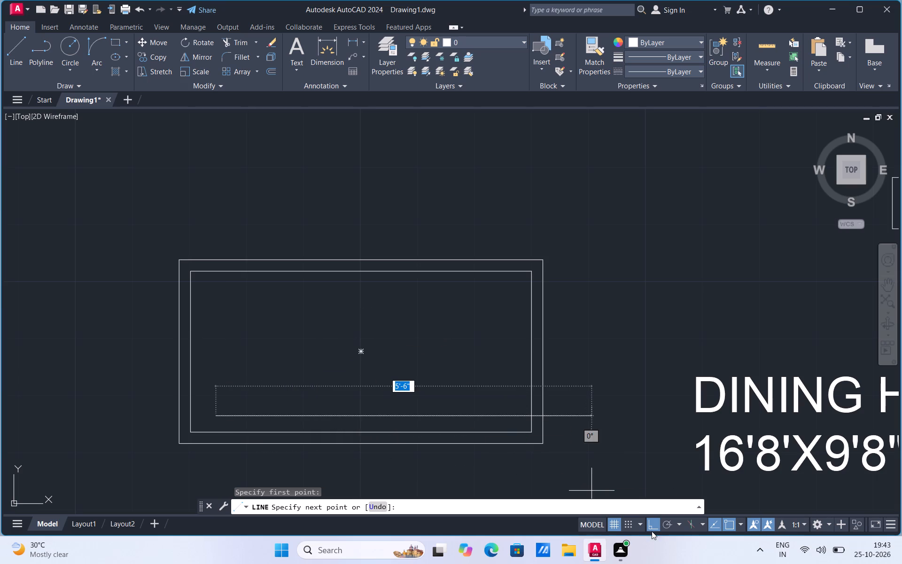
{"action": "left_click", "coordinate": [648, 525]}
{"action": "left_click", "coordinate": [404, 295]}
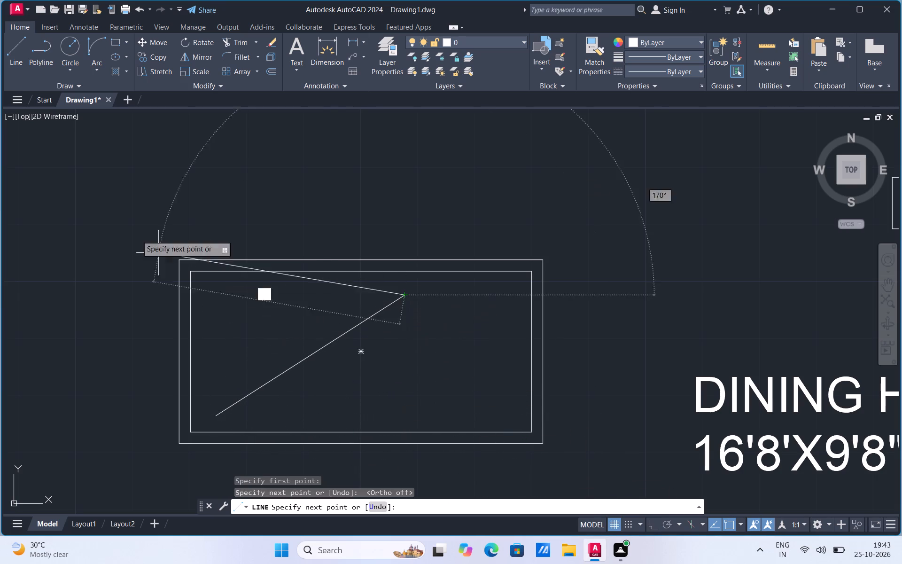
{"action": "left_click", "coordinate": [19, 62]}
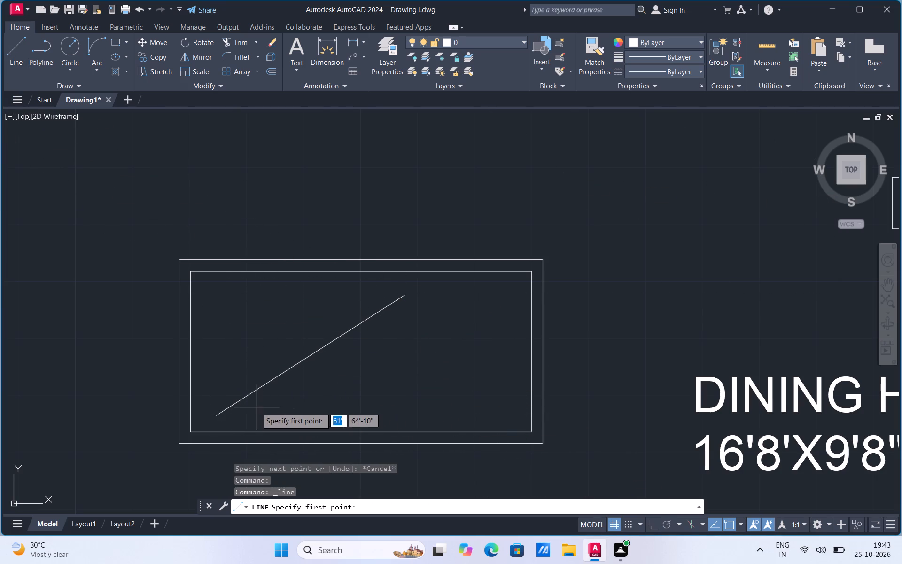
{"action": "left_click", "coordinate": [251, 407]}
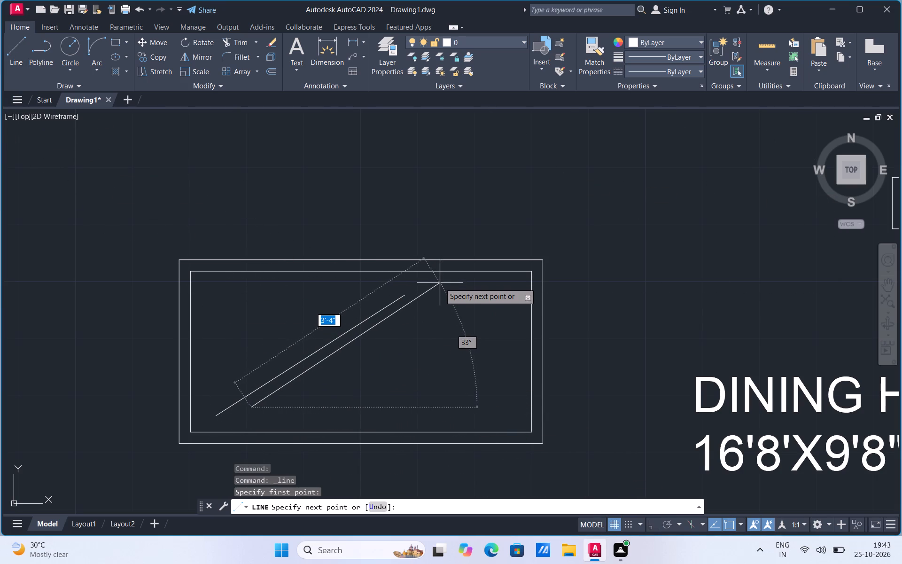
{"action": "left_click", "coordinate": [440, 287]}
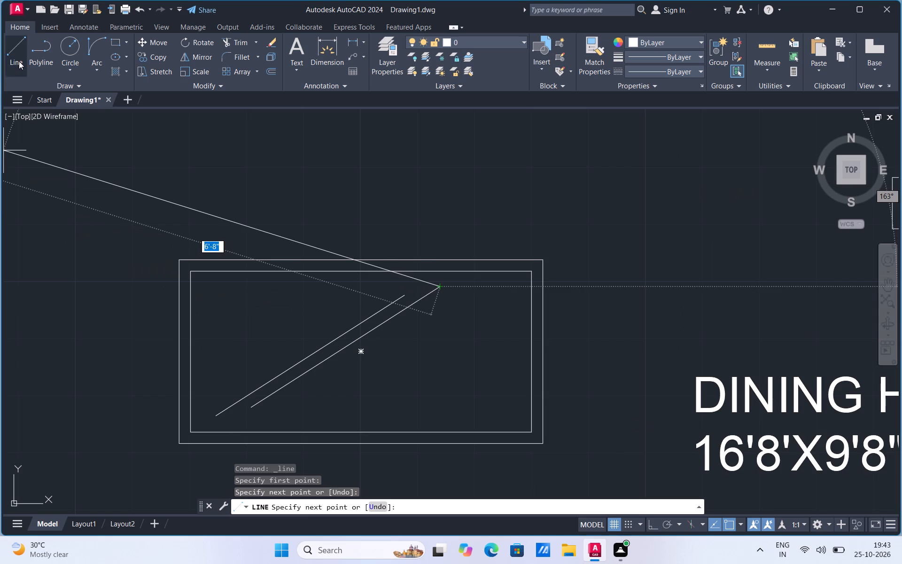
Draw two short parallel diagonal lines across the inner rectangle's northwest corner, from its west edge to its north edge.
{"action": "left_click", "coordinate": [19, 61]}
{"action": "scroll", "coordinate": [182, 282], "scroll_direction": "up", "scroll_amount": 1}
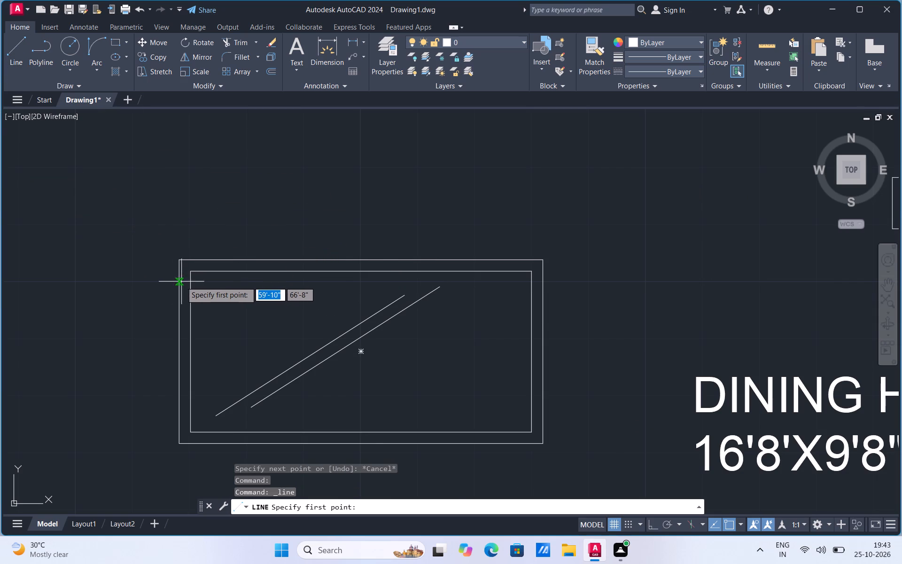
{"action": "scroll", "coordinate": [196, 280], "scroll_direction": "up", "scroll_amount": 1}
{"action": "left_click", "coordinate": [195, 299]}
{"action": "left_click", "coordinate": [233, 258]}
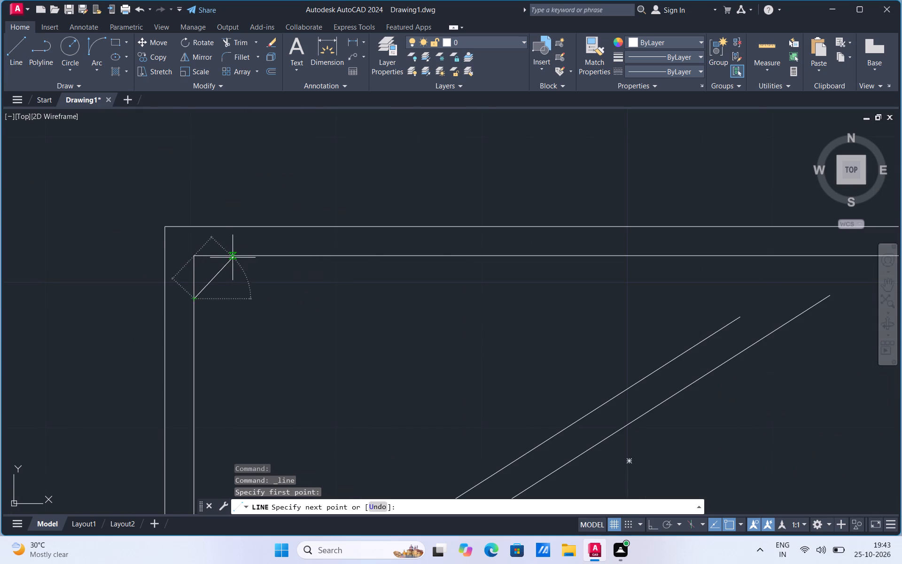
{"action": "left_click", "coordinate": [17, 52]}
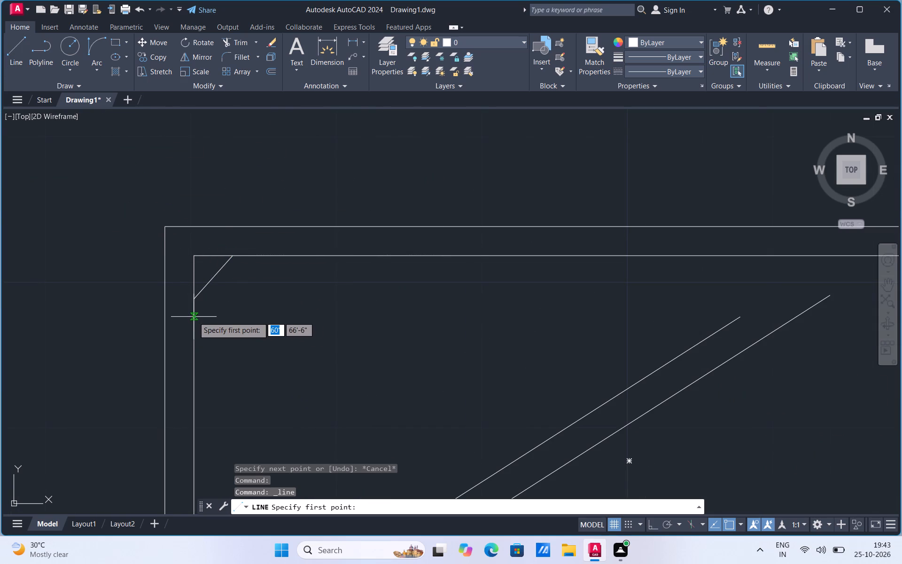
{"action": "left_click", "coordinate": [194, 317]}
{"action": "left_click", "coordinate": [249, 258]}
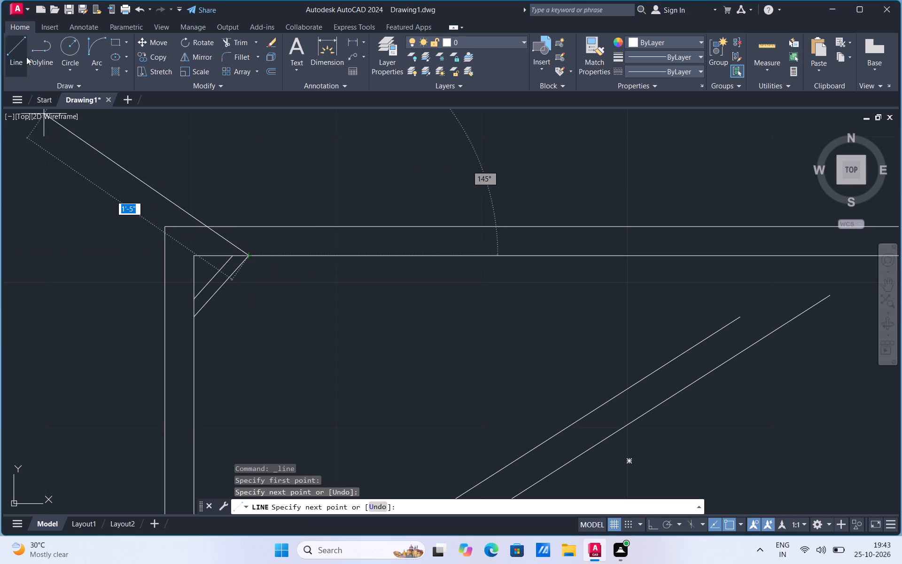
Draw two staggered diagonals southeast of the corner strokes: one starting on the inner west edge, one about 11" long ending on the north edge.
{"action": "left_click", "coordinate": [23, 52]}
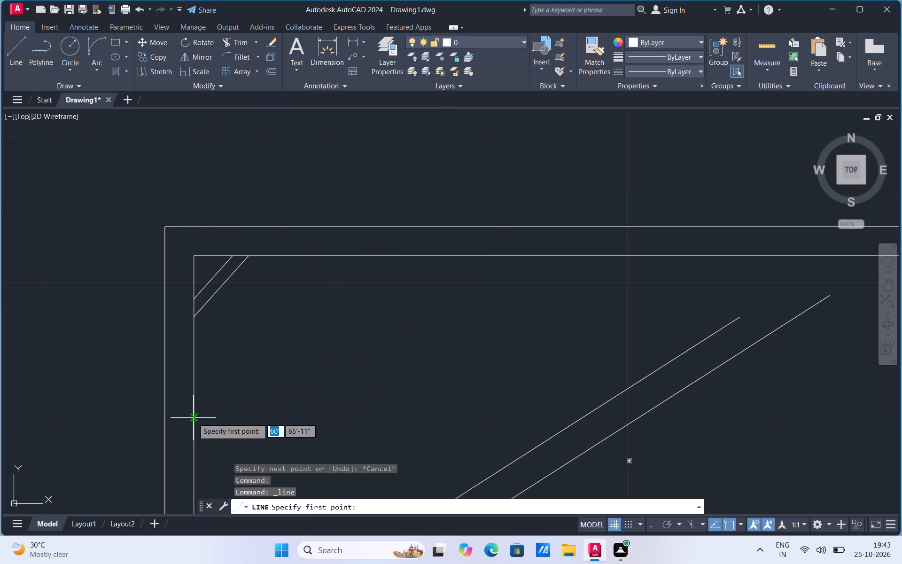
{"action": "left_click", "coordinate": [193, 418]}
{"action": "left_click", "coordinate": [309, 311]}
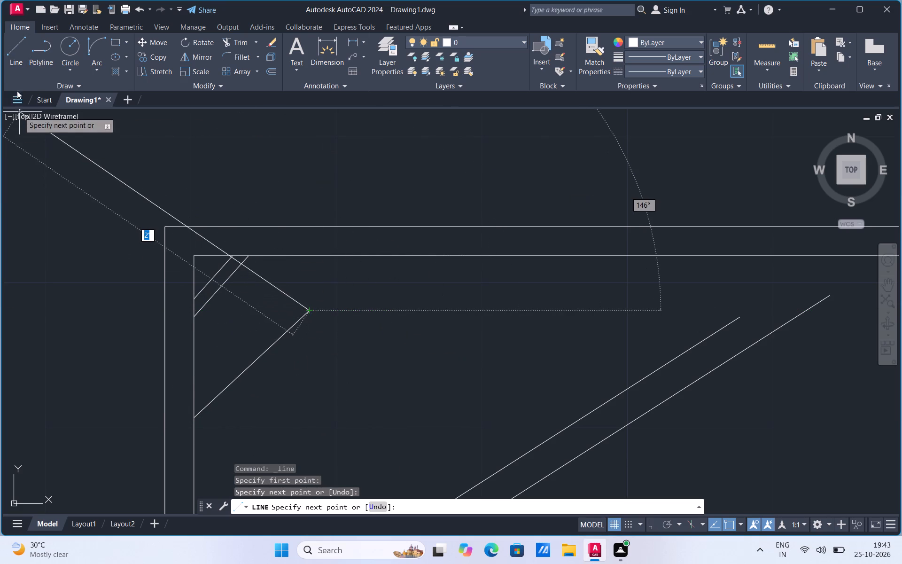
{"action": "left_click", "coordinate": [19, 63]}
{"action": "left_click", "coordinate": [305, 356]}
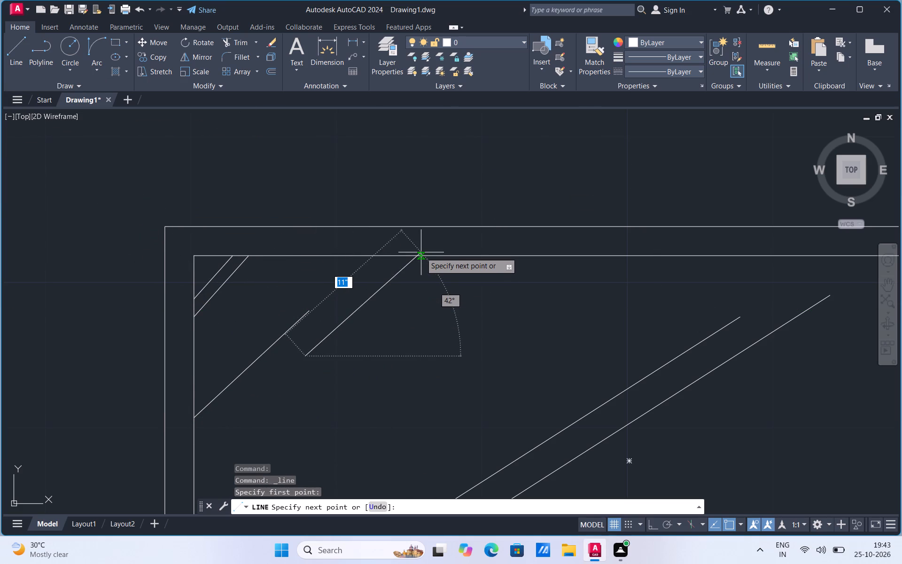
{"action": "left_click", "coordinate": [421, 257]}
Draw two closely spaced long diagonals from the inner rectangle's west edge to its north edge, the upper one about 2'-7" long.
{"action": "left_click", "coordinate": [16, 57]}
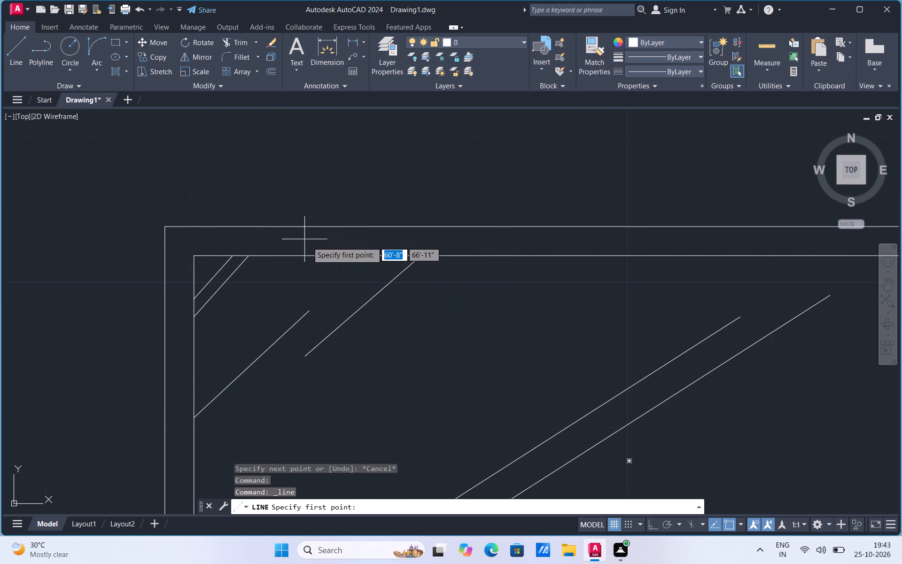
{"action": "scroll", "coordinate": [312, 243], "scroll_direction": "down", "scroll_amount": 2}
{"action": "left_click", "coordinate": [266, 364]}
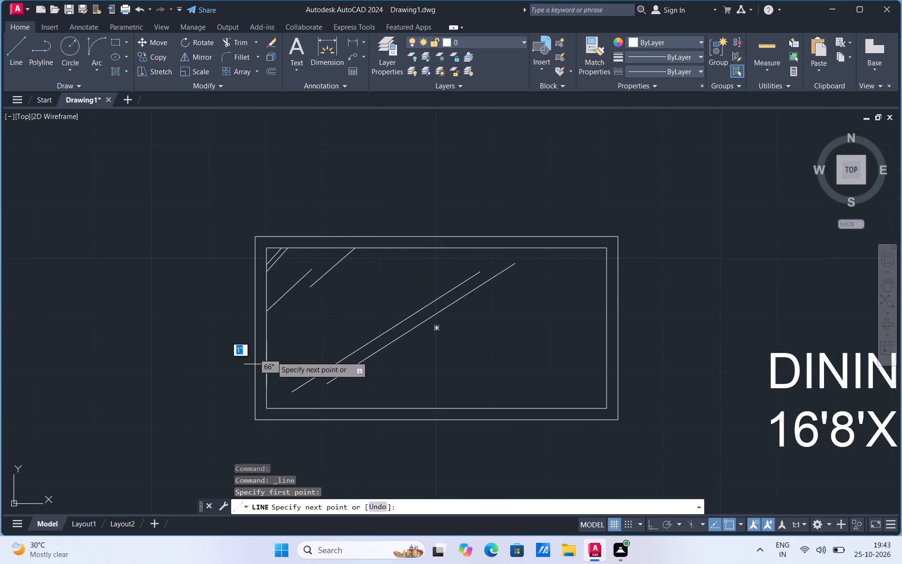
{"action": "left_click", "coordinate": [425, 248]}
{"action": "left_click", "coordinate": [22, 59]}
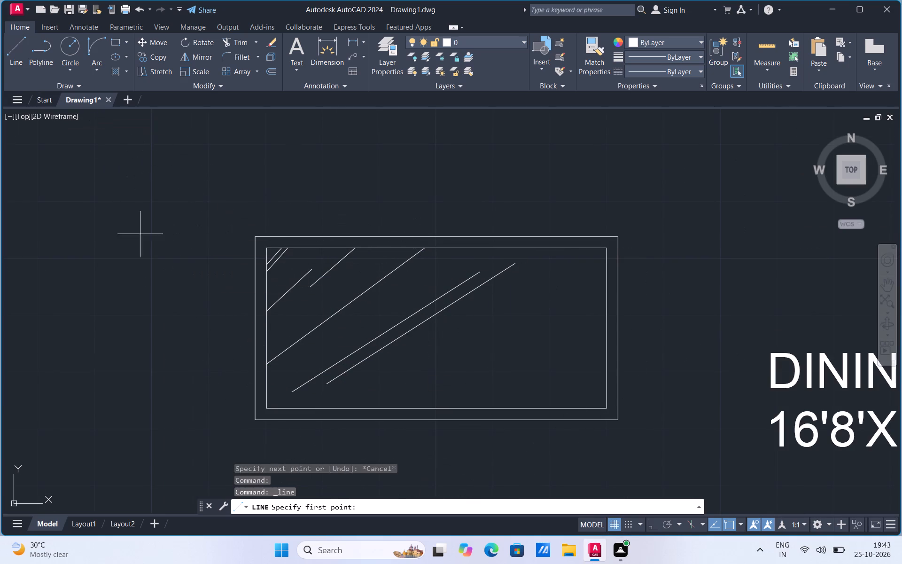
{"action": "left_click", "coordinate": [267, 354]}
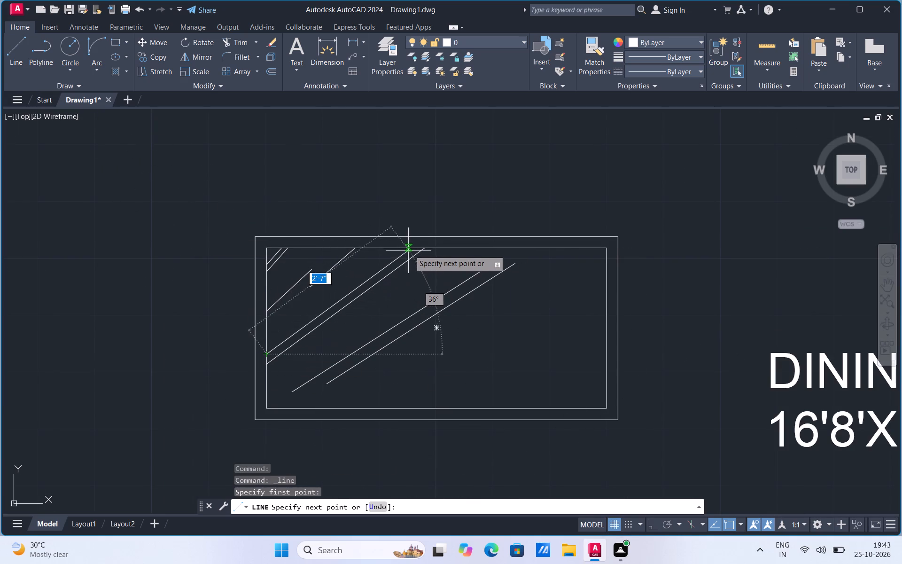
{"action": "left_click", "coordinate": [409, 250]}
Draw a long diagonal at about 32° from the lower middle of the inner rectangle to its northeast corner.
{"action": "left_click", "coordinate": [24, 58]}
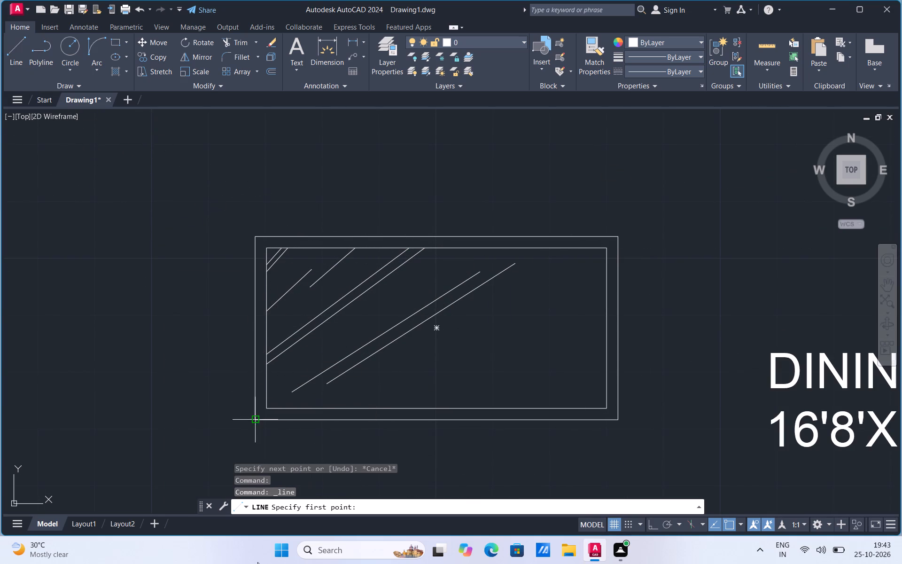
{"action": "left_click", "coordinate": [394, 389]}
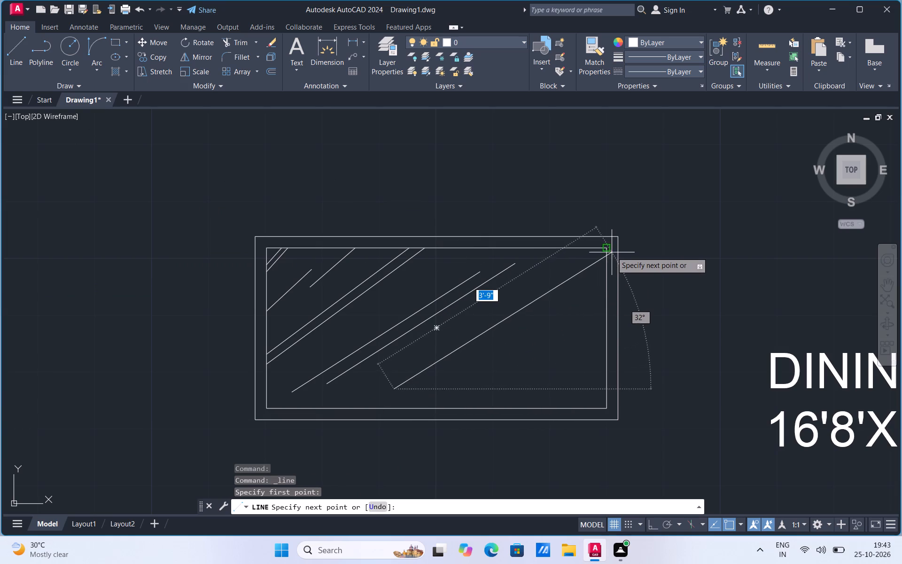
{"action": "left_click", "coordinate": [601, 249]}
Draw two closely spaced diagonals rising from the inner rectangle's south edge near the southeast corner, the second about 2'-1" long and ending on the east edge.
{"action": "left_click", "coordinate": [15, 68]}
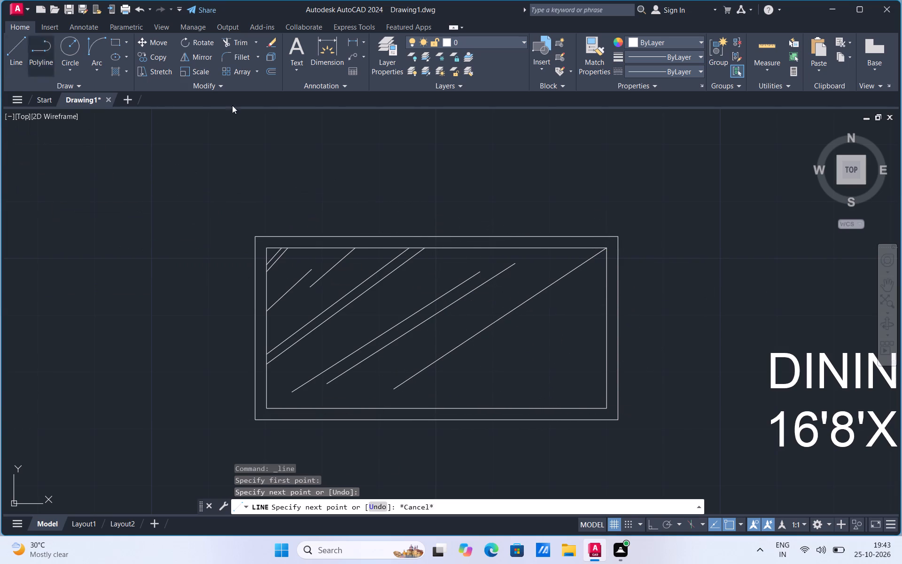
{"action": "left_click_drag", "start_coordinate": [489, 408], "coordinate": [489, 404]}
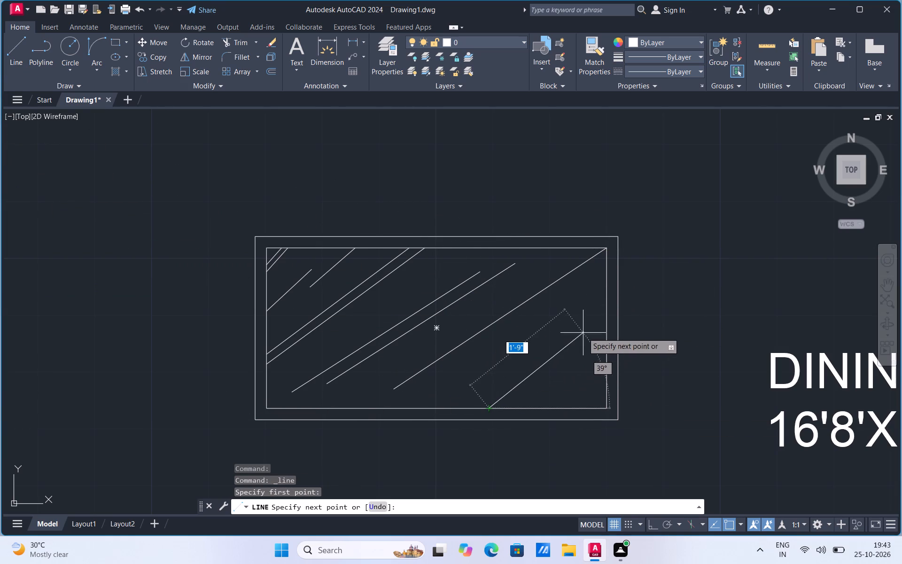
{"action": "left_click", "coordinate": [583, 333]}
{"action": "left_click", "coordinate": [21, 61]}
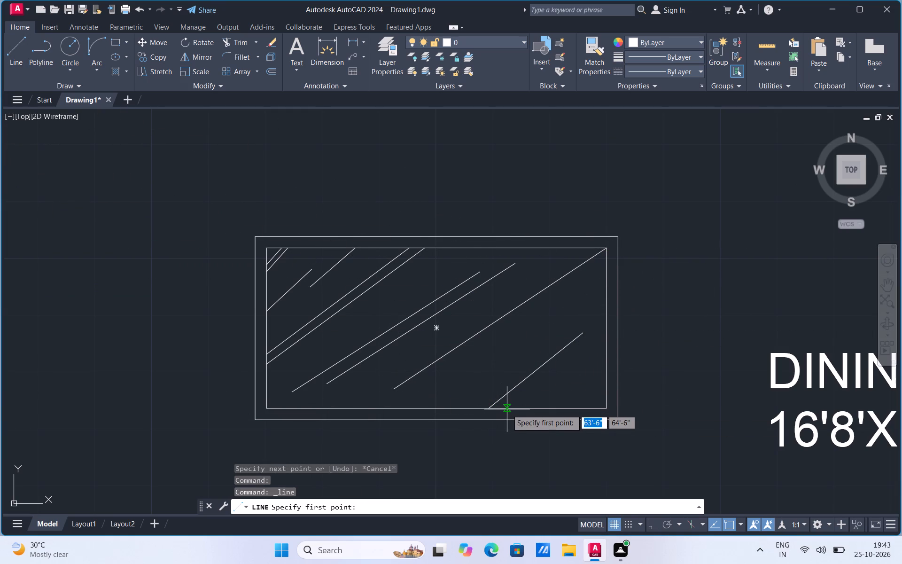
{"action": "left_click", "coordinate": [502, 409]}
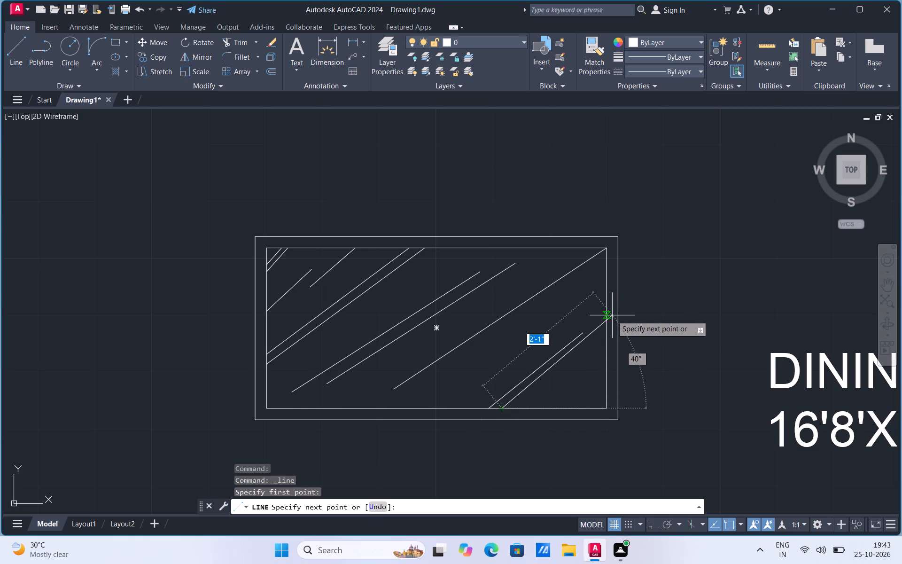
{"action": "left_click", "coordinate": [612, 315]}
Draw two closely spaced long diagonals ending on the inner rectangle's north edge, the lower one starting on the west edge near the southwest corner.
{"action": "left_click", "coordinate": [17, 62]}
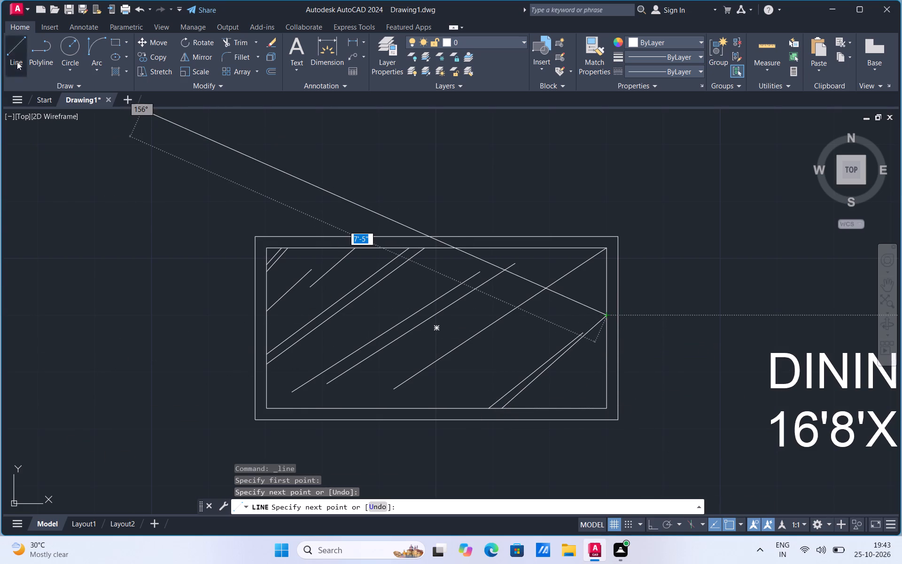
{"action": "left_click", "coordinate": [310, 351]}
{"action": "left_click", "coordinate": [455, 249]}
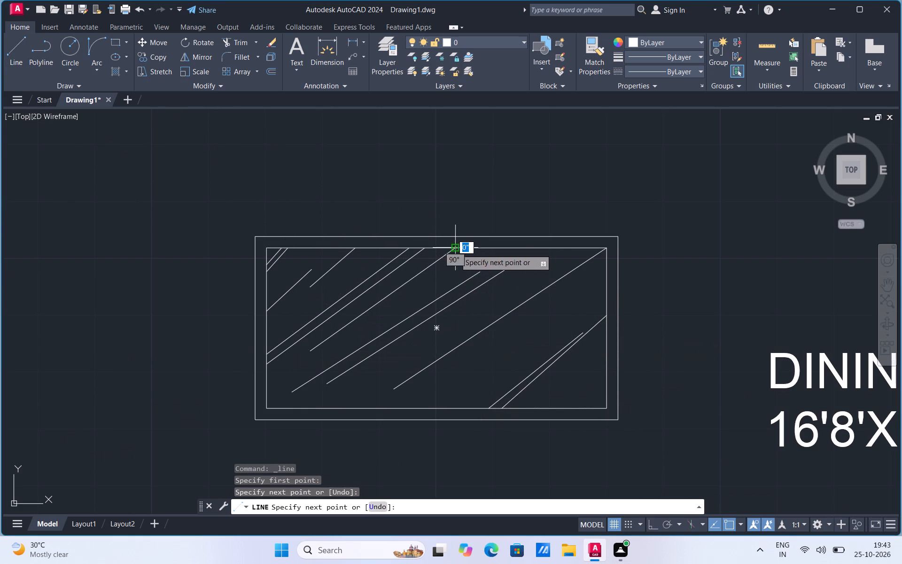
{"action": "left_click", "coordinate": [16, 55]}
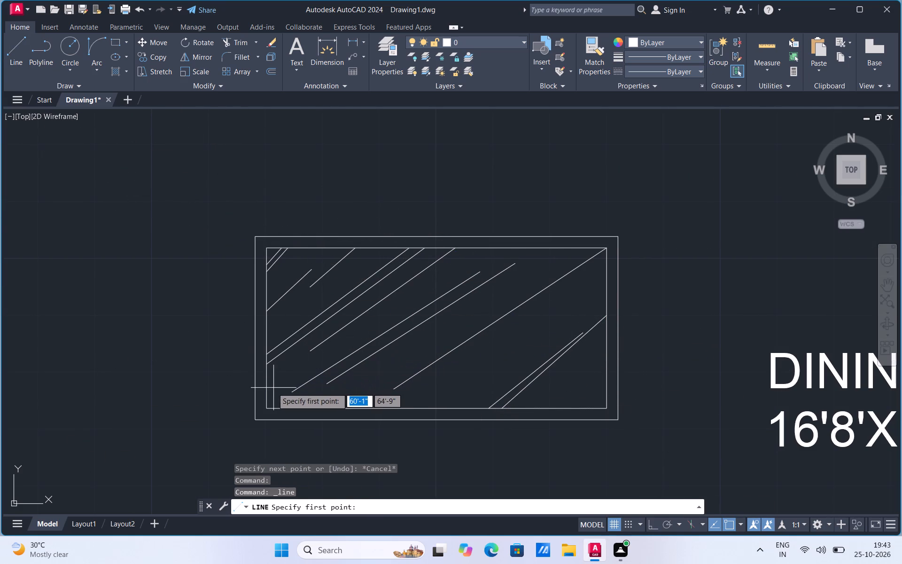
{"action": "left_click", "coordinate": [267, 389]}
{"action": "left_click", "coordinate": [415, 282]}
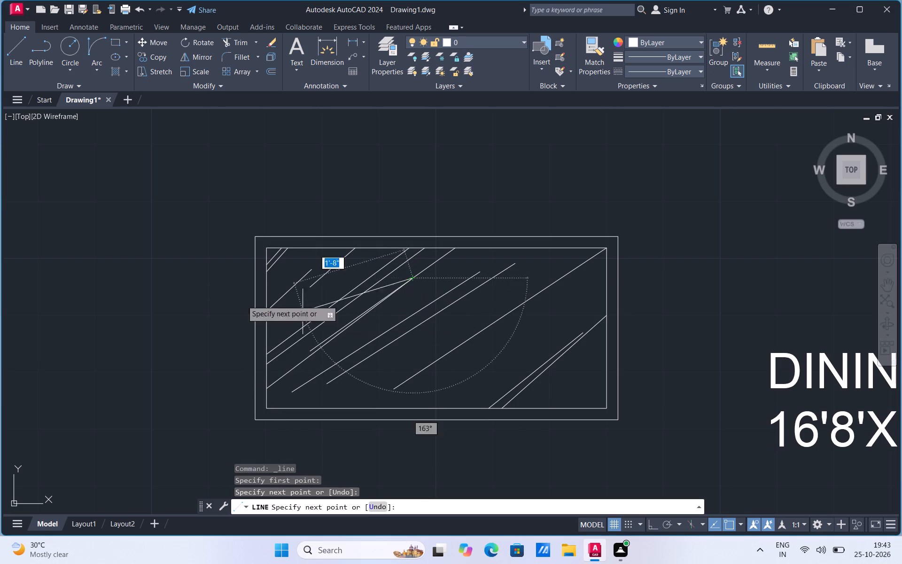
{"action": "key", "text": "ctrl+z"}
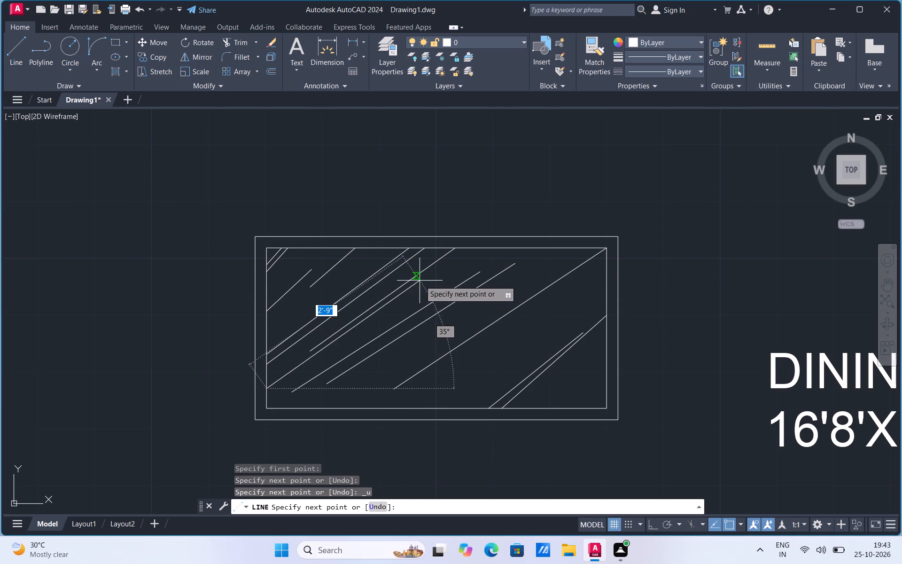
{"action": "left_click", "coordinate": [421, 280]}
{"action": "key", "text": "ctrl+z"}
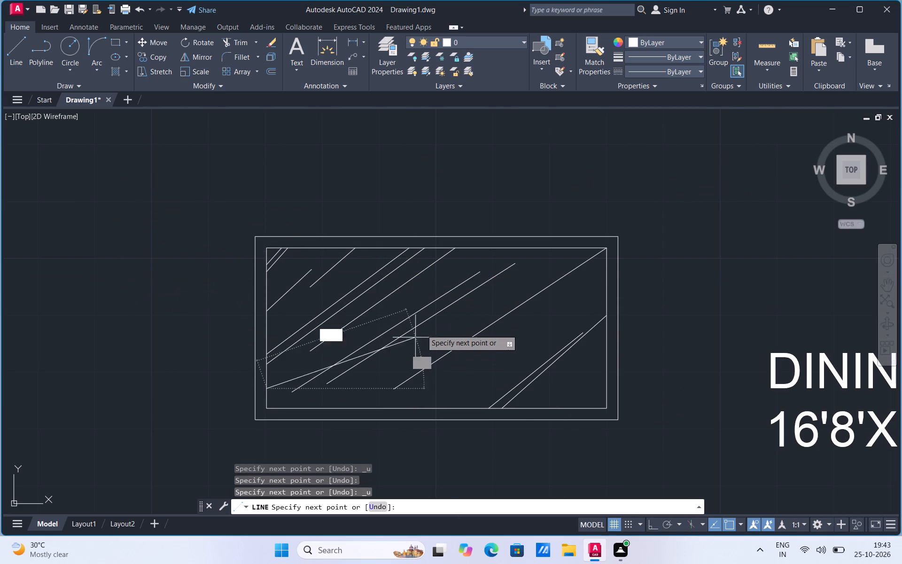
{"action": "left_click", "coordinate": [469, 247]}
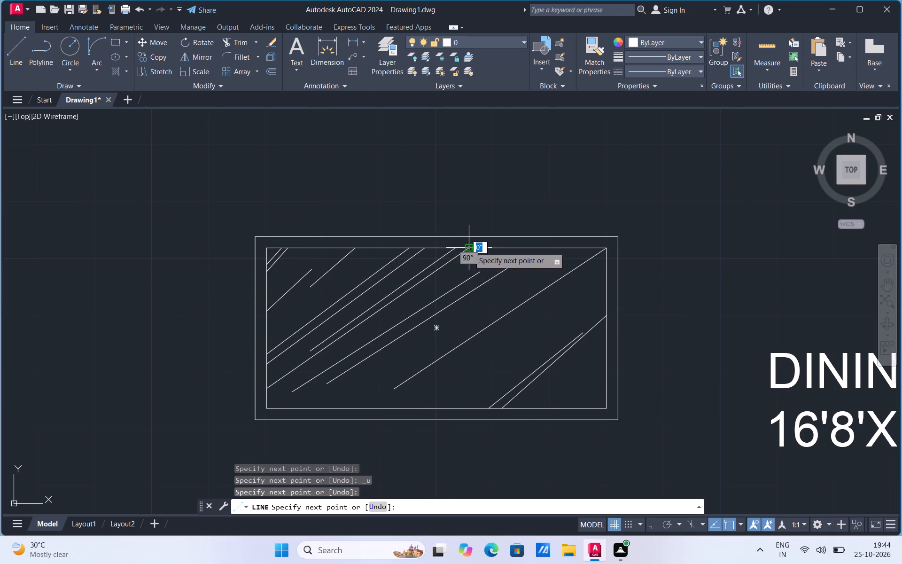
Draw a long diagonal between the two central parallel lines, from near the inner rectangle's southwest corner to just below its north edge.
{"action": "left_click", "coordinate": [19, 61]}
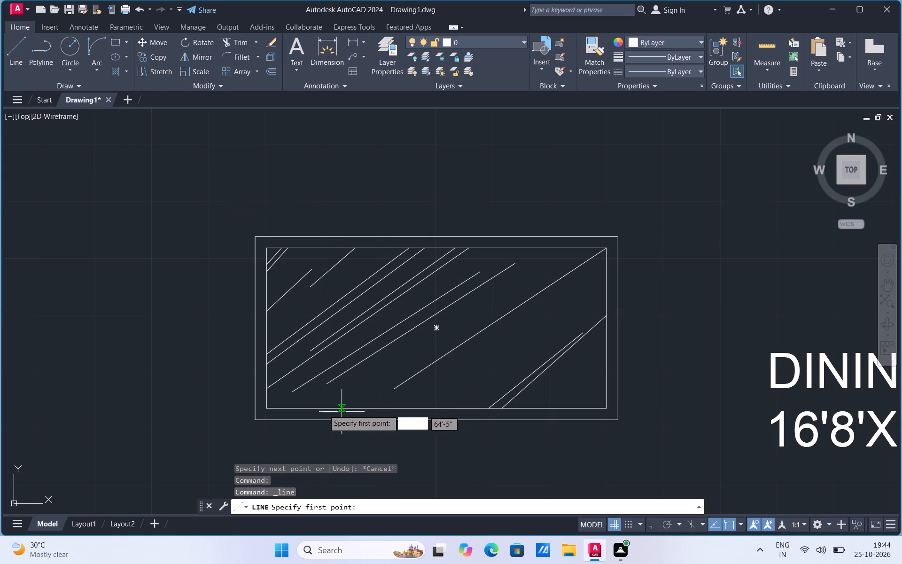
{"action": "left_click", "coordinate": [293, 401]}
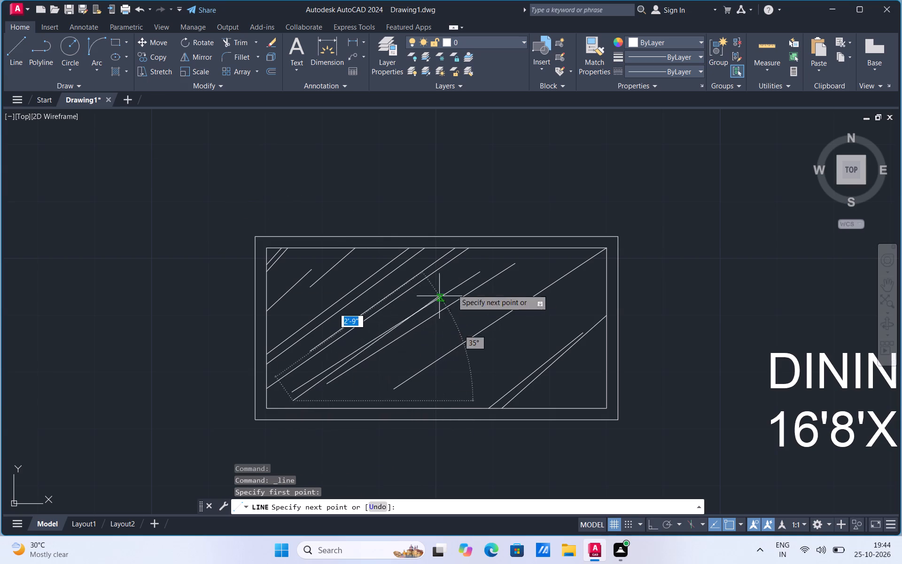
{"action": "left_click", "coordinate": [513, 254]}
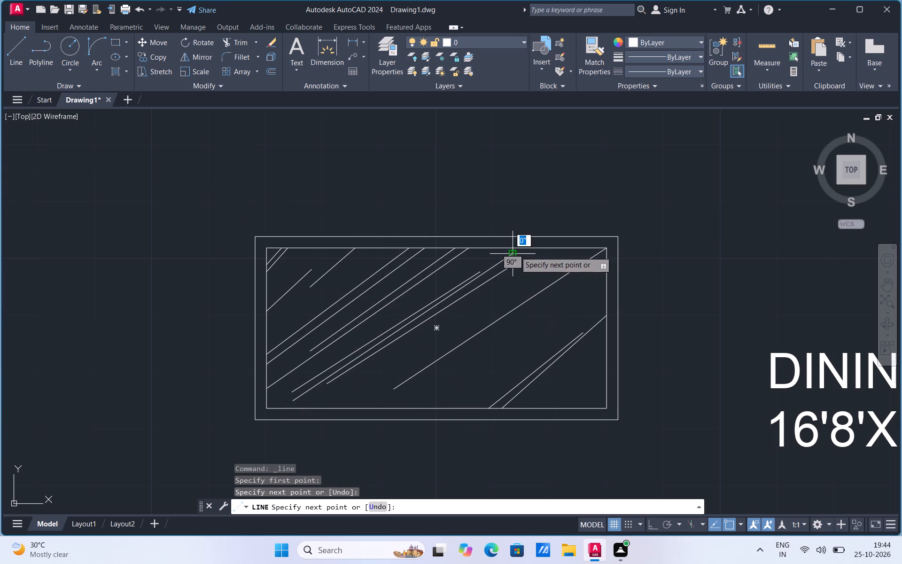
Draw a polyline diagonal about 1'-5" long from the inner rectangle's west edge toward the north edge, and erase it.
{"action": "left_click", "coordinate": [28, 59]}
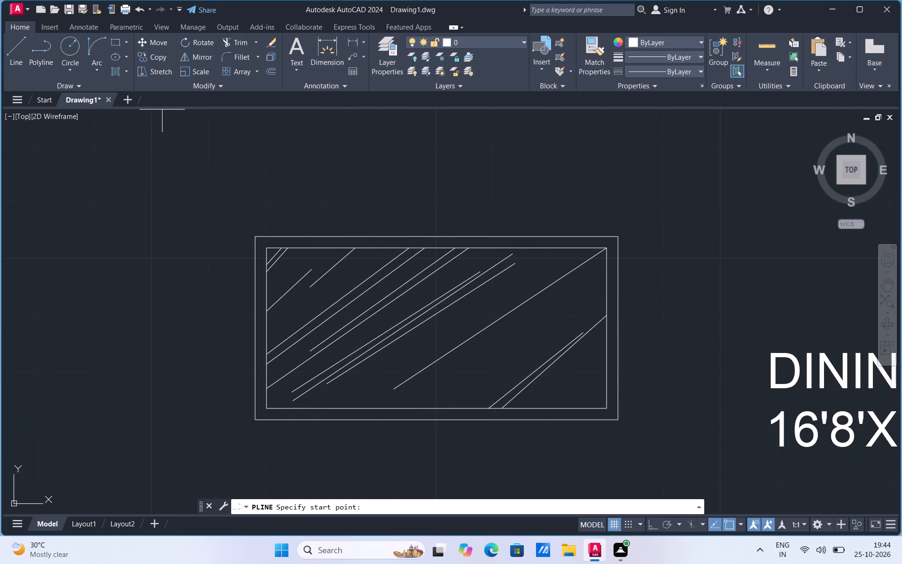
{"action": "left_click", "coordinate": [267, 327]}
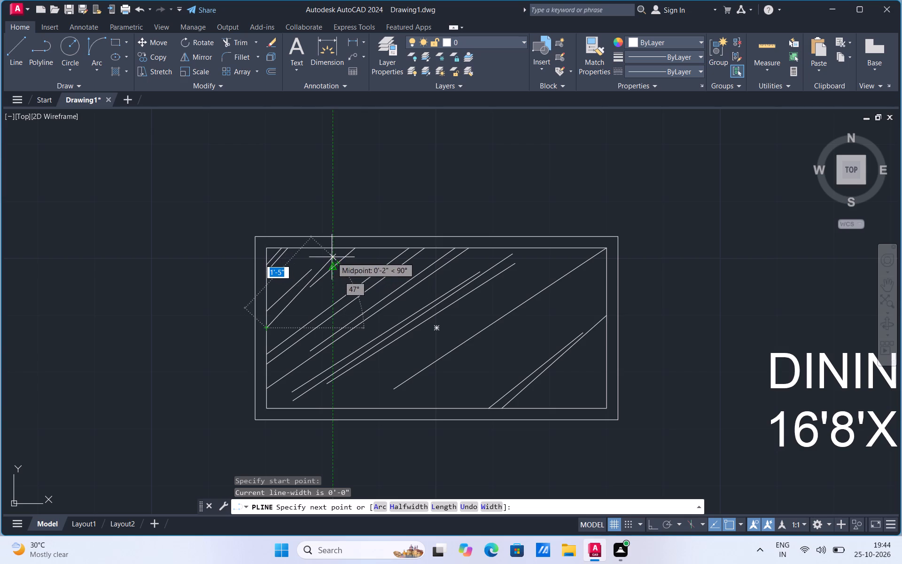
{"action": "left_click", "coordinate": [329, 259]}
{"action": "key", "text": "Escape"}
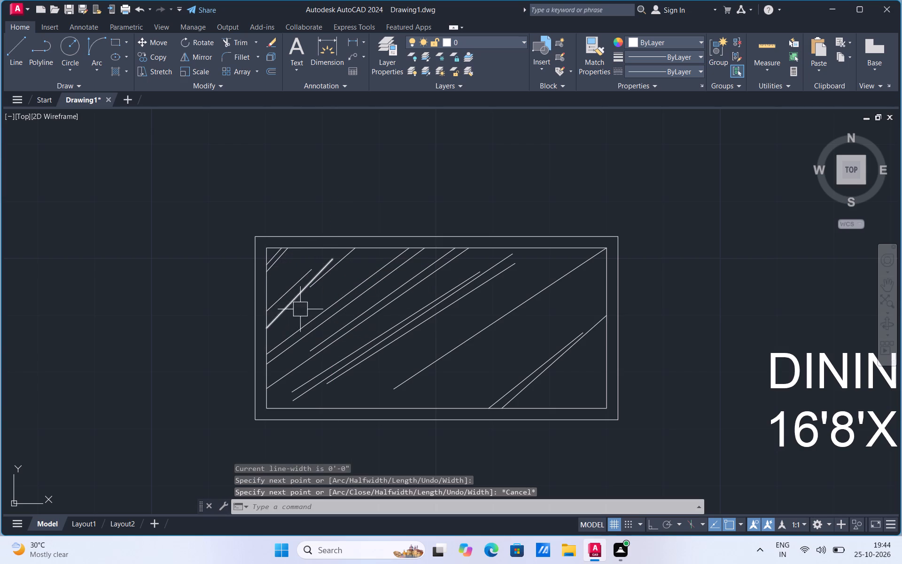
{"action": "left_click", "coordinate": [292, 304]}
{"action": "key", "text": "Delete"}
Draw a parallel companion line just southeast of each of the two staggered diagonals near the inner rectangle's northwest corner.
{"action": "scroll", "coordinate": [280, 287], "scroll_direction": "up", "scroll_amount": 2}
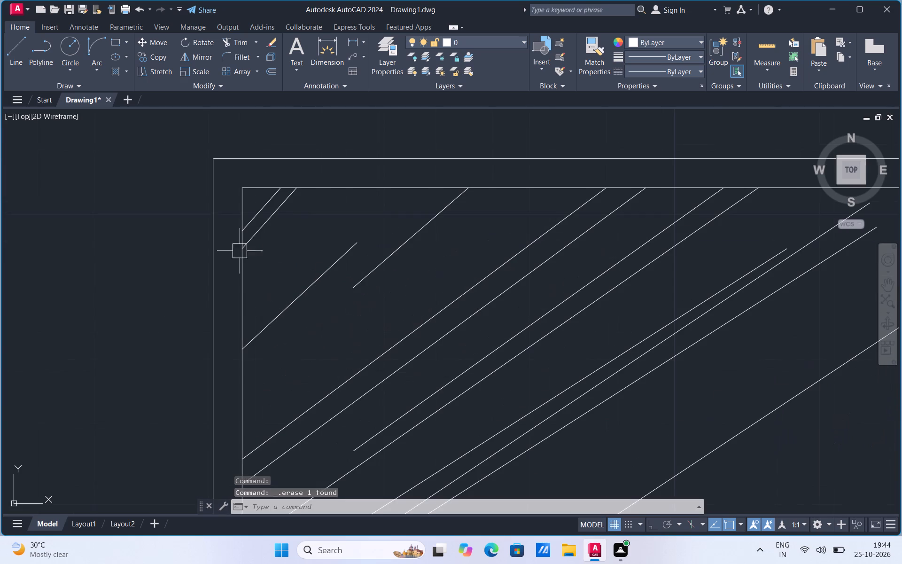
{"action": "left_click", "coordinate": [11, 60]}
{"action": "left_click", "coordinate": [244, 367]}
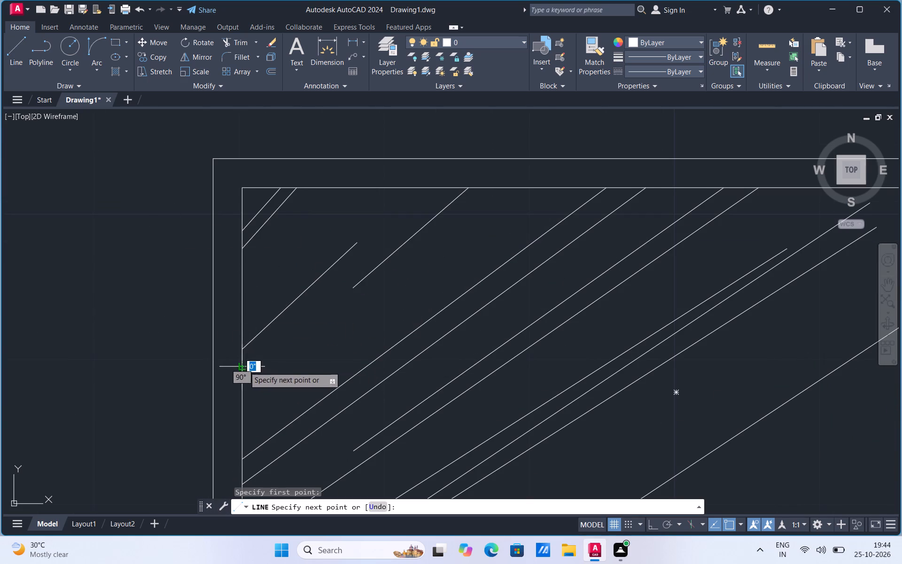
{"action": "left_click", "coordinate": [376, 238]}
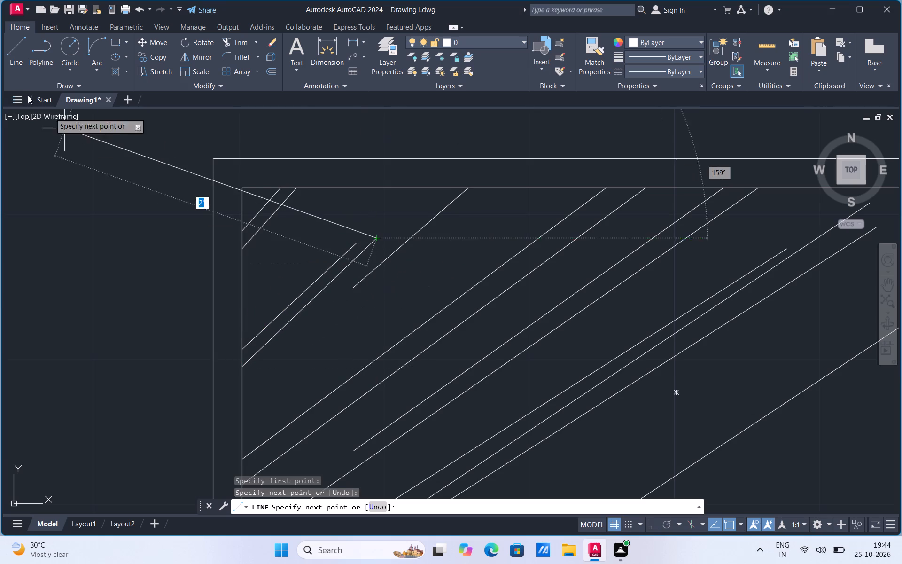
{"action": "left_click", "coordinate": [16, 67]}
{"action": "left_click", "coordinate": [357, 304]}
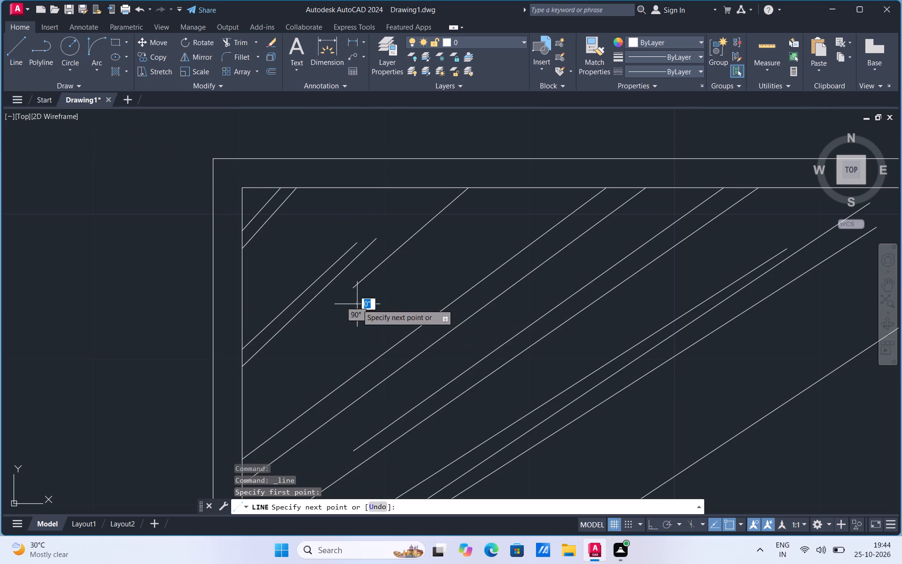
{"action": "left_click", "coordinate": [490, 189]}
{"action": "scroll", "coordinate": [414, 290], "scroll_direction": "down", "scroll_amount": 2}
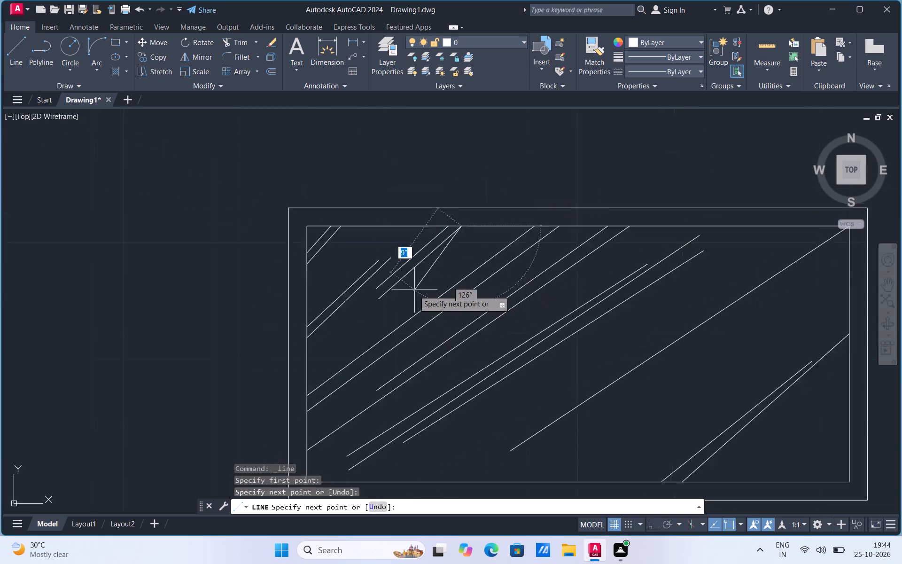
{"action": "scroll", "coordinate": [413, 290], "scroll_direction": "down", "scroll_amount": 2}
{"action": "scroll", "coordinate": [509, 321], "scroll_direction": "up", "scroll_amount": 2}
{"action": "key", "text": "Escape"}
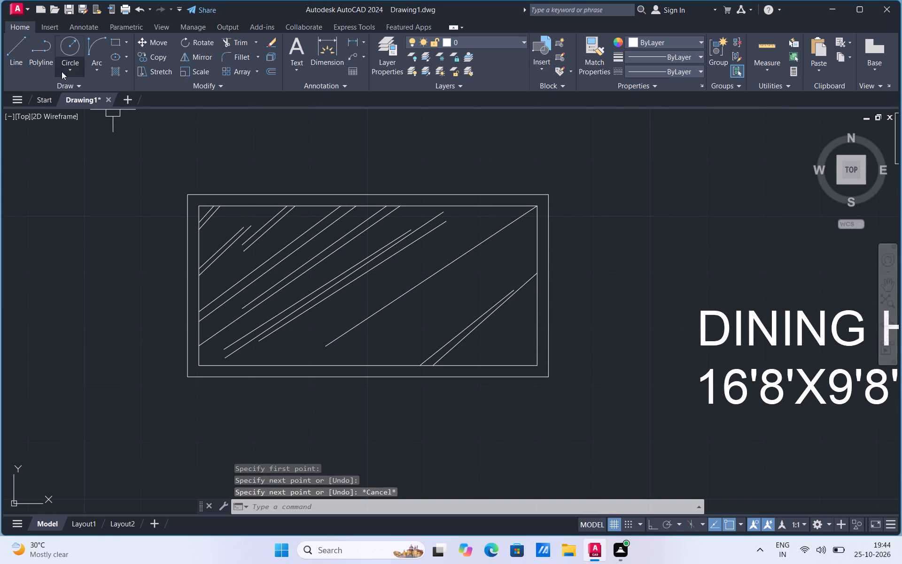
Draw a parallel line just northwest of the northeast-corner diagonal, ending on the inner rectangle's north edge.
{"action": "left_click", "coordinate": [23, 60]}
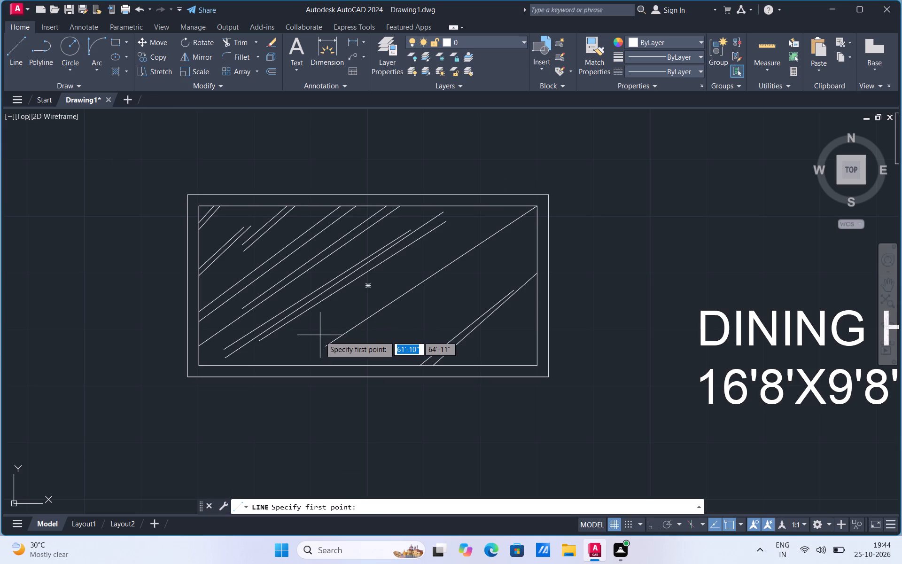
{"action": "left_click", "coordinate": [322, 337]}
{"action": "left_click", "coordinate": [514, 207]}
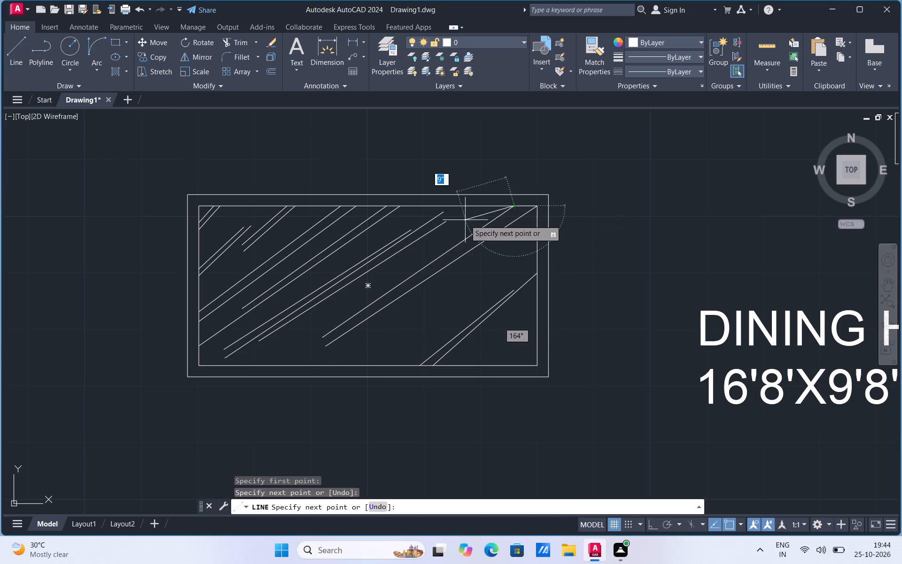
Draw two closely spaced parallel diagonals in the gap between the northeast-corner diagonal and the southeast corner strokes.
{"action": "left_click", "coordinate": [23, 58]}
{"action": "left_click", "coordinate": [369, 341]}
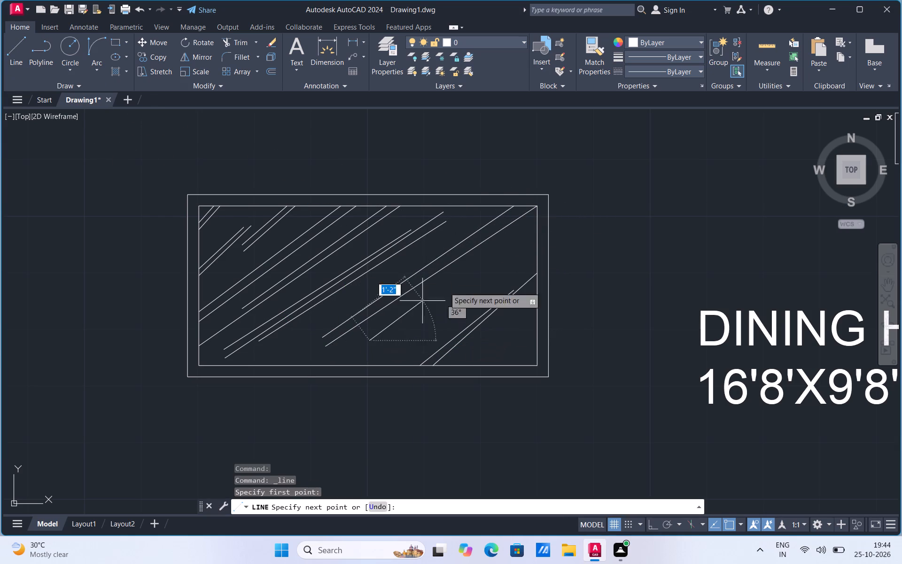
{"action": "left_click", "coordinate": [504, 251]}
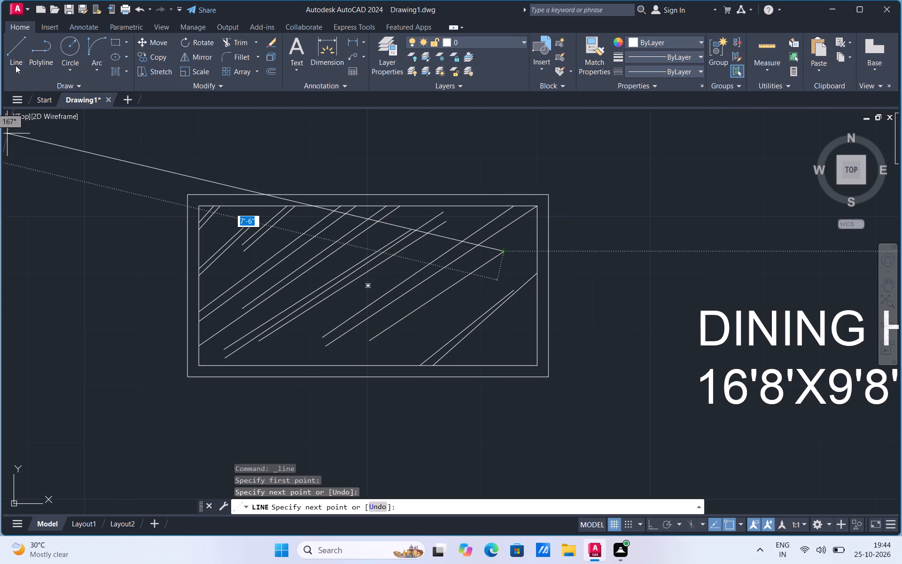
{"action": "left_click", "coordinate": [16, 65]}
{"action": "left_click", "coordinate": [377, 350]}
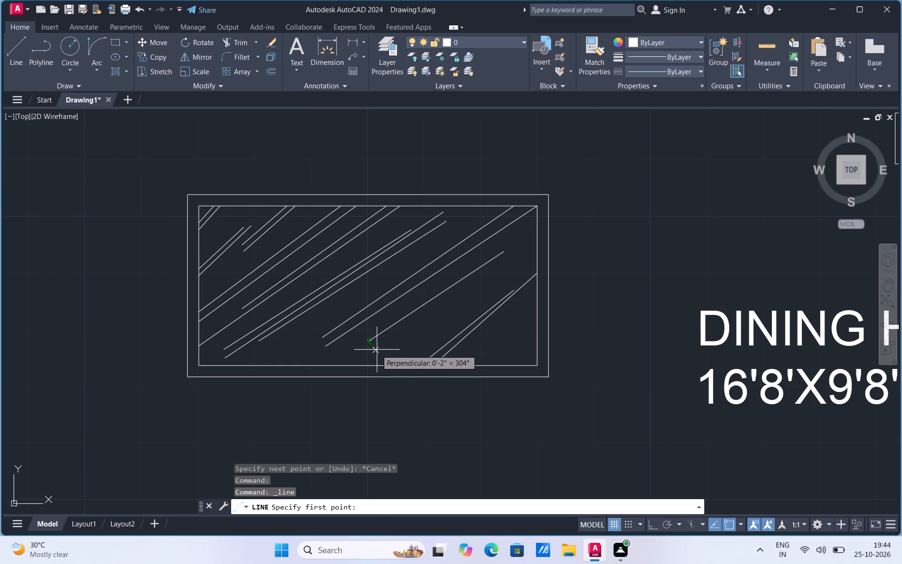
{"action": "left_click", "coordinate": [526, 248]}
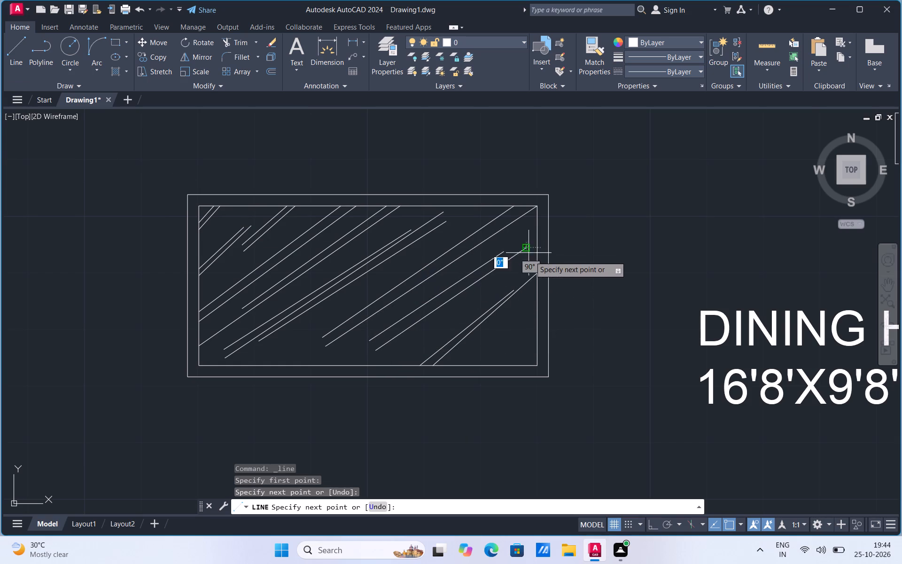
{"action": "key", "text": "Escape"}
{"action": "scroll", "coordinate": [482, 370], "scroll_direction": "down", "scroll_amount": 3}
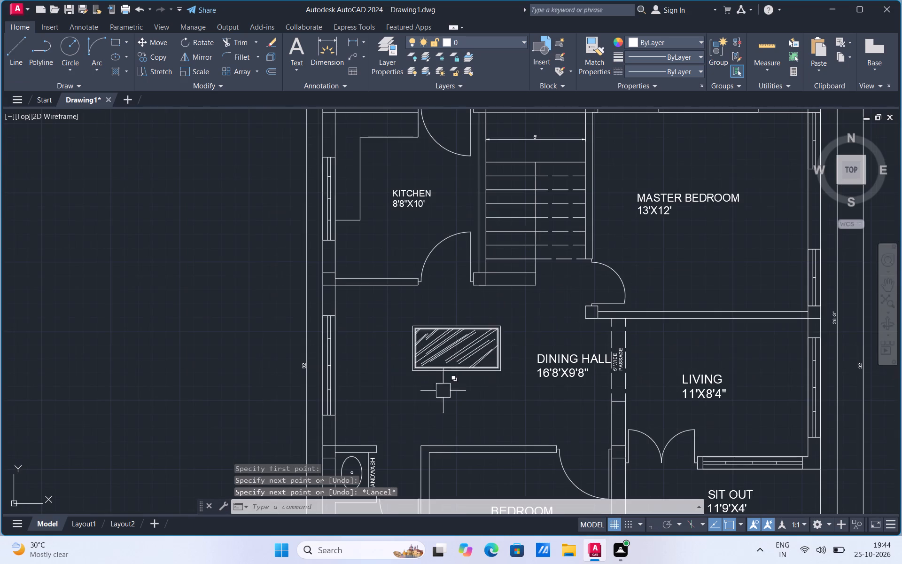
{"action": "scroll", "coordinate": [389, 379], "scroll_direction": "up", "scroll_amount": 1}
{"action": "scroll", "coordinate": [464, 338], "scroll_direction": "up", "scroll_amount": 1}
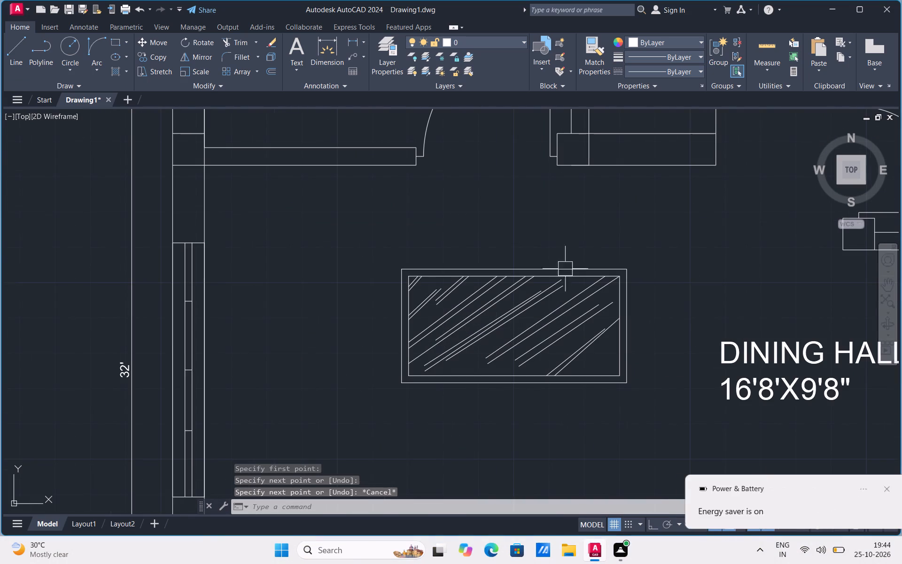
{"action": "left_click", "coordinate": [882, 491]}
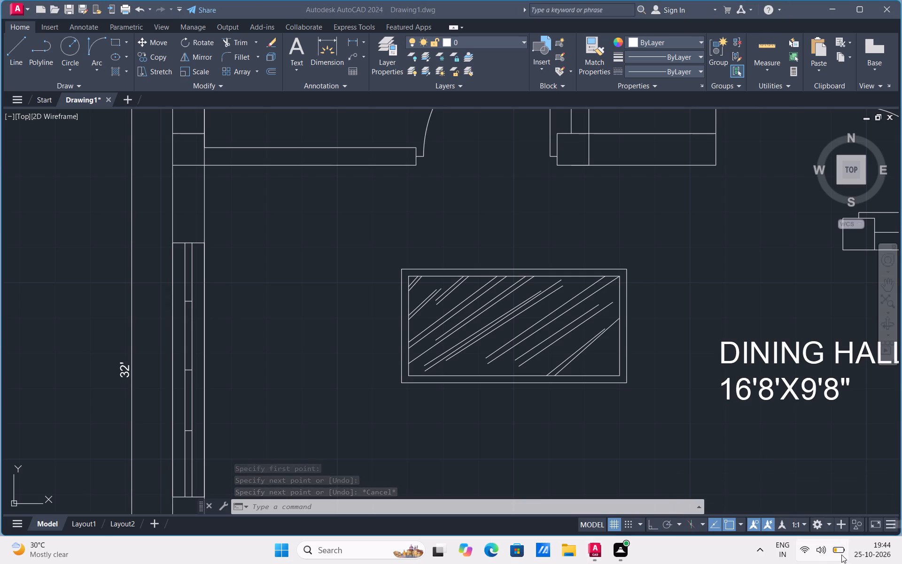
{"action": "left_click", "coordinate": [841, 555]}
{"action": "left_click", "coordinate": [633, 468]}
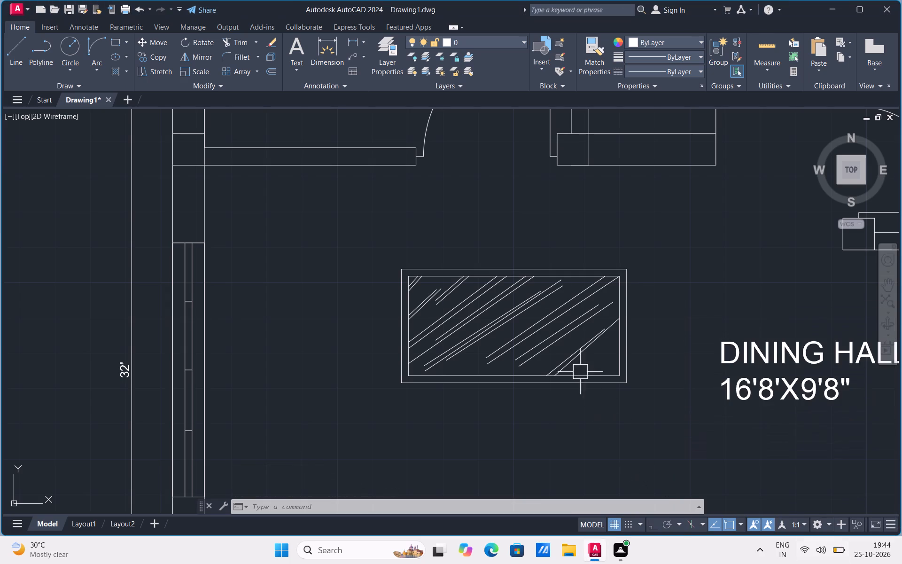
Draw a chair seat rectangle about 1'-2" by 10" just north of the dining table, near its northwest corner.
{"action": "left_click", "coordinate": [126, 38]}
{"action": "left_click", "coordinate": [124, 52]}
{"action": "scroll", "coordinate": [439, 180], "scroll_direction": "up", "scroll_amount": 1}
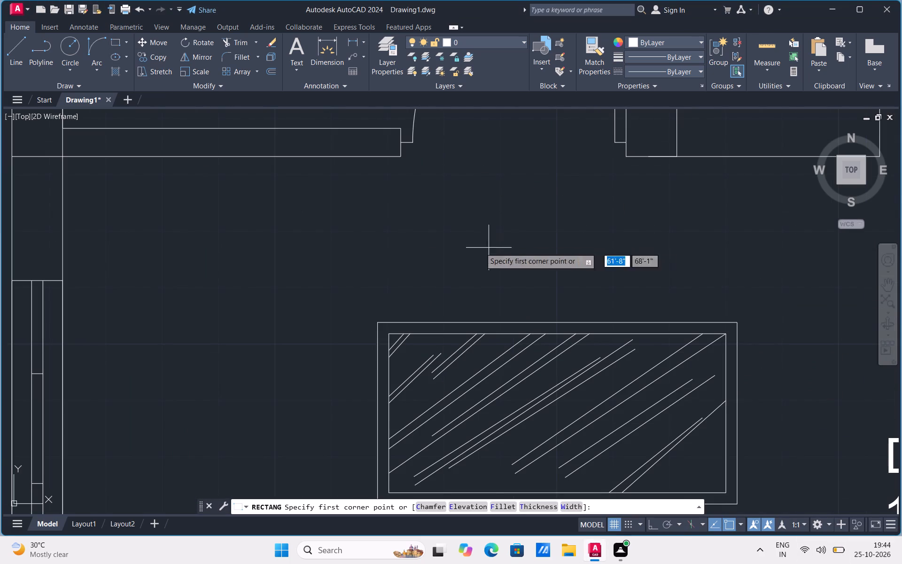
{"action": "scroll", "coordinate": [327, 247], "scroll_direction": "down", "scroll_amount": 1}
{"action": "scroll", "coordinate": [501, 286], "scroll_direction": "up", "scroll_amount": 1}
{"action": "scroll", "coordinate": [405, 275], "scroll_direction": "down", "scroll_amount": 2}
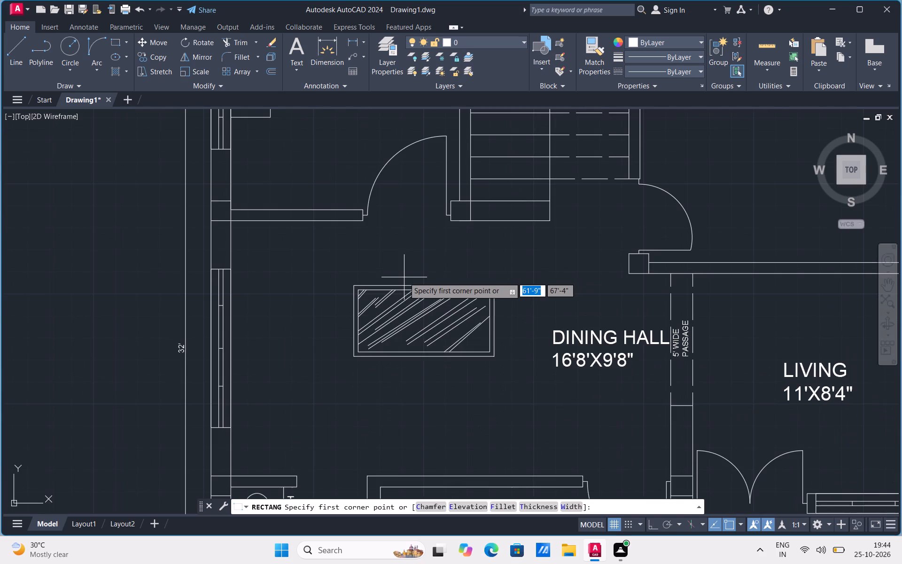
{"action": "scroll", "coordinate": [416, 274], "scroll_direction": "up", "scroll_amount": 2}
{"action": "scroll", "coordinate": [301, 273], "scroll_direction": "up", "scroll_amount": 1}
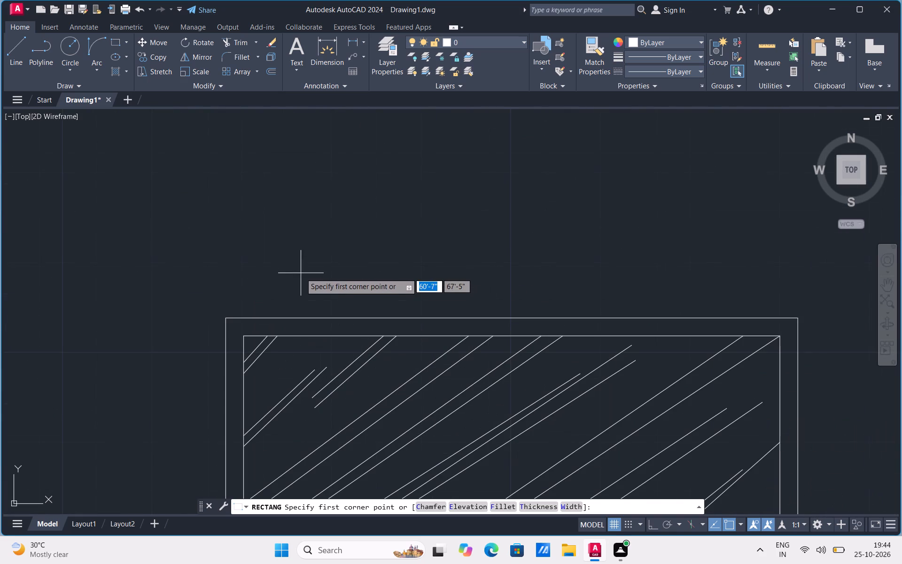
{"action": "left_click", "coordinate": [315, 301]}
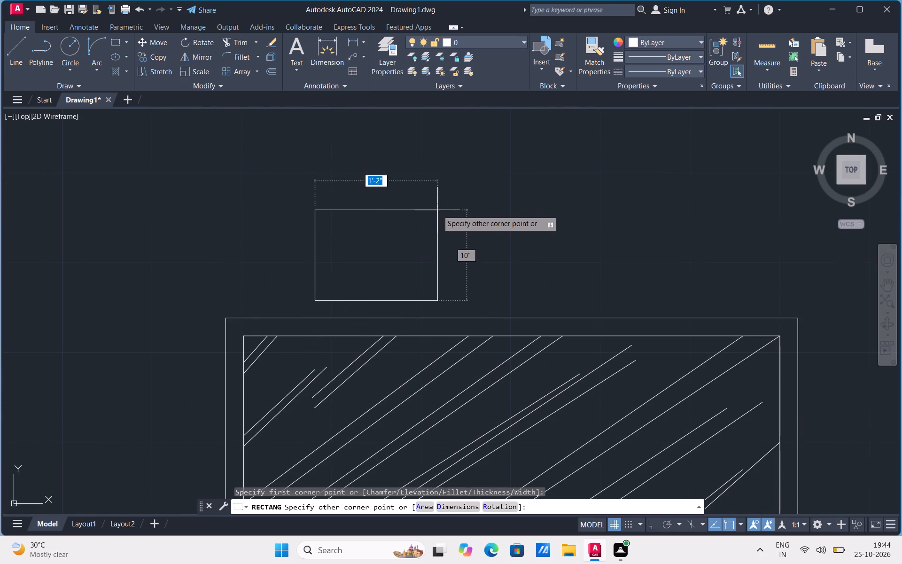
{"action": "left_click", "coordinate": [437, 210]}
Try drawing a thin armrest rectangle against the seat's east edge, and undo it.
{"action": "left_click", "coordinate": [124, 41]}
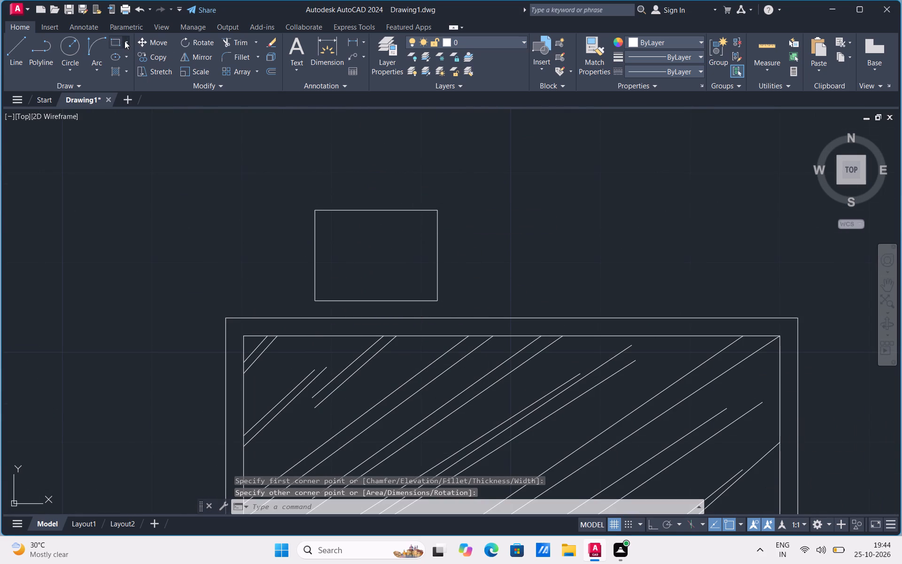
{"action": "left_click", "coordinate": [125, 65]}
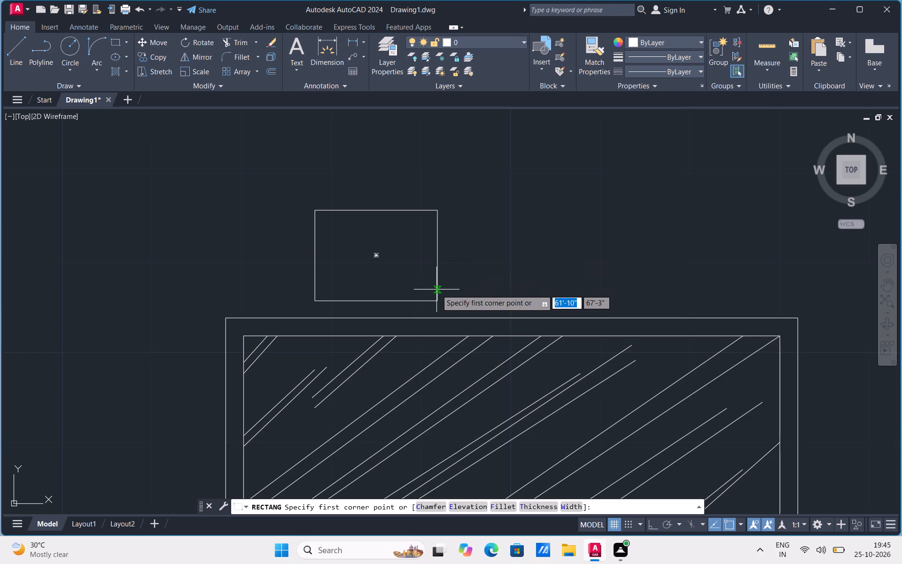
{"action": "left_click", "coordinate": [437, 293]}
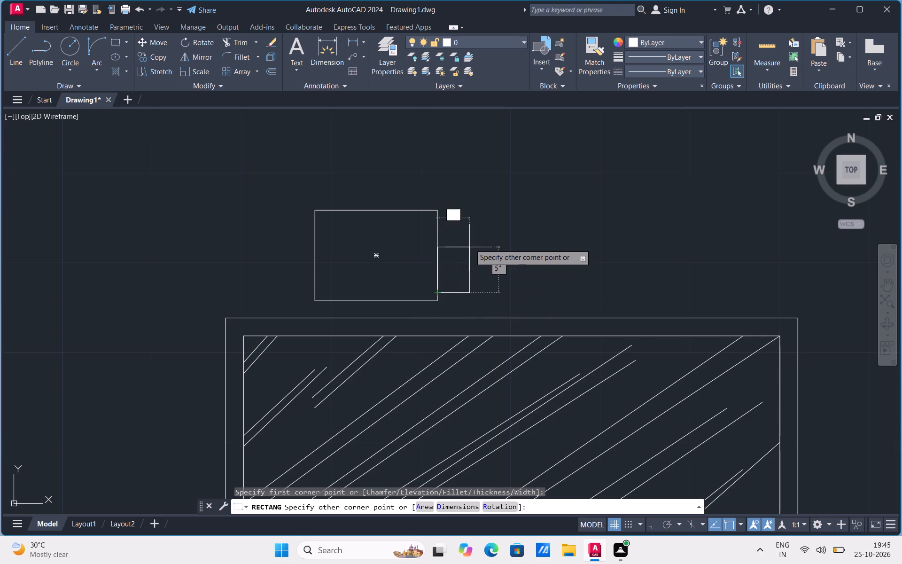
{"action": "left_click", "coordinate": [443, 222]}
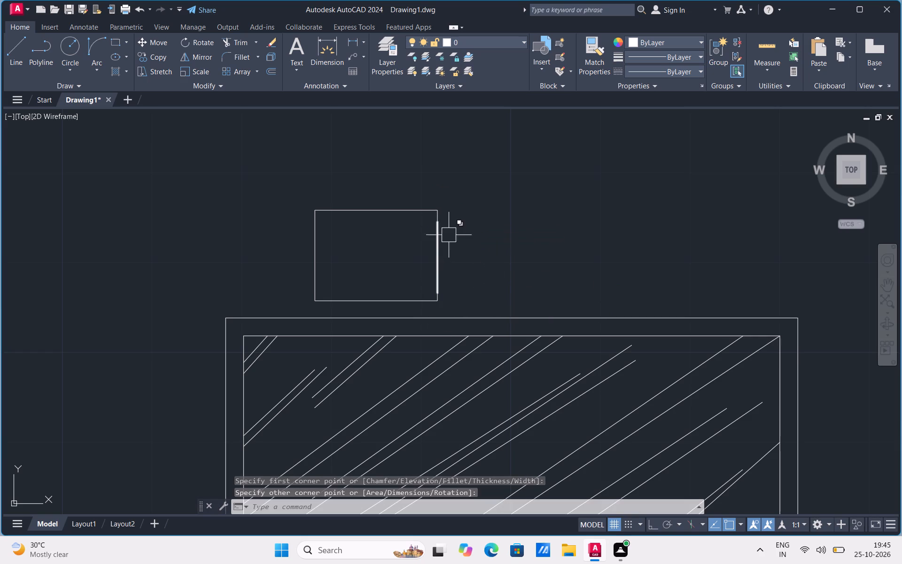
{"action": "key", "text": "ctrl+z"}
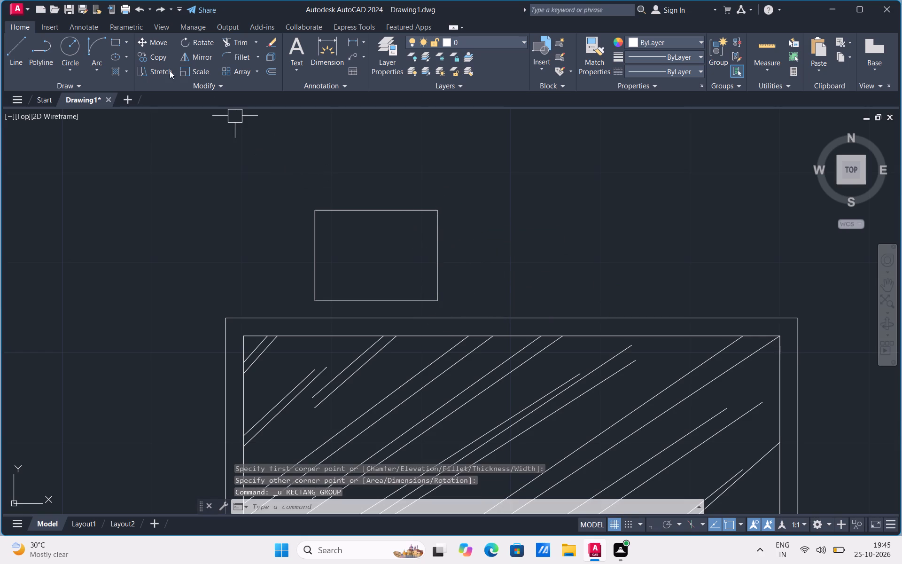
Draw an armrest rectangle about 1" by 7" against the outside of the seat's east edge.
{"action": "left_click", "coordinate": [128, 41]}
{"action": "left_click", "coordinate": [131, 63]}
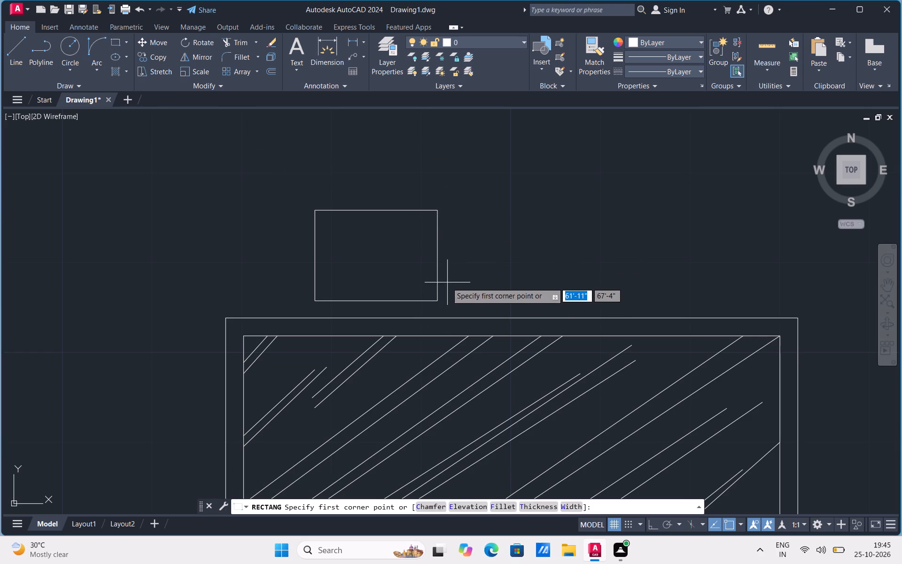
{"action": "left_click", "coordinate": [438, 286]}
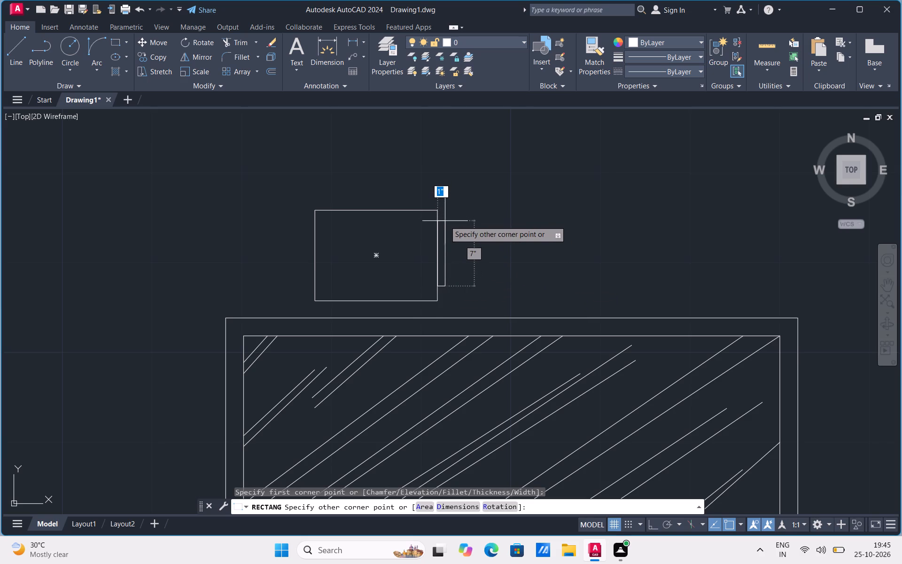
{"action": "left_click", "coordinate": [445, 221]}
Copy the east armrest to the outside of the seat's west edge at the same height.
{"action": "left_click", "coordinate": [445, 243]}
{"action": "right_click", "coordinate": [445, 243]}
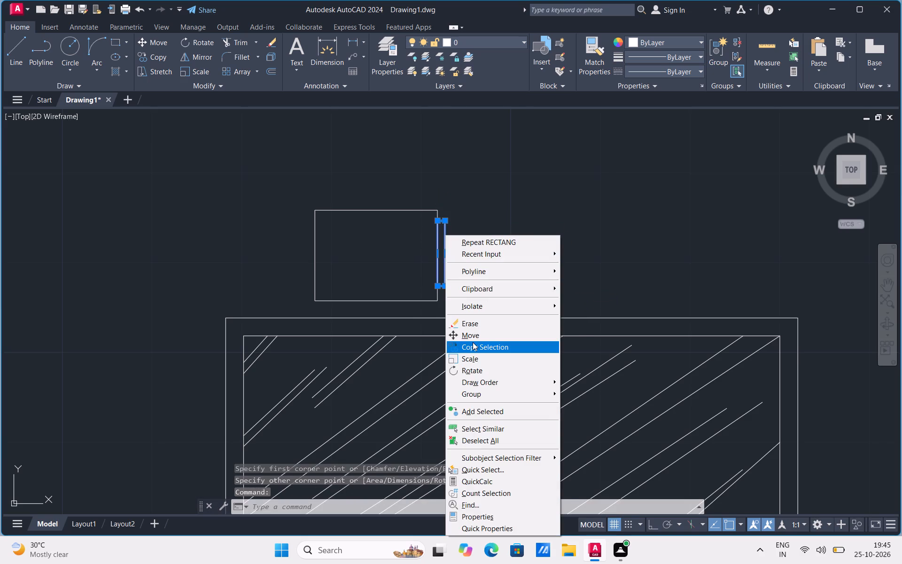
{"action": "left_click", "coordinate": [473, 342]}
{"action": "left_click", "coordinate": [450, 221]}
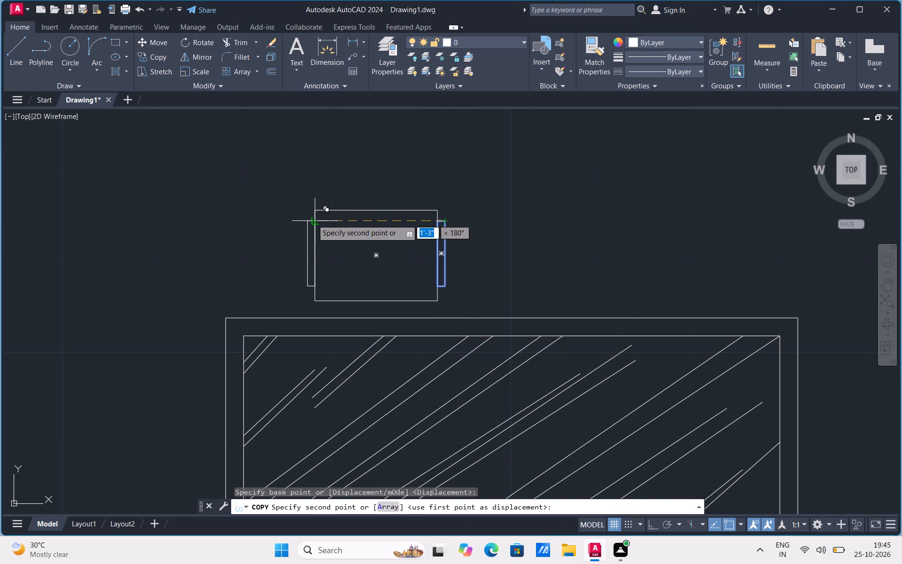
{"action": "left_click", "coordinate": [312, 219]}
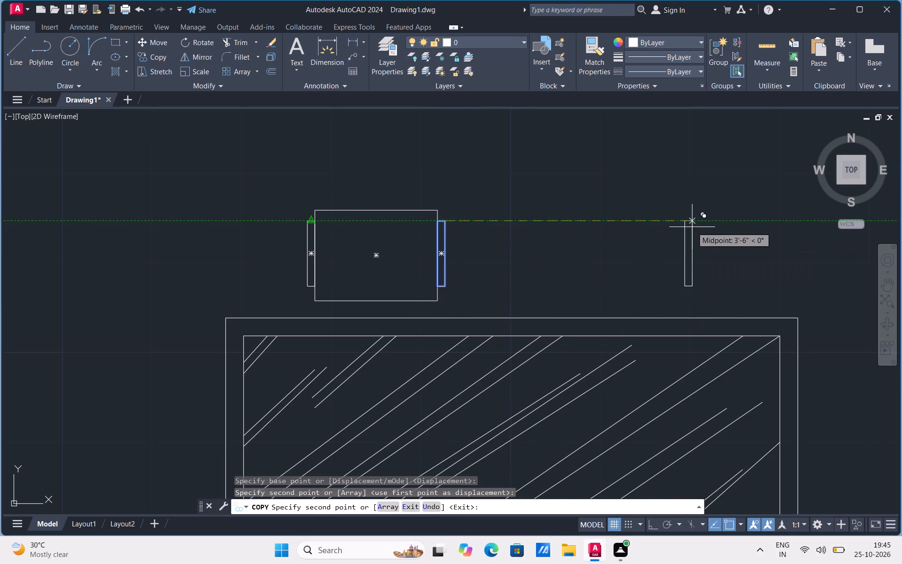
Draw a shallow backrest arc bulging north from the seat's north edge, using start, end and direction.
{"action": "left_click", "coordinate": [92, 69]}
{"action": "left_click", "coordinate": [113, 214]}
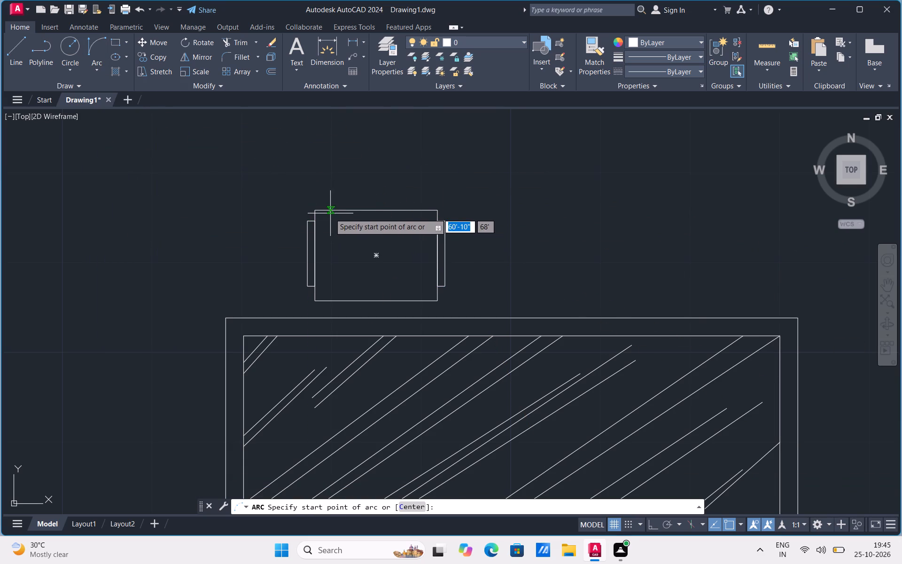
{"action": "left_click", "coordinate": [325, 211]}
{"action": "left_click", "coordinate": [429, 212]}
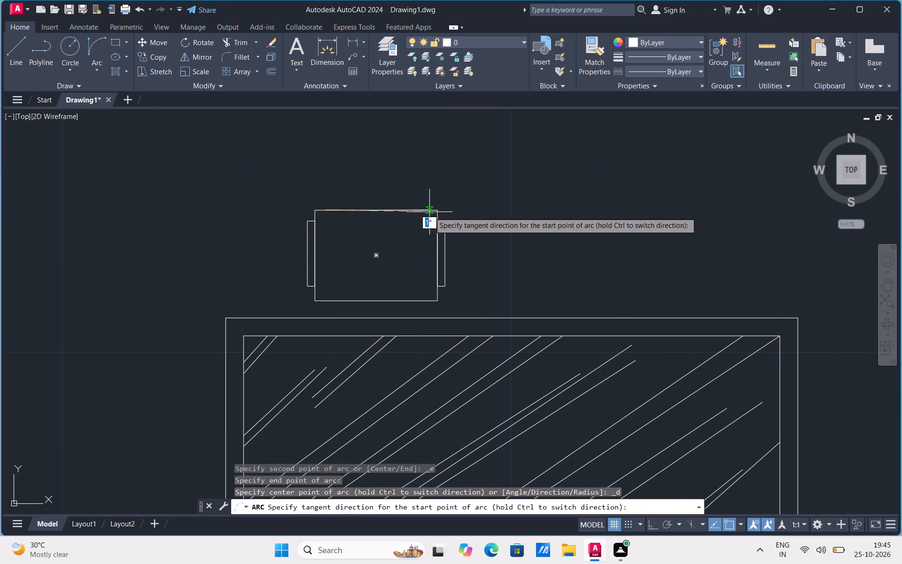
{"action": "left_click", "coordinate": [411, 158]}
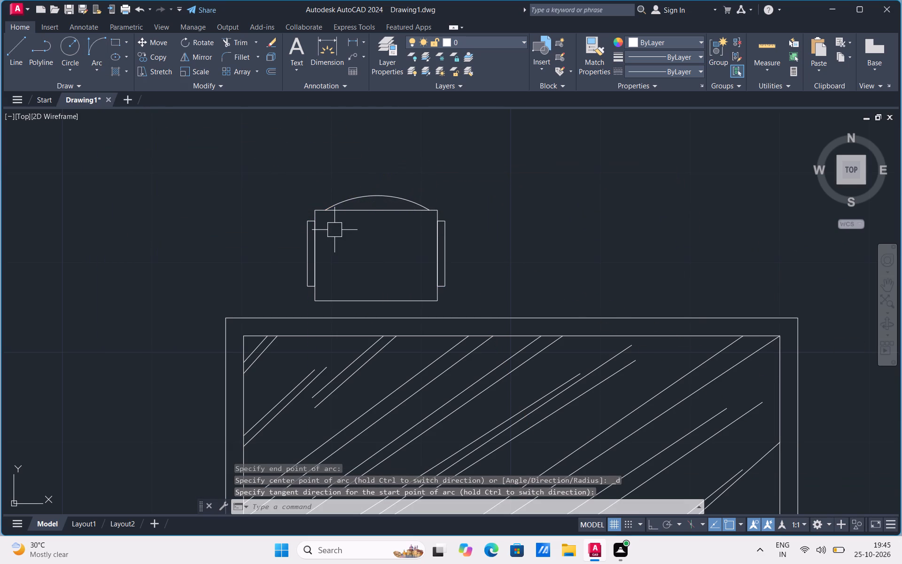
{"action": "scroll", "coordinate": [411, 251], "scroll_direction": "down", "scroll_amount": 1}
{"action": "scroll", "coordinate": [336, 267], "scroll_direction": "up", "scroll_amount": 1}
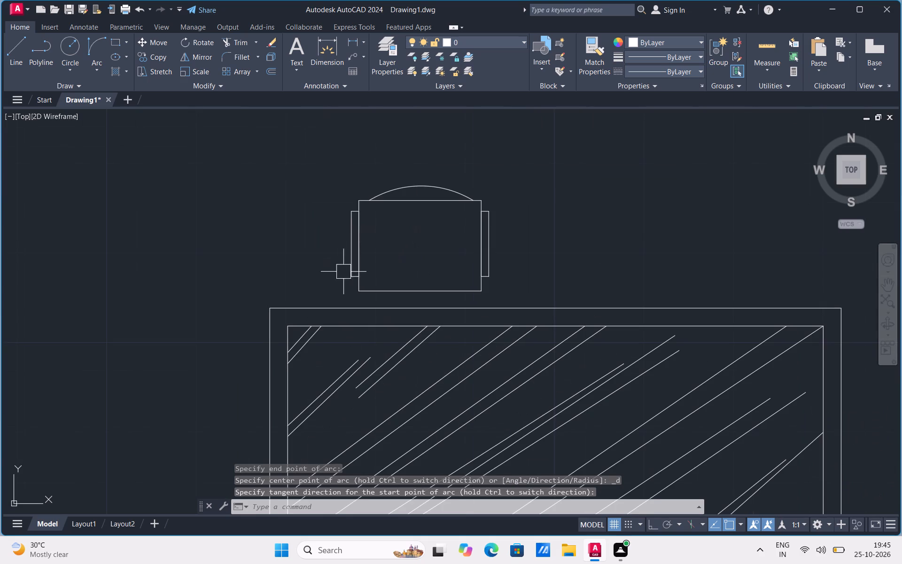
Draw an arc rounding the seat's southwest corner, from the west armrest's lower end to the south edge.
{"action": "left_click", "coordinate": [100, 73]}
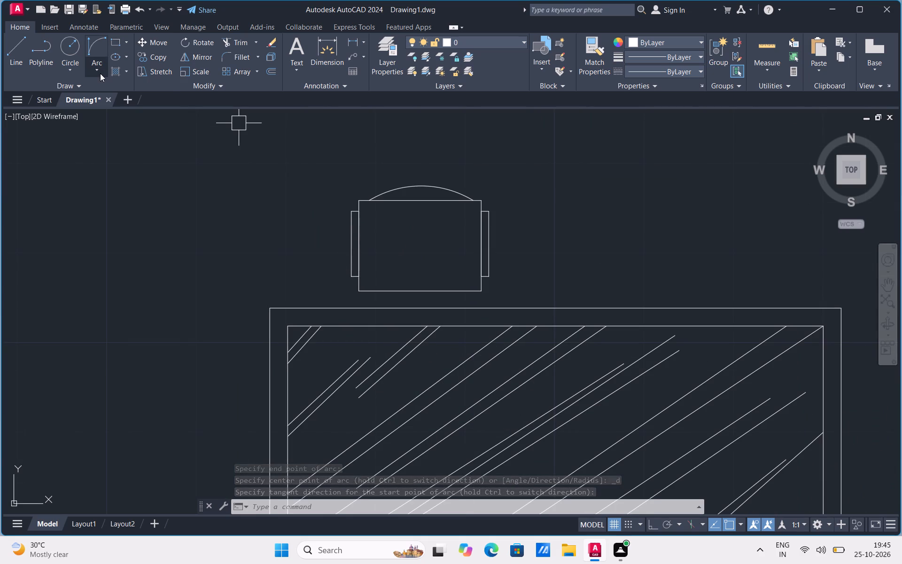
{"action": "left_click", "coordinate": [111, 211]}
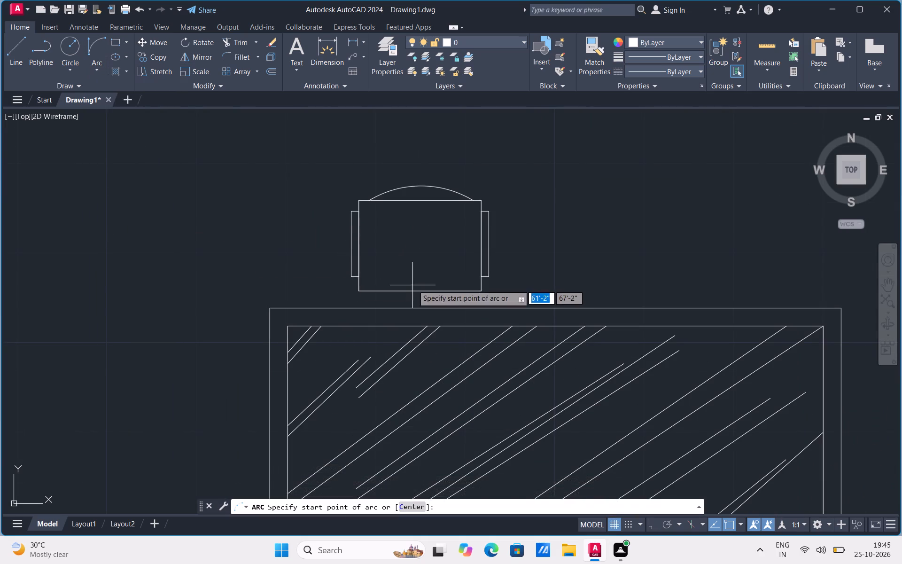
{"action": "scroll", "coordinate": [416, 281], "scroll_direction": "up", "scroll_amount": 2}
{"action": "left_click", "coordinate": [265, 276]}
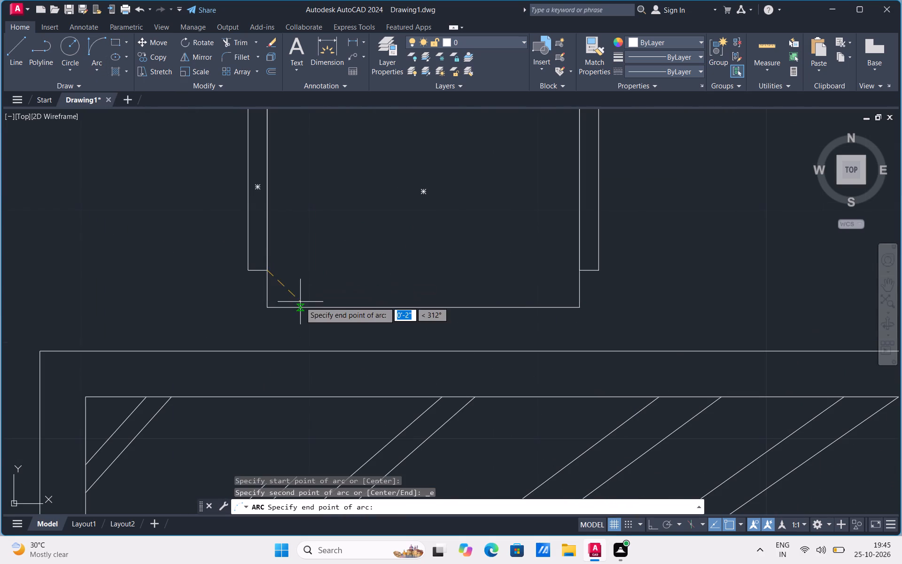
{"action": "left_click", "coordinate": [304, 306]}
{"action": "left_click", "coordinate": [260, 306]}
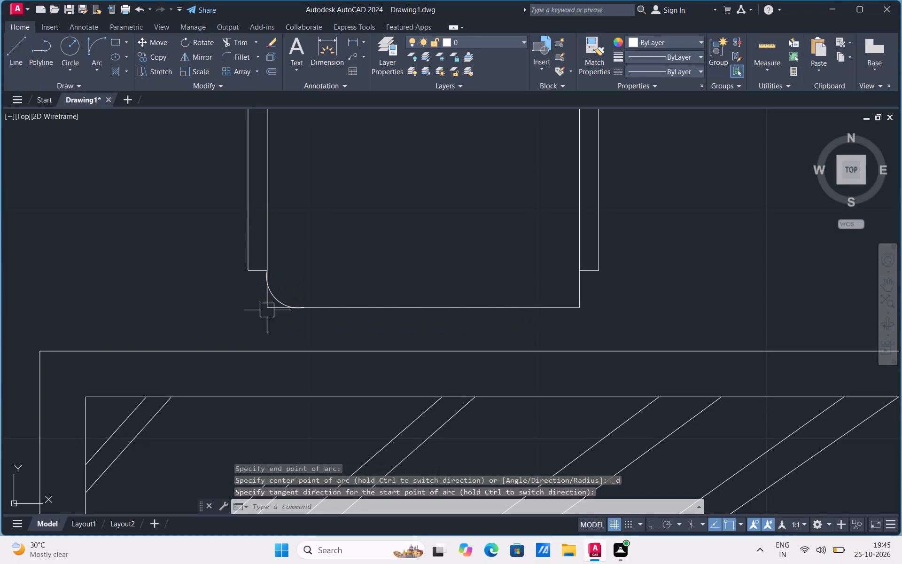
Draw an arc rounding the seat's southeast corner, from the south edge to the east armrest's lower end.
{"action": "left_click", "coordinate": [95, 71]}
{"action": "left_click", "coordinate": [115, 209]}
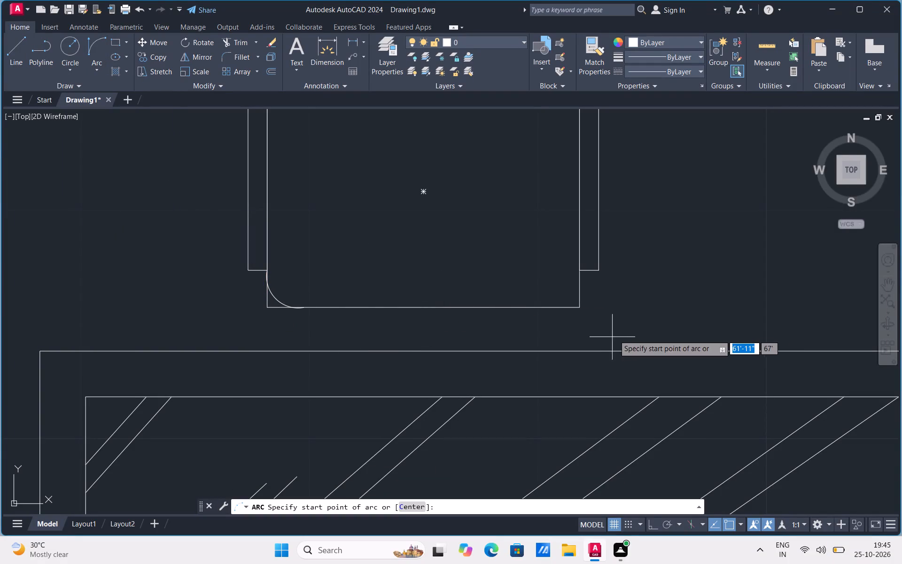
{"action": "left_click", "coordinate": [528, 306]}
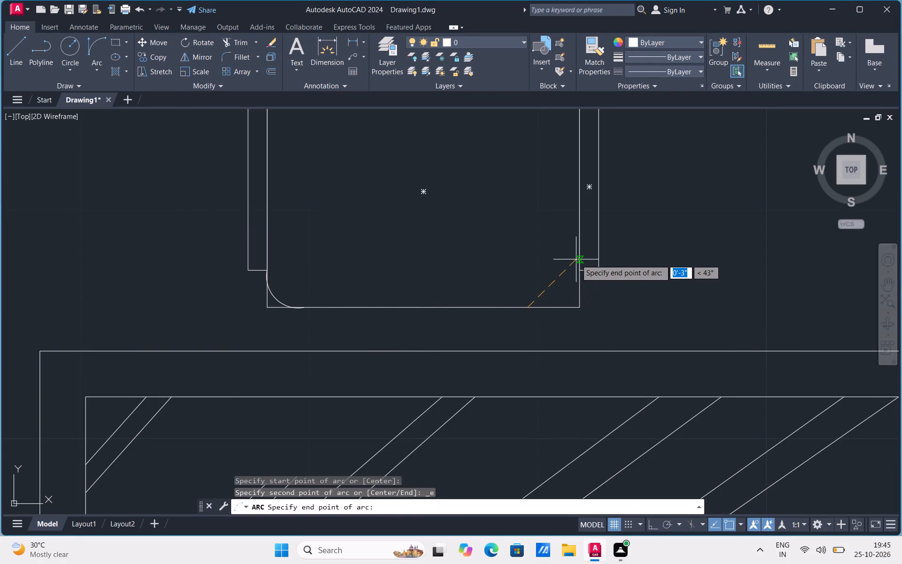
{"action": "left_click", "coordinate": [576, 270]}
{"action": "left_click", "coordinate": [574, 312]}
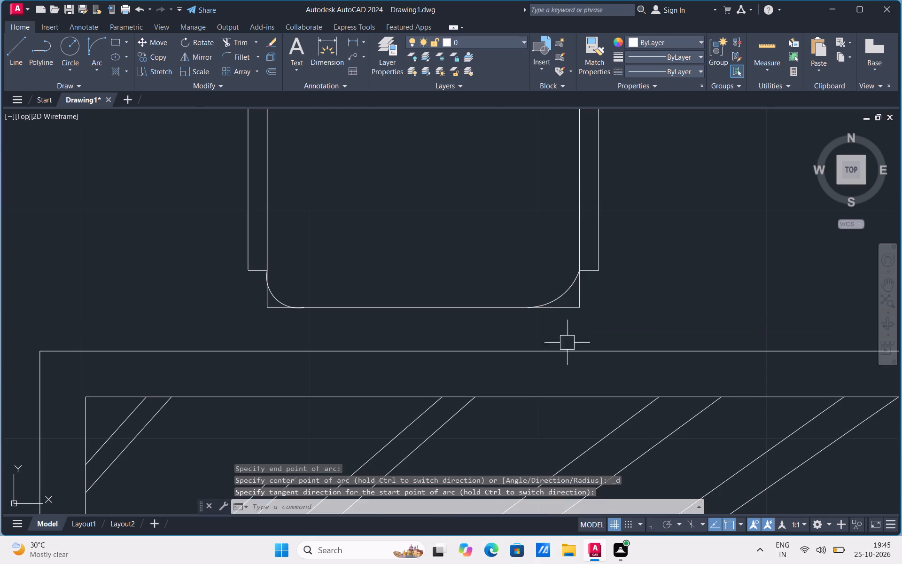
{"action": "scroll", "coordinate": [561, 361], "scroll_direction": "down", "scroll_amount": 2}
{"action": "scroll", "coordinate": [560, 319], "scroll_direction": "up", "scroll_amount": 1}
Trim the seat's square southwest corner and leftover edge pieces back to the arc's ends, and remove that arc.
{"action": "left_click", "coordinate": [241, 44]}
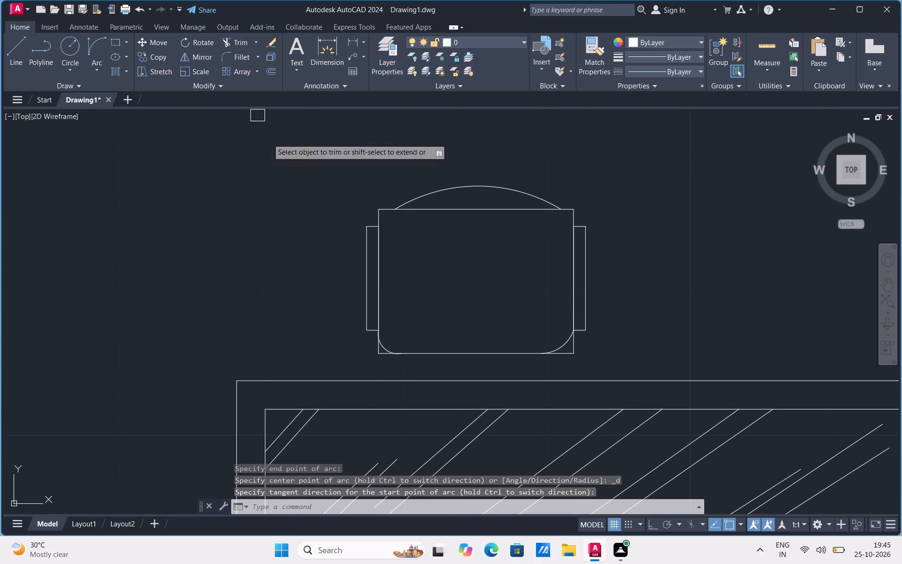
{"action": "scroll", "coordinate": [373, 356], "scroll_direction": "up", "scroll_amount": 1}
{"action": "left_click", "coordinate": [377, 345]}
{"action": "left_click", "coordinate": [387, 359]}
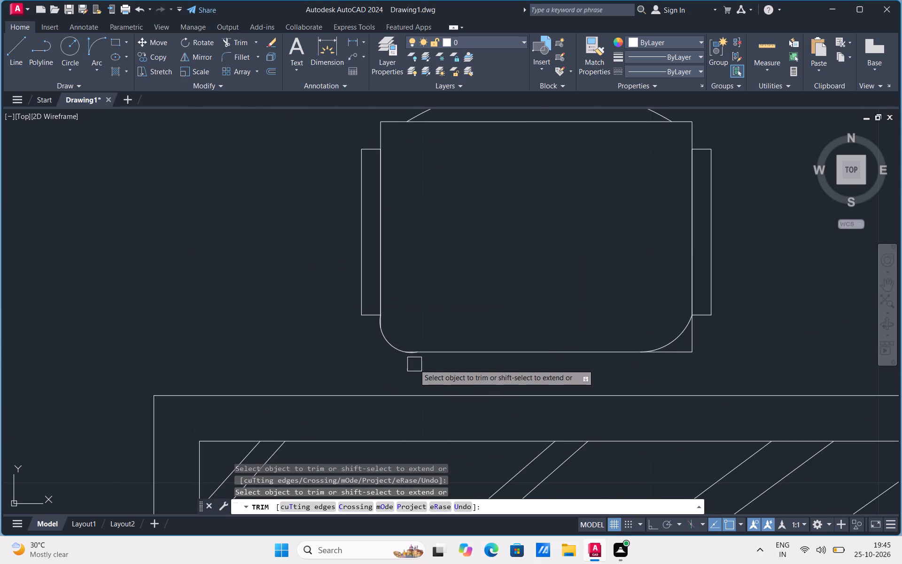
{"action": "scroll", "coordinate": [414, 364], "scroll_direction": "up", "scroll_amount": 4}
{"action": "scroll", "coordinate": [362, 285], "scroll_direction": "up", "scroll_amount": 2}
{"action": "left_click", "coordinate": [375, 293]}
{"action": "scroll", "coordinate": [390, 369], "scroll_direction": "down", "scroll_amount": 2}
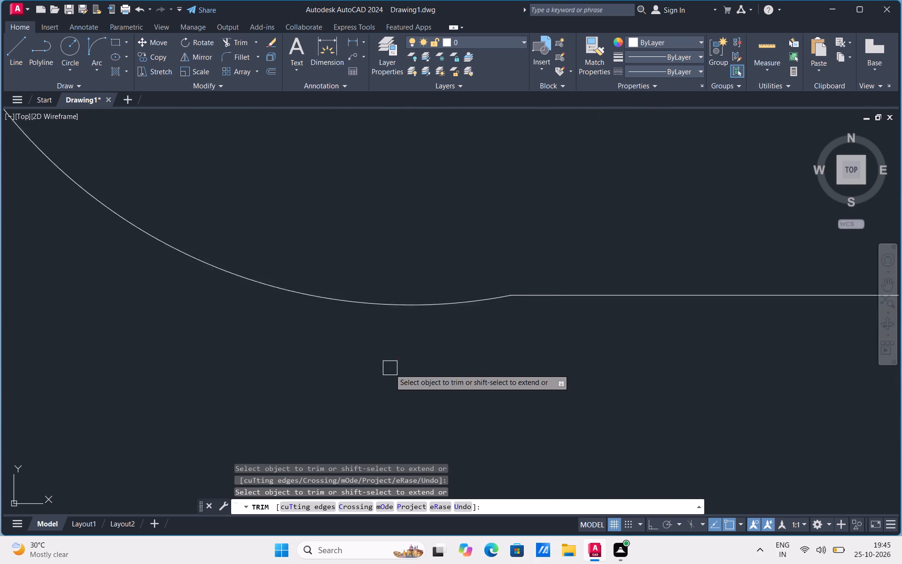
{"action": "scroll", "coordinate": [390, 369], "scroll_direction": "down", "scroll_amount": 3}
{"action": "scroll", "coordinate": [356, 318], "scroll_direction": "up", "scroll_amount": 3}
{"action": "left_click", "coordinate": [302, 300]}
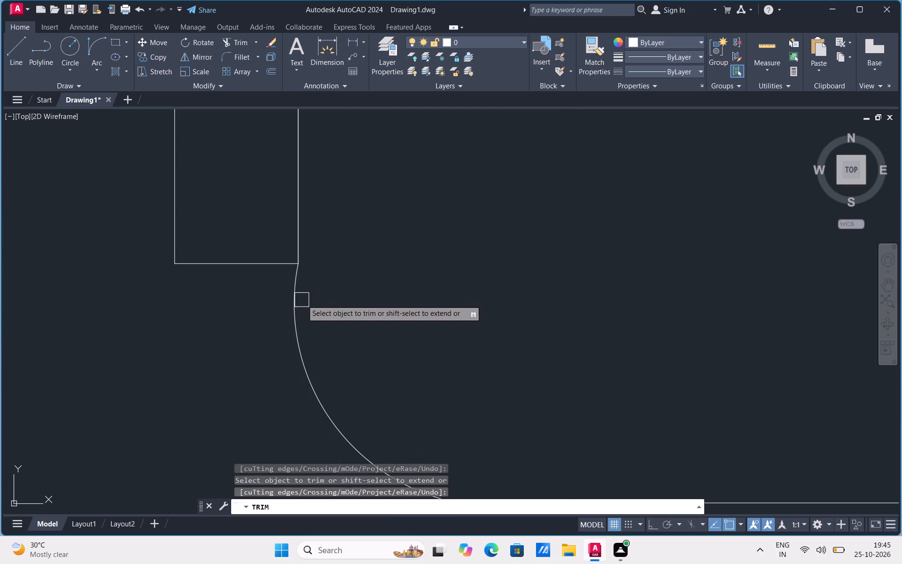
{"action": "left_click", "coordinate": [302, 323]}
Trim off the seat's square southeast corner outside its rounding arc.
{"action": "scroll", "coordinate": [370, 277], "scroll_direction": "down", "scroll_amount": 3}
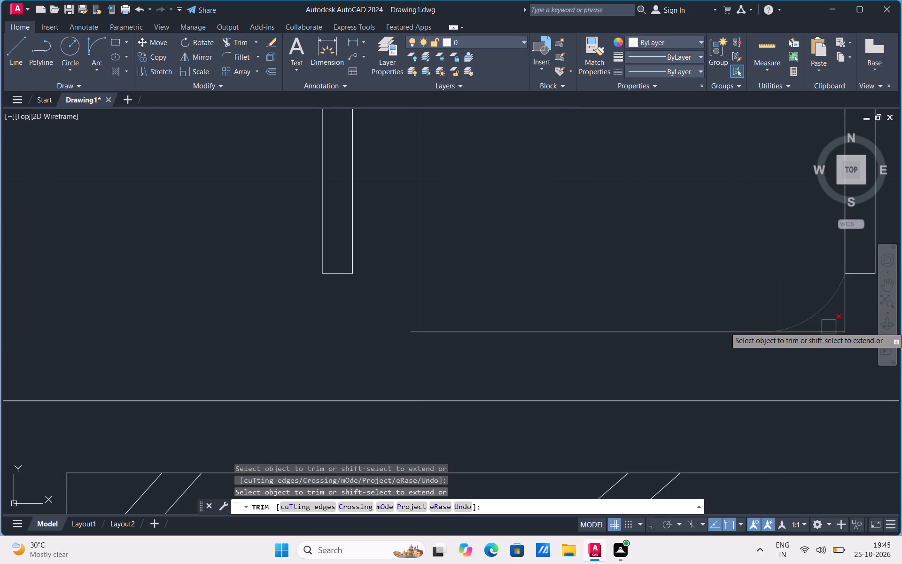
{"action": "left_click", "coordinate": [828, 331]}
{"action": "left_click", "coordinate": [839, 314]}
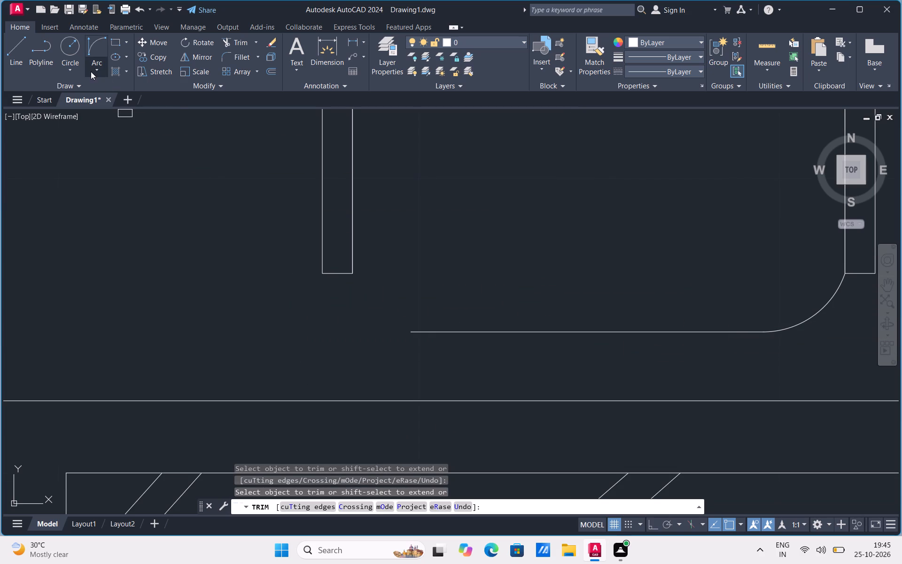
Redraw the southwest corner arc from the west armrest's lower inner corner to the open end of the south edge.
{"action": "left_click", "coordinate": [91, 71]}
{"action": "left_click", "coordinate": [102, 207]}
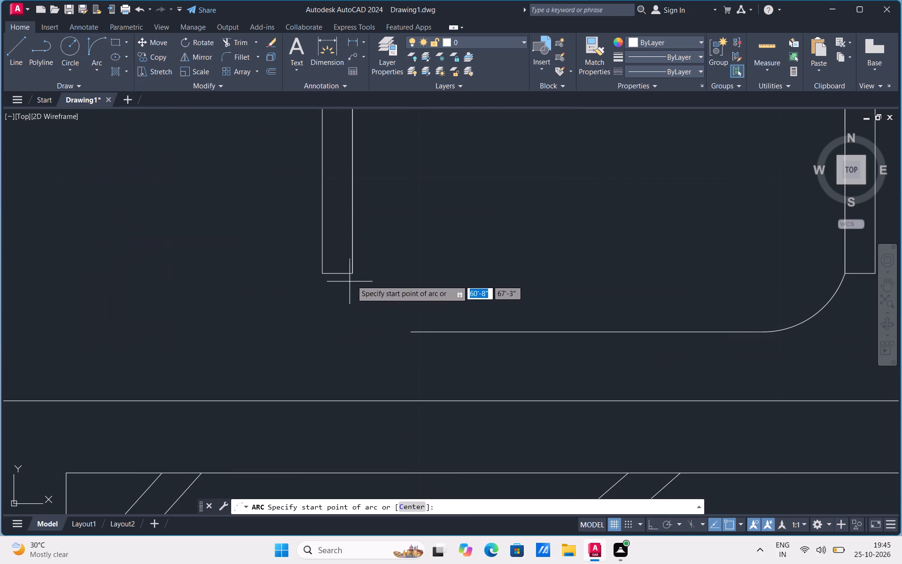
{"action": "left_click", "coordinate": [351, 274]}
{"action": "left_click", "coordinate": [413, 334]}
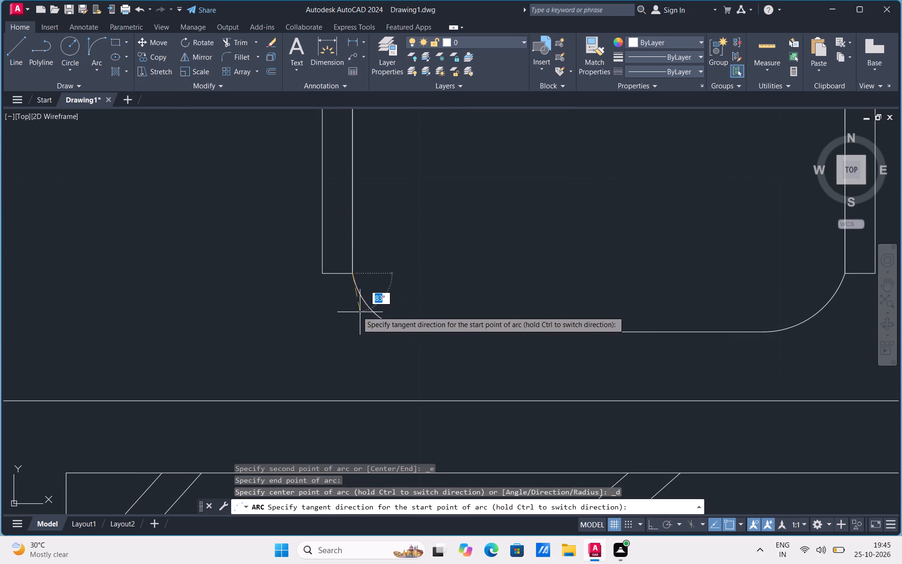
{"action": "left_click", "coordinate": [346, 309]}
{"action": "scroll", "coordinate": [252, 344], "scroll_direction": "down", "scroll_amount": 2}
{"action": "scroll", "coordinate": [316, 209], "scroll_direction": "up", "scroll_amount": 1}
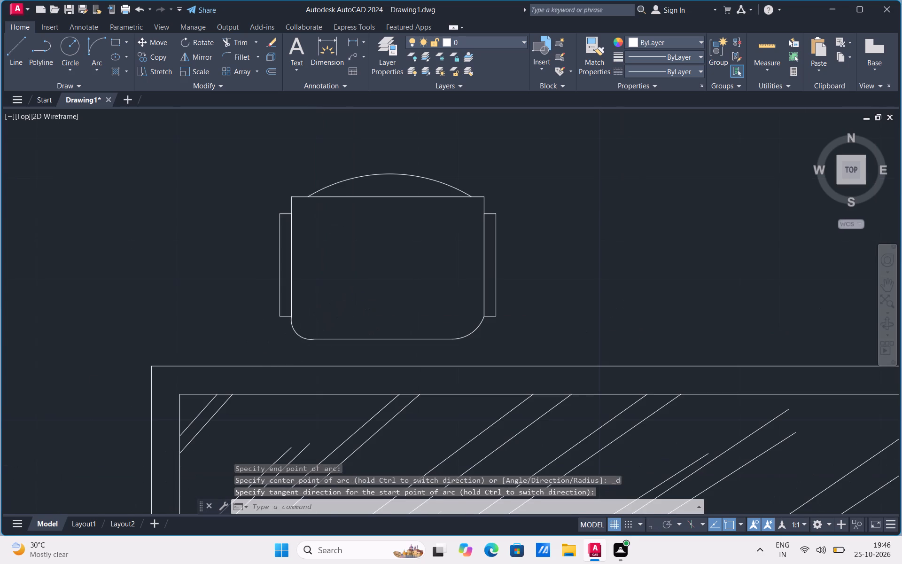
Draw a start-end-direction arc rounding the seat's northeast corner, from the backrest arc's east end to the east armrest's upper inner corner.
{"action": "left_click", "coordinate": [100, 70]}
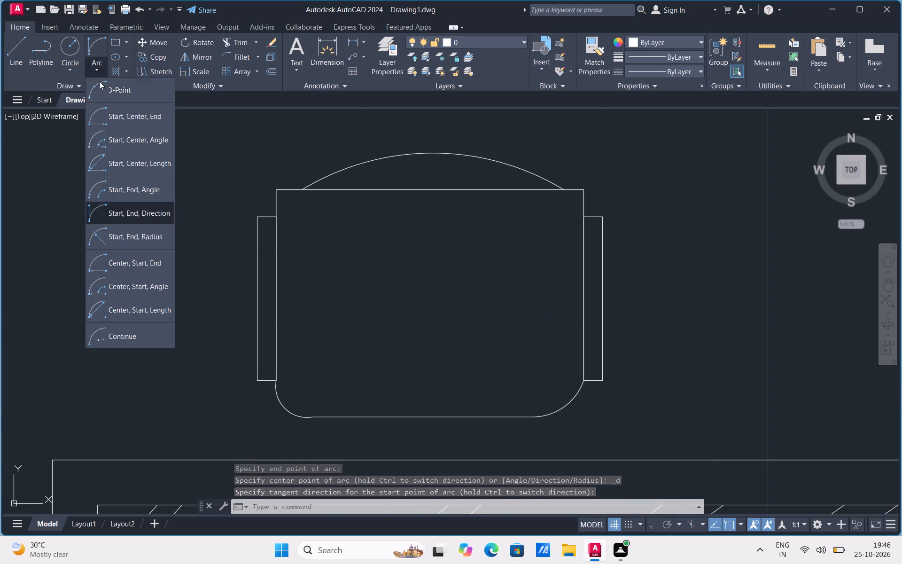
{"action": "left_click", "coordinate": [111, 211]}
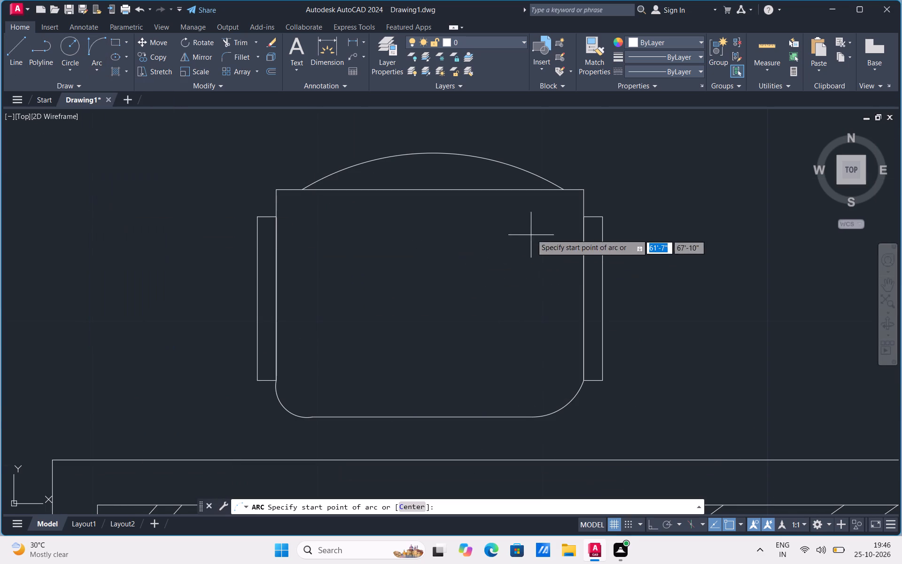
{"action": "left_click", "coordinate": [563, 188]}
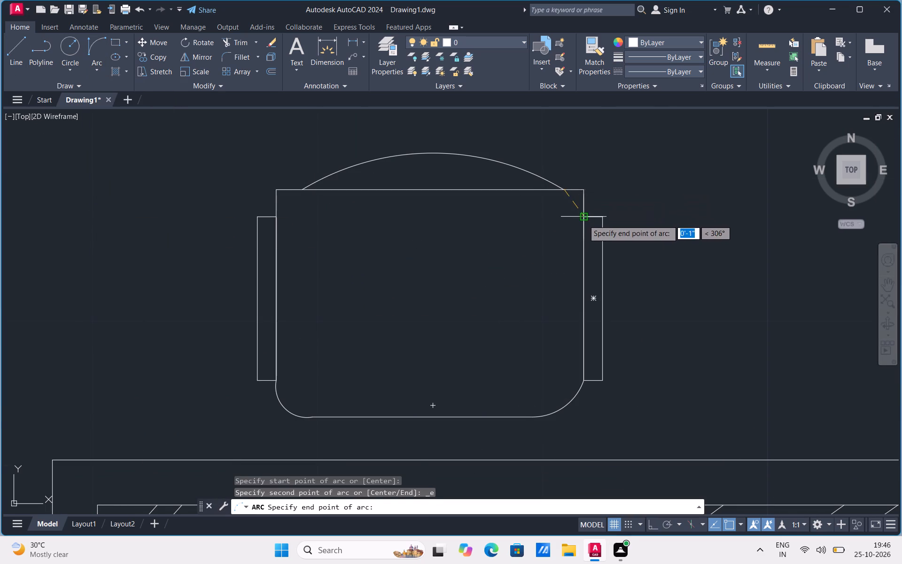
{"action": "left_click", "coordinate": [583, 220]}
{"action": "scroll", "coordinate": [589, 188], "scroll_direction": "up", "scroll_amount": 4}
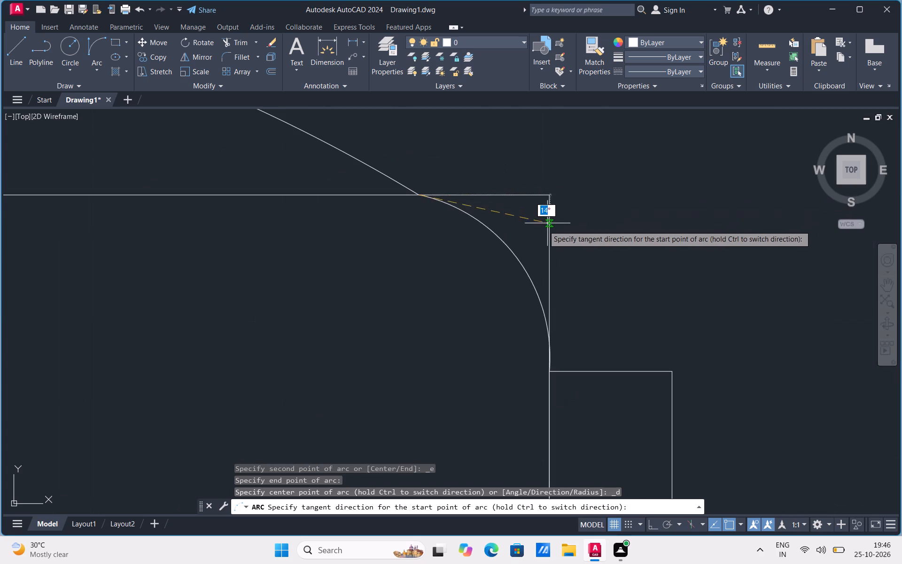
{"action": "left_click", "coordinate": [540, 231]}
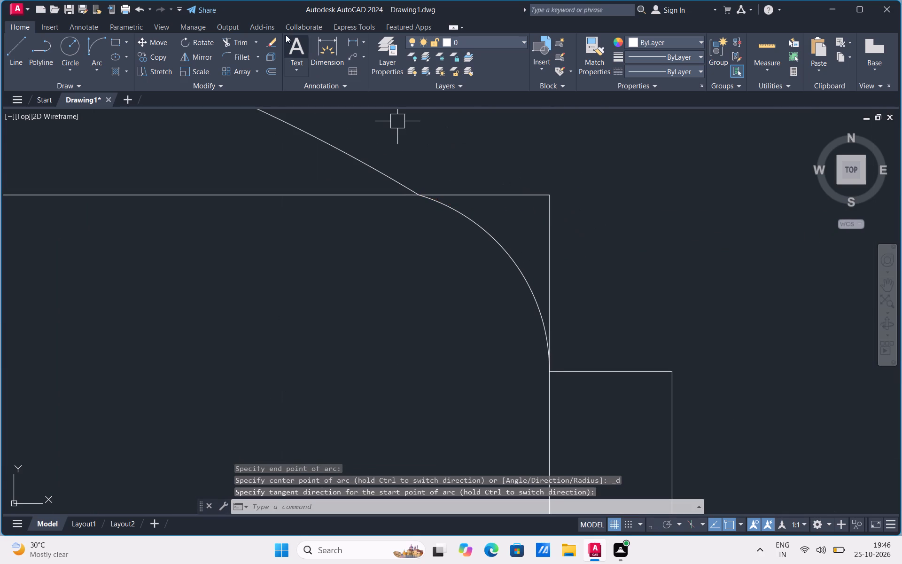
Trim off the seat's square northeast corner outside its rounding arc.
{"action": "left_click", "coordinate": [242, 43]}
{"action": "left_click", "coordinate": [480, 188]}
{"action": "left_click", "coordinate": [544, 224]}
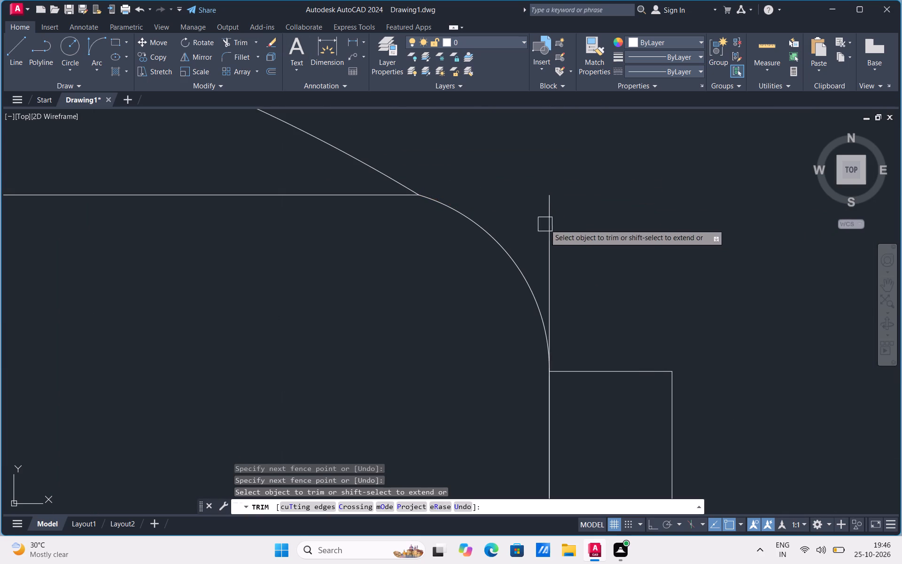
{"action": "left_click", "coordinate": [544, 232]}
Draw a matching arc rounding the seat's northwest corner, from the west armrest's upper inner corner to the backrest arc's west end.
{"action": "scroll", "coordinate": [610, 226], "scroll_direction": "down", "scroll_amount": 5}
{"action": "scroll", "coordinate": [436, 234], "scroll_direction": "up", "scroll_amount": 2}
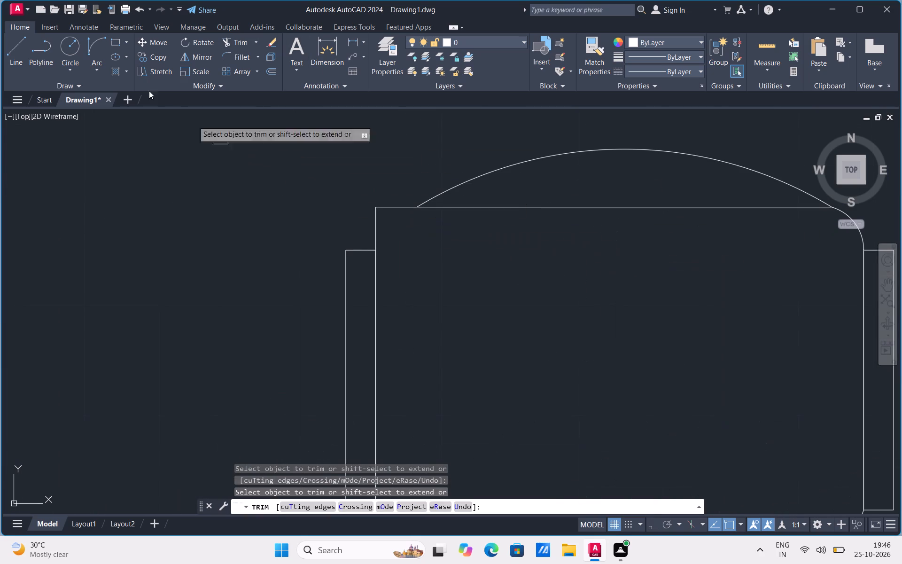
{"action": "left_click", "coordinate": [93, 71]}
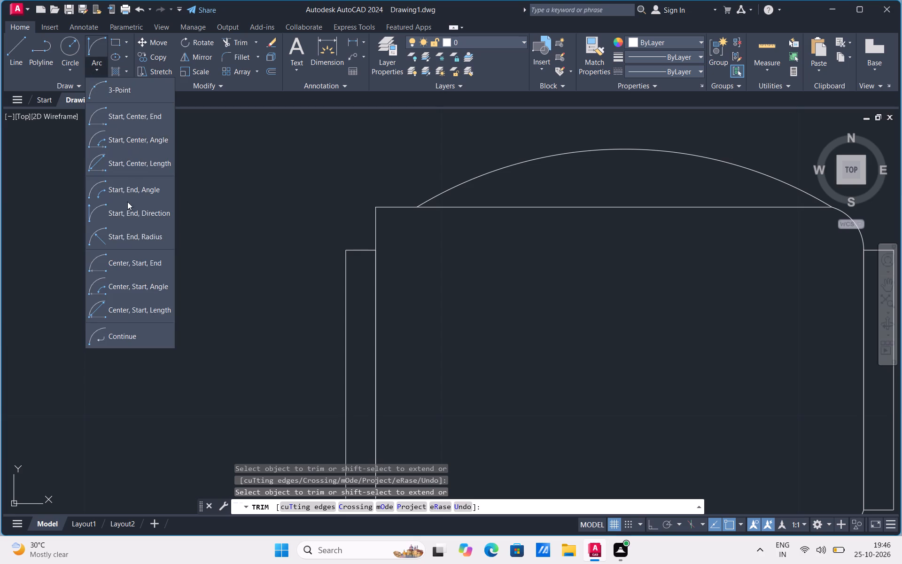
{"action": "left_click", "coordinate": [124, 217]}
{"action": "scroll", "coordinate": [365, 251], "scroll_direction": "up", "scroll_amount": 1}
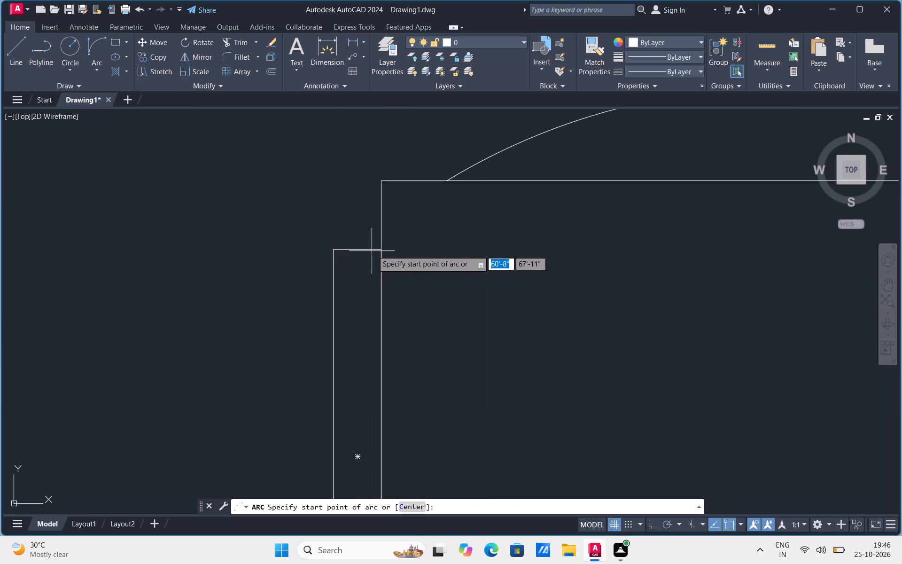
{"action": "left_click", "coordinate": [384, 251]}
{"action": "left_click", "coordinate": [446, 182]}
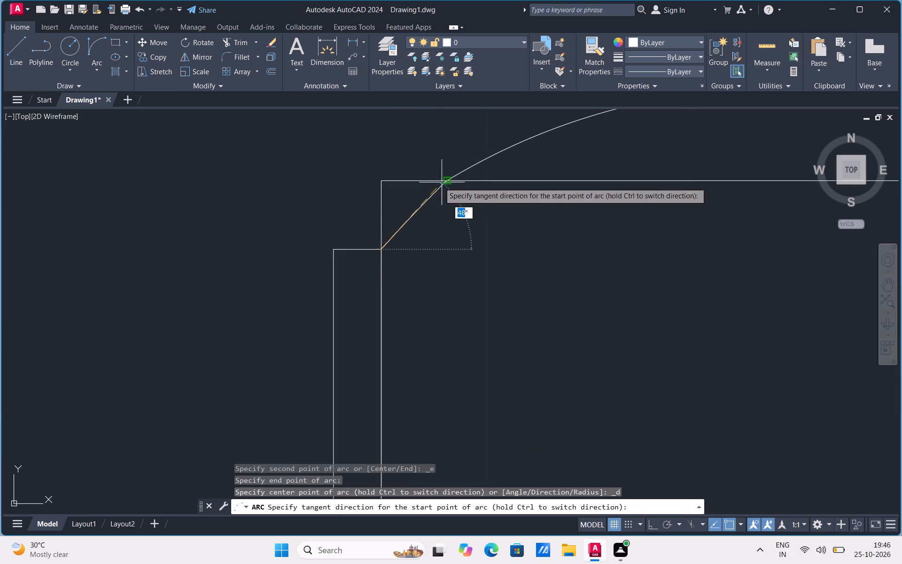
{"action": "left_click", "coordinate": [382, 177]}
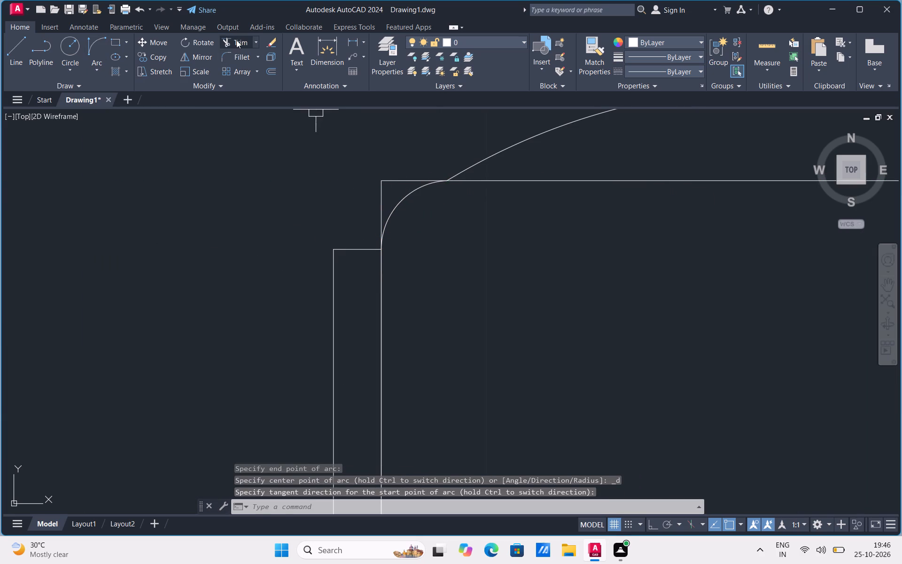
Trim off the seat's square northwest corner outside its rounding arc.
{"action": "left_click", "coordinate": [236, 40]}
{"action": "left_click_drag", "start_coordinate": [361, 199], "coordinate": [414, 168]}
{"action": "scroll", "coordinate": [230, 197], "scroll_direction": "down", "scroll_amount": 2}
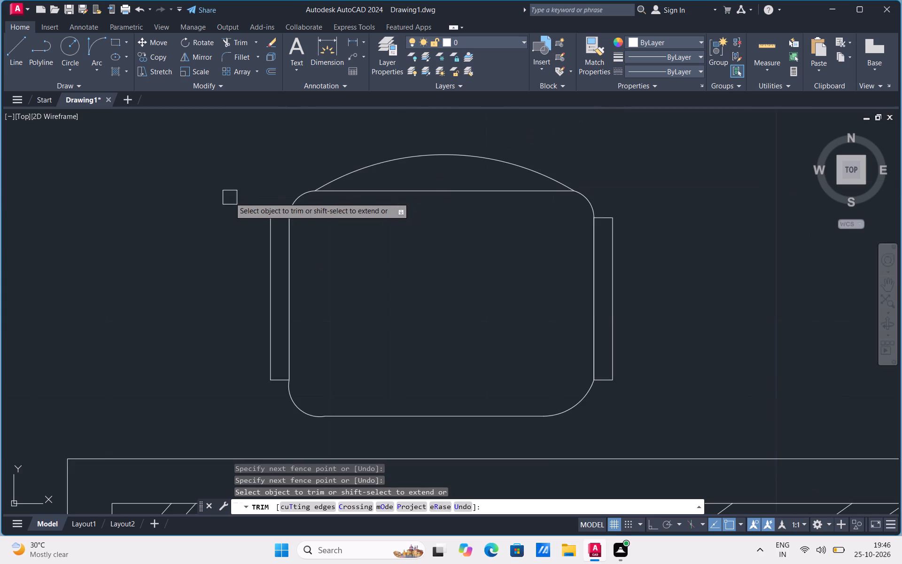
{"action": "scroll", "coordinate": [344, 251], "scroll_direction": "down", "scroll_amount": 1}
{"action": "key", "text": "Escape"}
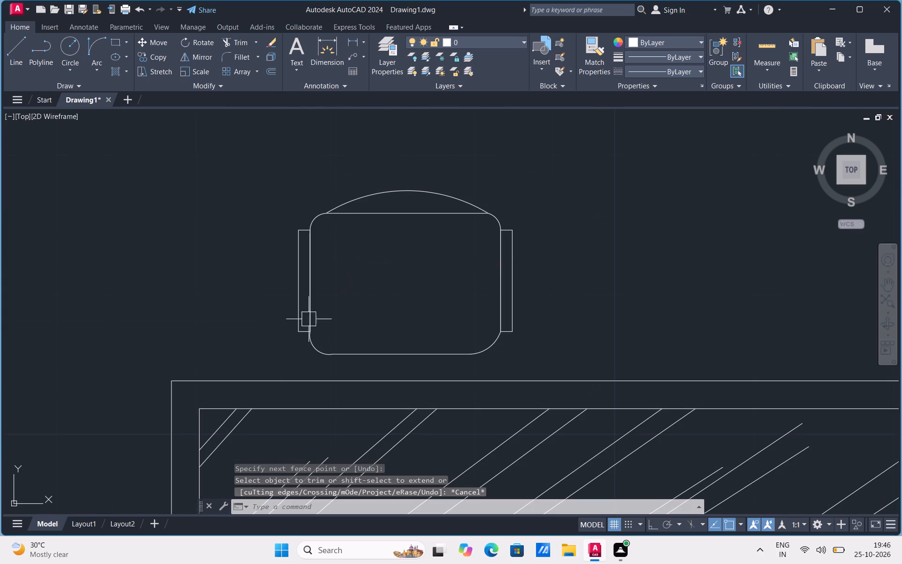
Group all the chair's lines and arcs into one object.
{"action": "left_click", "coordinate": [276, 367]}
{"action": "left_click", "coordinate": [571, 178]}
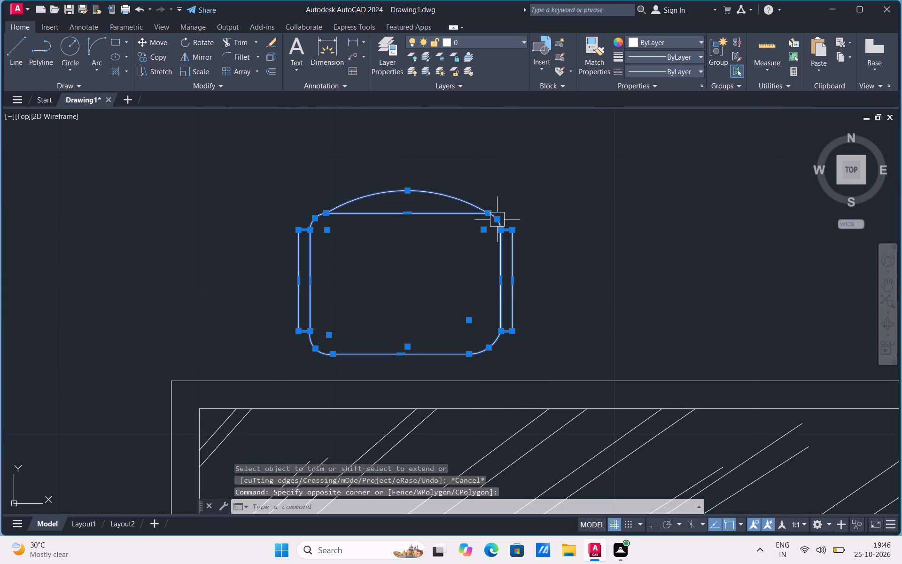
{"action": "right_click", "coordinate": [498, 221]}
{"action": "left_click", "coordinate": [530, 365]}
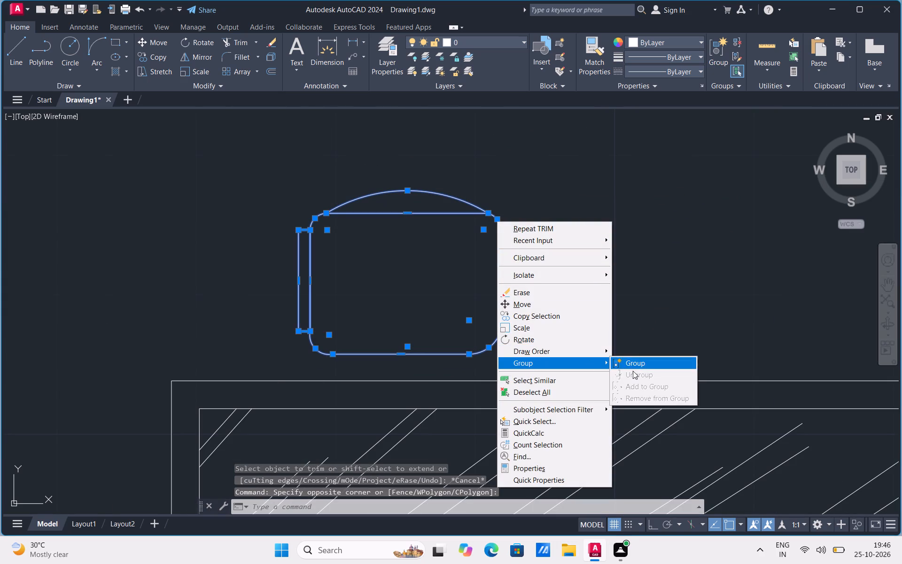
{"action": "left_click", "coordinate": [636, 362]}
Copy the grouped chair twice eastward along the table's north side, about 1'-6" and 2'-11" from the original.
{"action": "left_click", "coordinate": [500, 330]}
{"action": "right_click", "coordinate": [498, 330]}
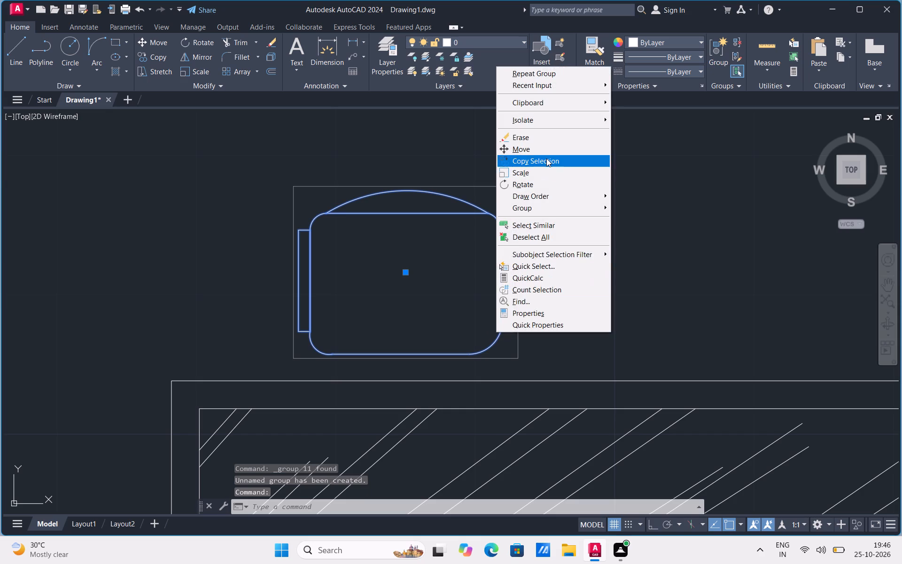
{"action": "left_click", "coordinate": [546, 158]}
{"action": "left_click", "coordinate": [418, 253]}
{"action": "scroll", "coordinate": [220, 228], "scroll_direction": "down", "scroll_amount": 3}
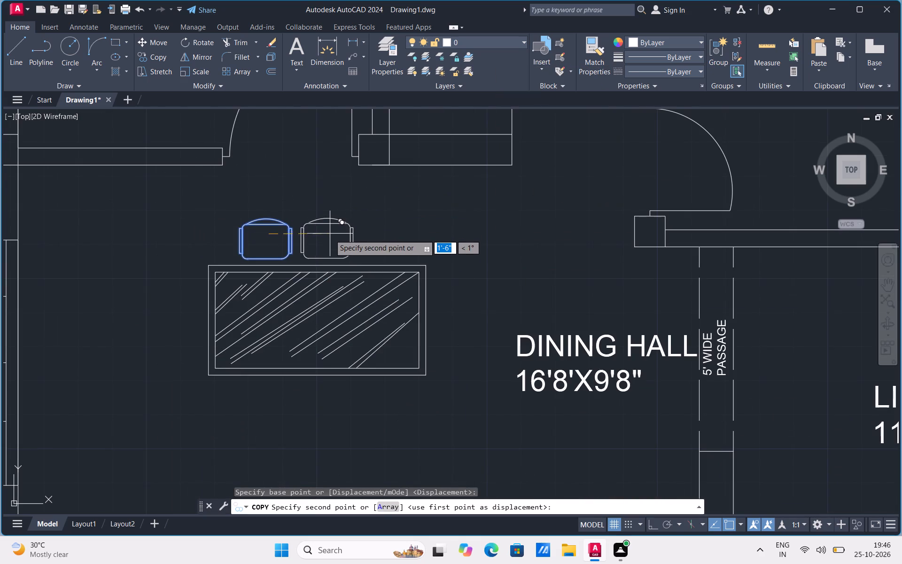
{"action": "scroll", "coordinate": [330, 235], "scroll_direction": "up", "scroll_amount": 1}
{"action": "left_click", "coordinate": [330, 235]}
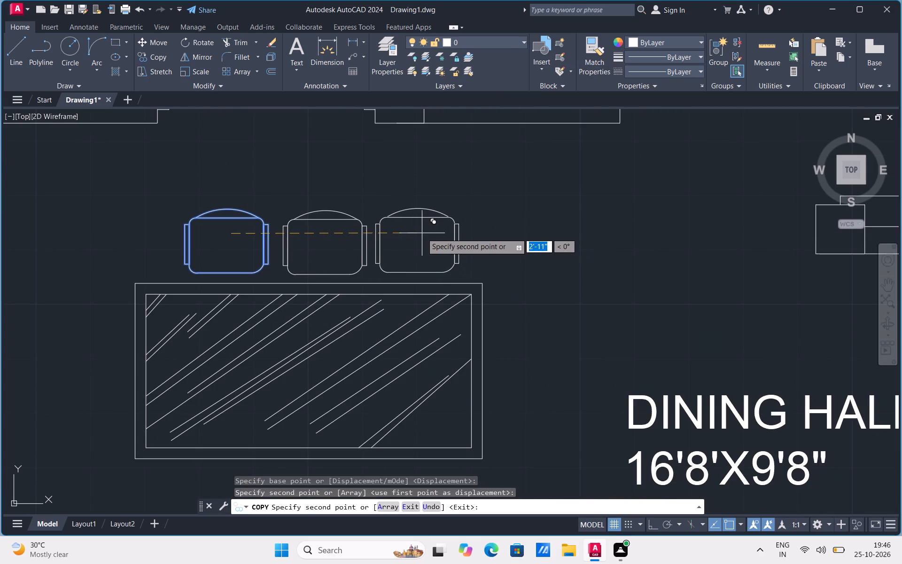
{"action": "left_click", "coordinate": [424, 237]}
{"action": "key", "text": "Escape"}
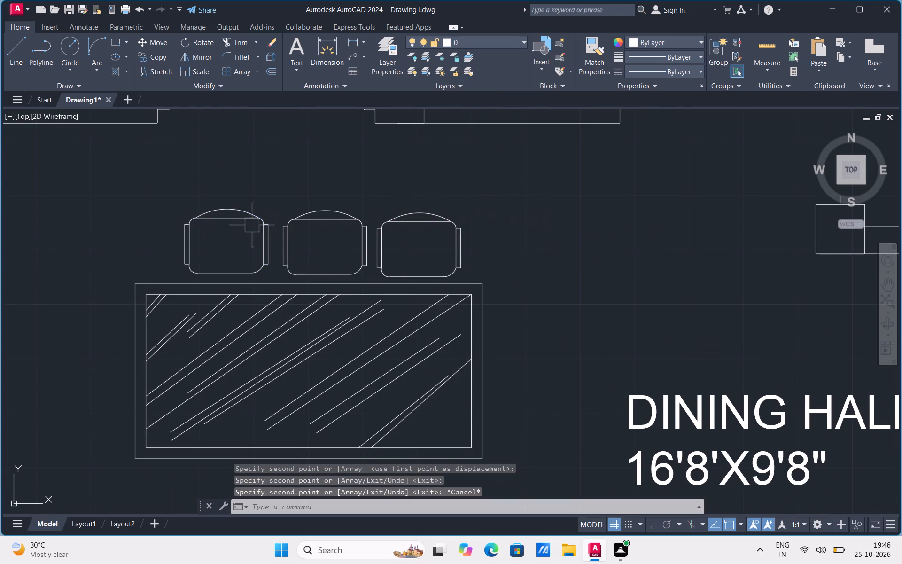
Move the row of three chairs slightly west so it sits centrally along the table's north side.
{"action": "left_click", "coordinate": [249, 227]}
{"action": "left_click", "coordinate": [274, 222]}
{"action": "left_click", "coordinate": [269, 232]}
{"action": "left_click", "coordinate": [301, 223]}
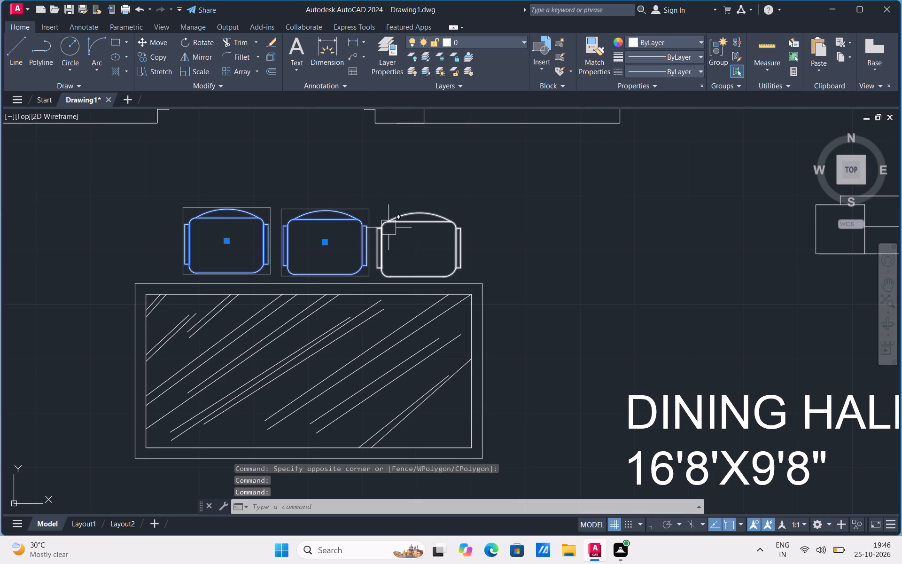
{"action": "left_click", "coordinate": [391, 228]}
{"action": "right_click", "coordinate": [389, 229]}
{"action": "left_click", "coordinate": [407, 309]}
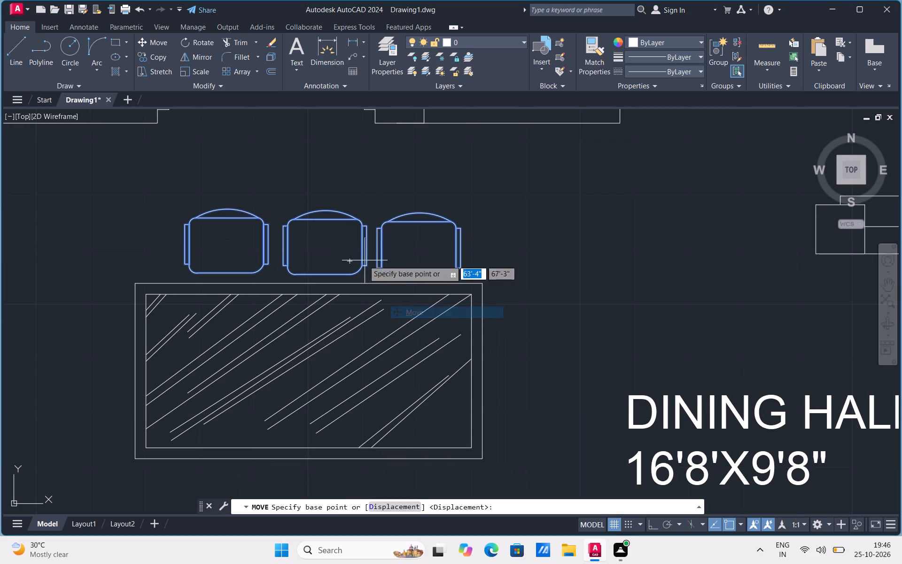
{"action": "left_click", "coordinate": [364, 260]}
{"action": "left_click", "coordinate": [346, 266]}
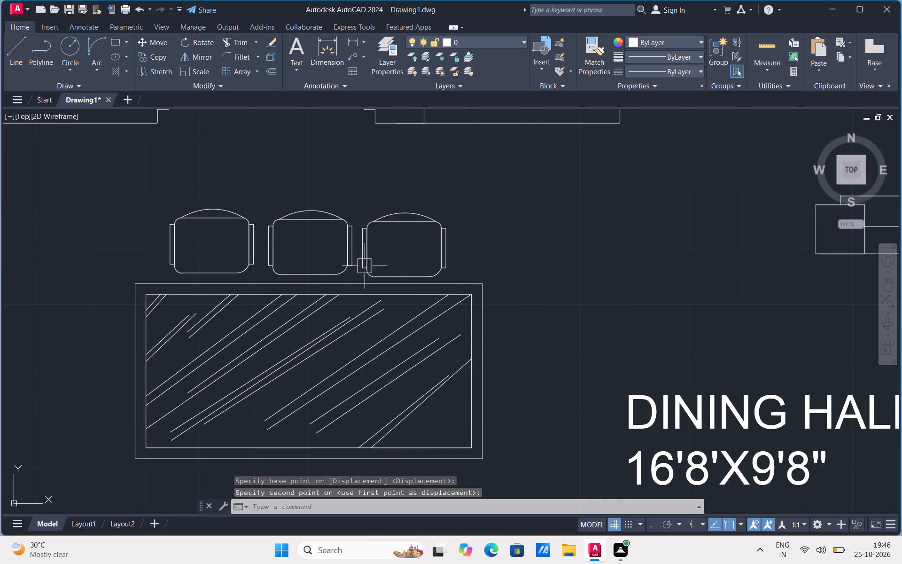
Move the middle chair about 1" west to even out the spacing between the three chairs.
{"action": "left_click", "coordinate": [346, 269]}
{"action": "right_click", "coordinate": [345, 269]}
{"action": "left_click", "coordinate": [371, 352]}
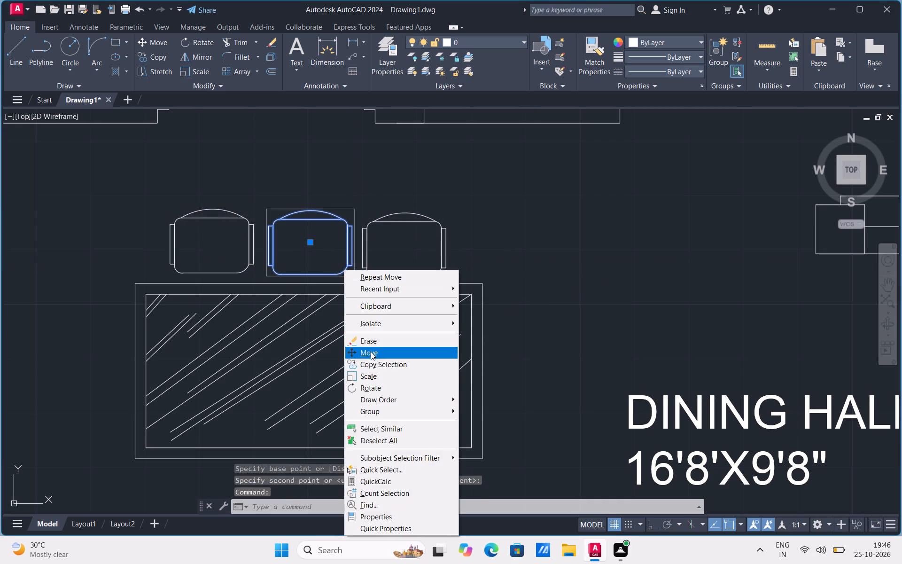
{"action": "scroll", "coordinate": [298, 274], "scroll_direction": "up", "scroll_amount": 1}
{"action": "left_click", "coordinate": [314, 234]}
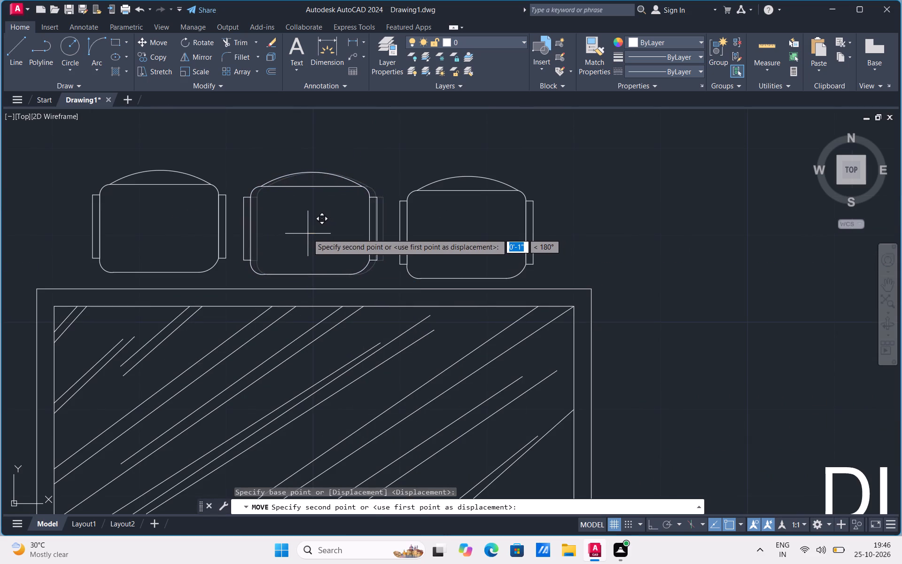
{"action": "left_click", "coordinate": [308, 234]}
Copy the row of three chairs to a spot directly north of the original row.
{"action": "scroll", "coordinate": [392, 230], "scroll_direction": "down", "scroll_amount": 1}
{"action": "left_click", "coordinate": [355, 205]}
{"action": "left_click", "coordinate": [277, 206]}
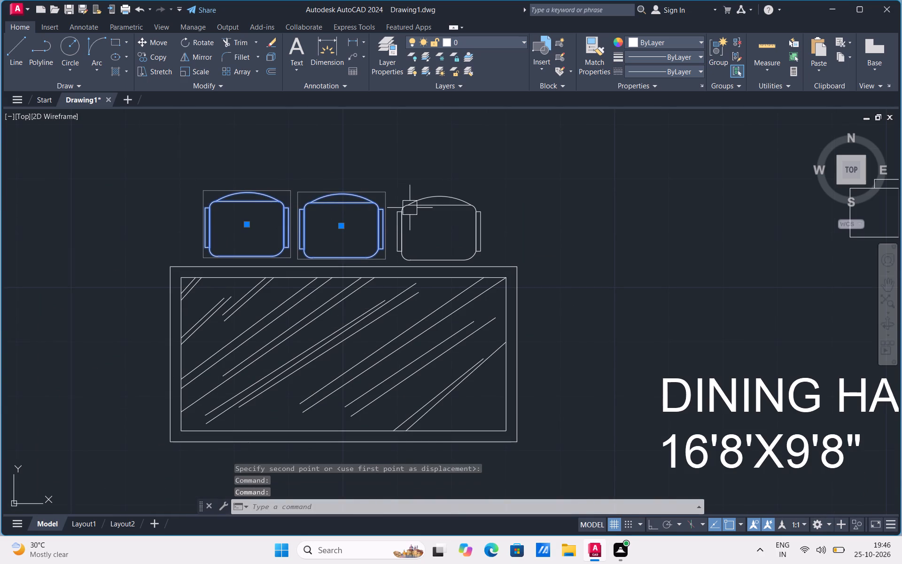
{"action": "left_click", "coordinate": [420, 207]}
{"action": "right_click", "coordinate": [420, 207]}
{"action": "left_click", "coordinate": [439, 306]}
{"action": "left_click", "coordinate": [420, 269]}
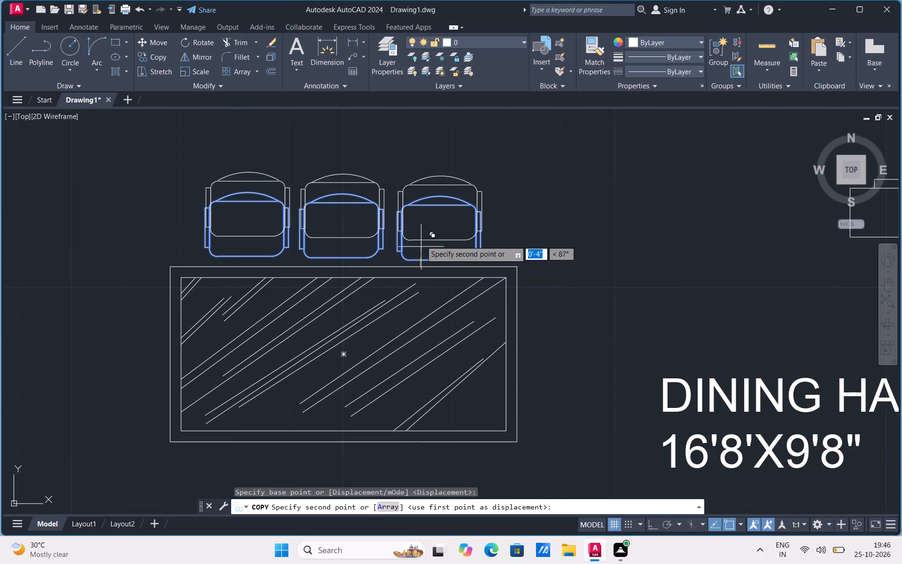
{"action": "left_click", "coordinate": [422, 183]}
{"action": "scroll", "coordinate": [448, 241], "scroll_direction": "down", "scroll_amount": 2}
{"action": "scroll", "coordinate": [448, 209], "scroll_direction": "up", "scroll_amount": 1}
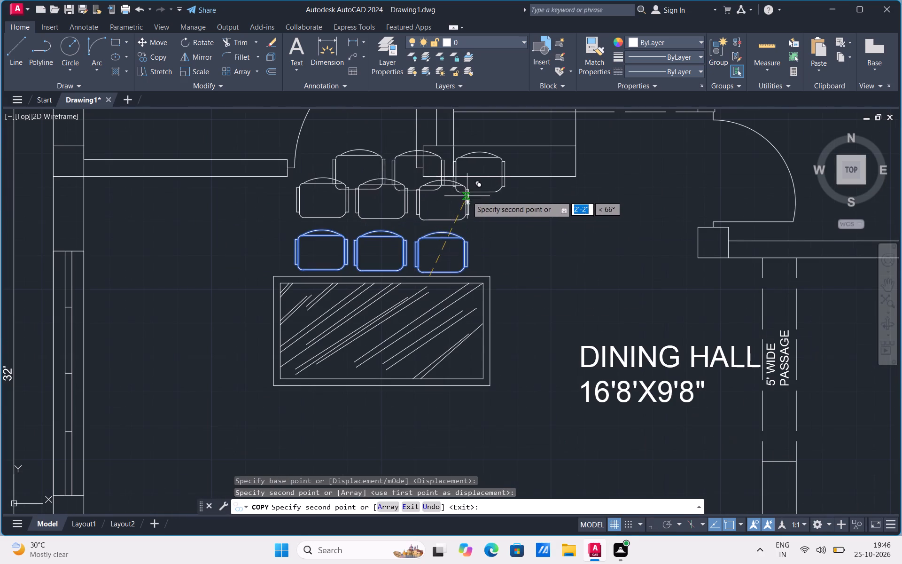
{"action": "key", "text": "Escape"}
Move the copied row of three chairs from the north down to the table's south side.
{"action": "left_click", "coordinate": [348, 185]}
{"action": "left_click", "coordinate": [365, 180]}
{"action": "left_click", "coordinate": [430, 188]}
{"action": "right_click", "coordinate": [430, 188]}
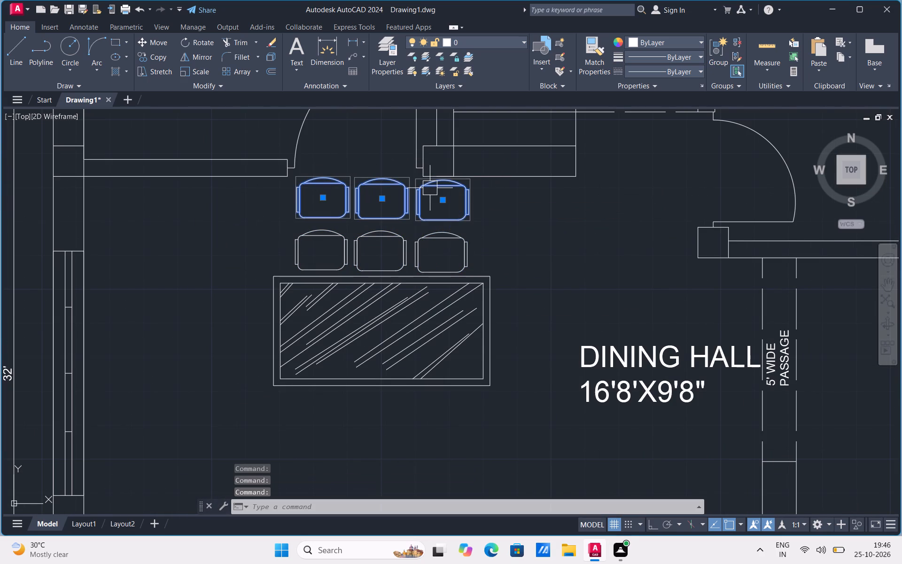
{"action": "left_click", "coordinate": [466, 273]}
{"action": "left_click", "coordinate": [424, 227]}
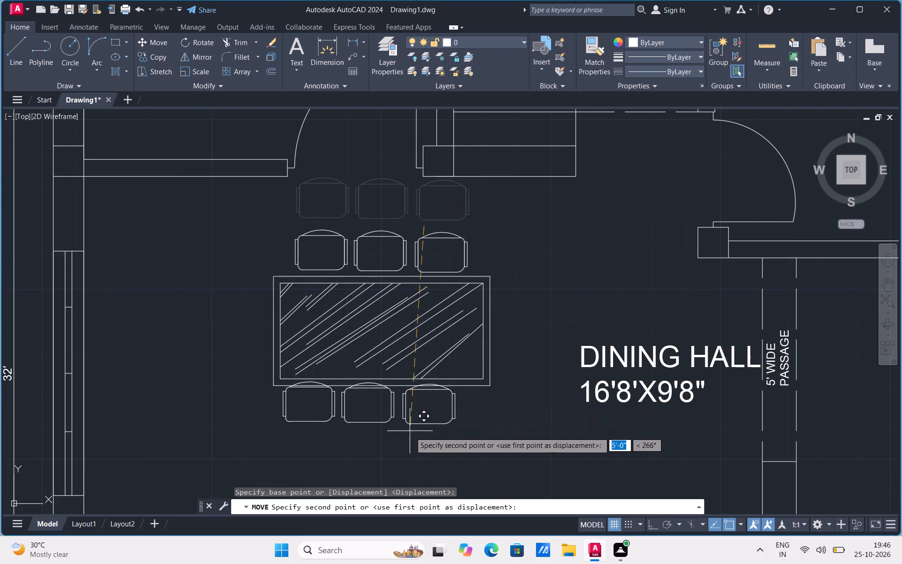
{"action": "left_click", "coordinate": [425, 453]}
Rotate the three south chairs 180° with Ortho on, so their backs point away from the table.
{"action": "scroll", "coordinate": [470, 259], "scroll_direction": "down", "scroll_amount": 2}
{"action": "scroll", "coordinate": [420, 339], "scroll_direction": "up", "scroll_amount": 3}
{"action": "left_click", "coordinate": [418, 296]}
{"action": "left_click", "coordinate": [451, 291]}
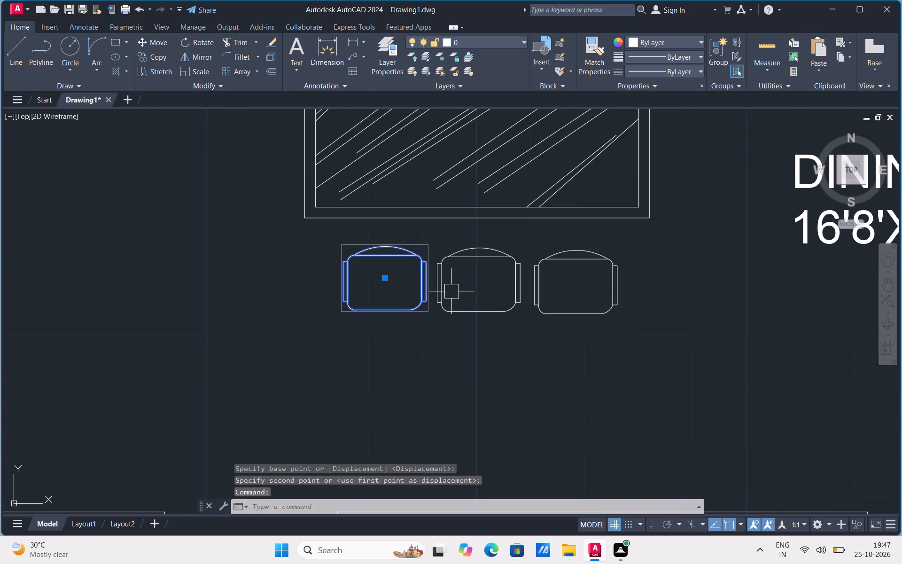
{"action": "left_click", "coordinate": [570, 314]}
{"action": "right_click", "coordinate": [501, 310]}
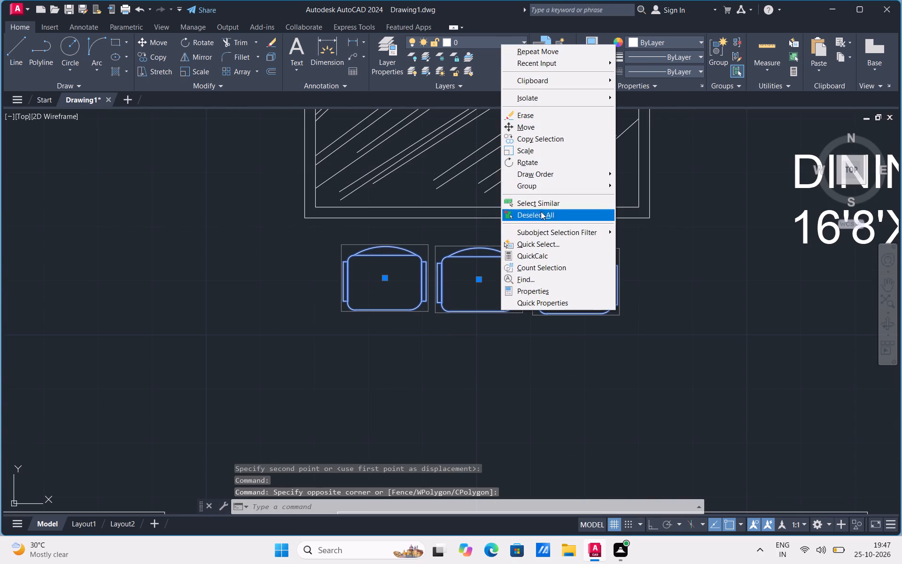
{"action": "left_click", "coordinate": [544, 161]}
{"action": "left_click", "coordinate": [547, 288]}
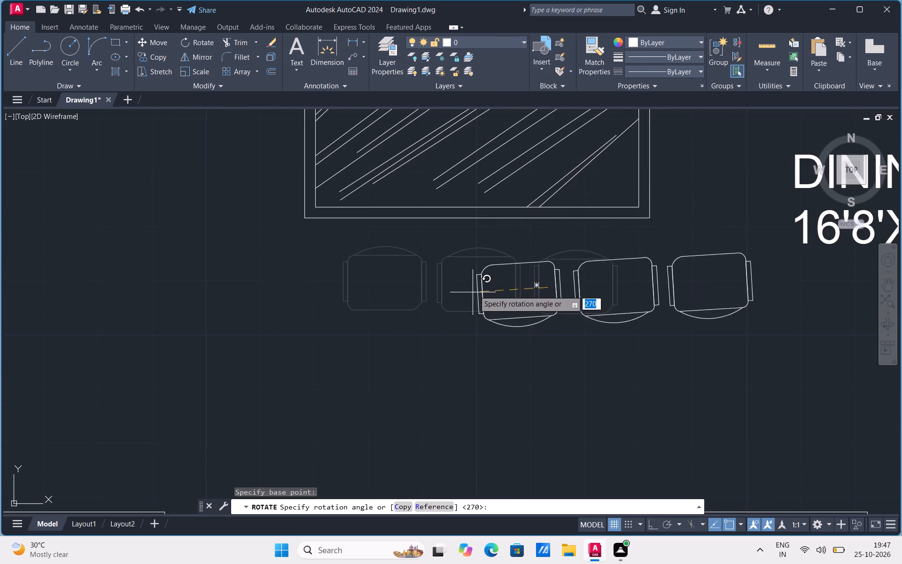
{"action": "left_click", "coordinate": [648, 522]}
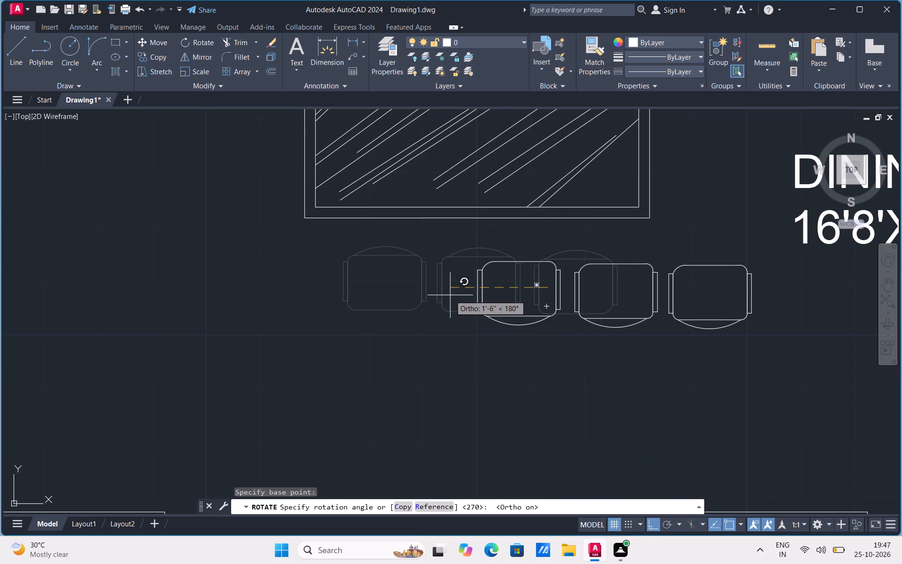
{"action": "left_click", "coordinate": [450, 295]}
Move the three rotated south chairs west with Ortho on, bringing the row beneath the dining table.
{"action": "left_click", "coordinate": [481, 304]}
{"action": "left_click", "coordinate": [572, 309]}
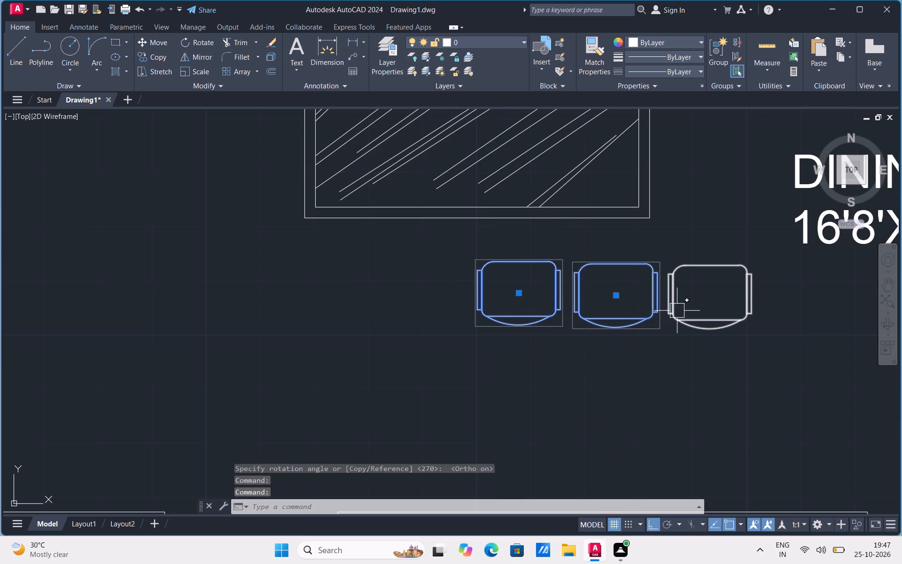
{"action": "left_click", "coordinate": [678, 311]}
{"action": "right_click", "coordinate": [678, 311]}
{"action": "left_click", "coordinate": [692, 128]}
{"action": "left_click", "coordinate": [628, 330]}
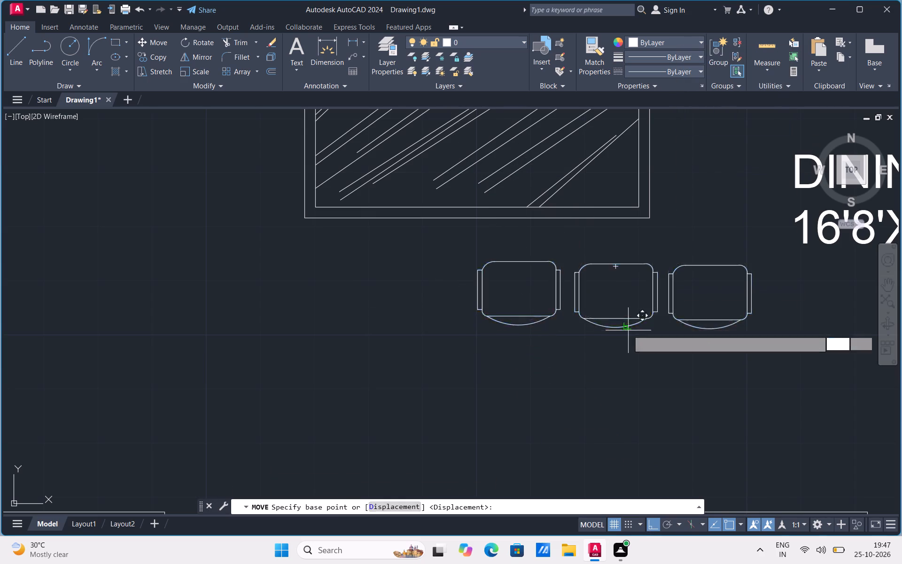
{"action": "left_click", "coordinate": [500, 274]}
Move the row of three south chairs about 6" north, closer to the table's south edge.
{"action": "left_click", "coordinate": [467, 315]}
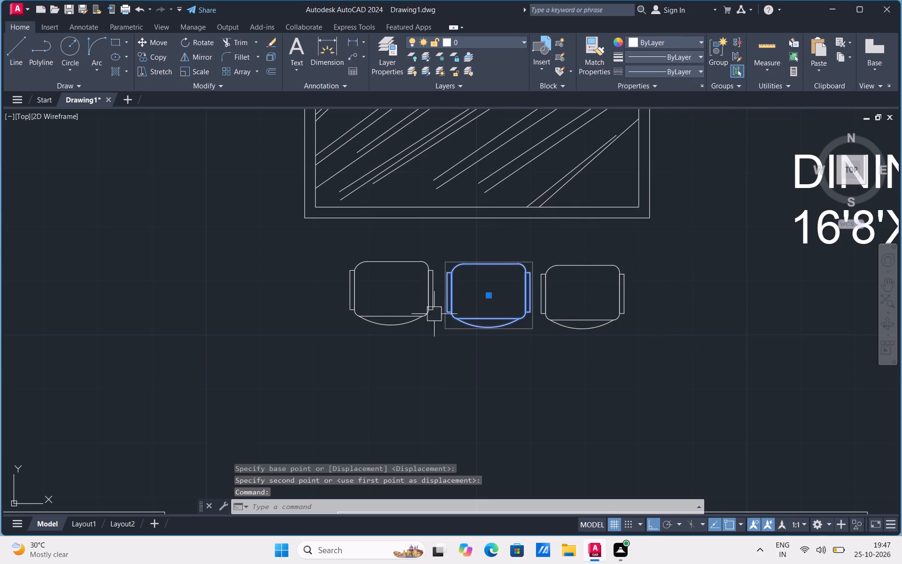
{"action": "left_click", "coordinate": [421, 312]}
{"action": "left_click", "coordinate": [565, 322]}
{"action": "right_click", "coordinate": [563, 324]}
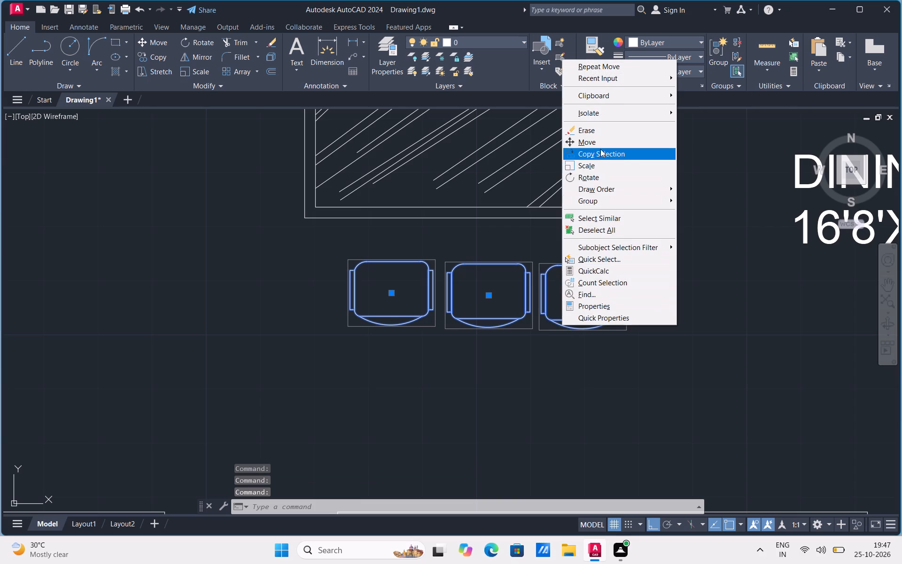
{"action": "left_click", "coordinate": [600, 144]}
{"action": "left_click", "coordinate": [488, 274]}
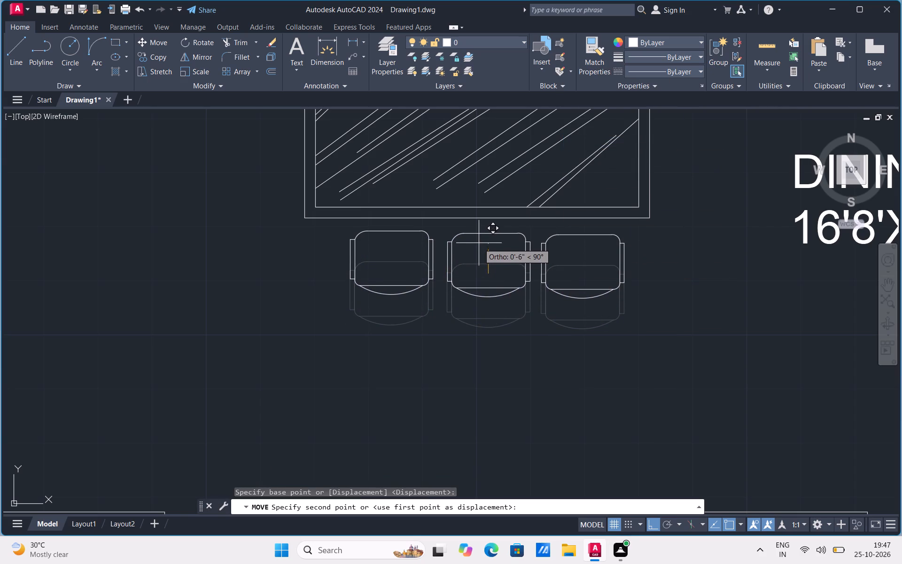
{"action": "left_click", "coordinate": [479, 243]}
Shift the three south chairs about 2" west to centre the row along the table.
{"action": "left_click", "coordinate": [467, 290]}
{"action": "left_click", "coordinate": [359, 275]}
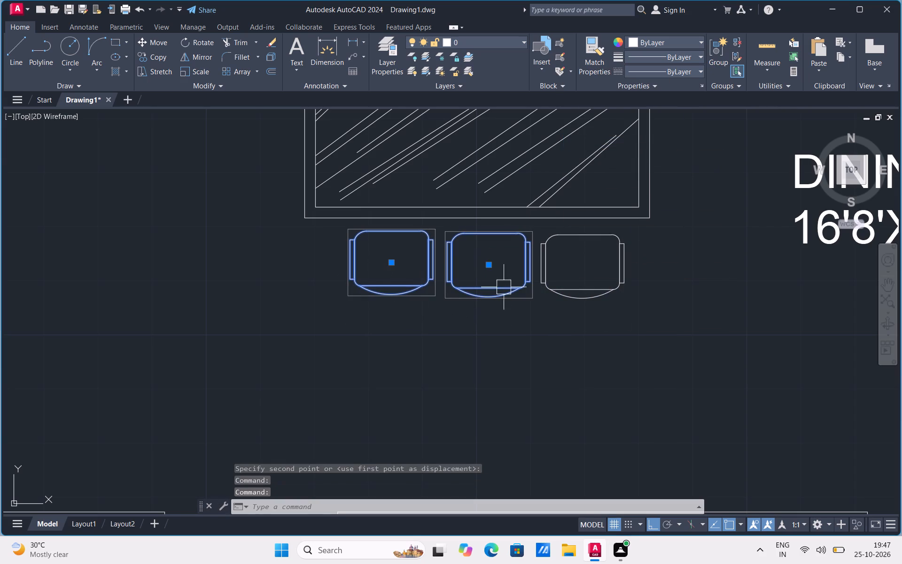
{"action": "left_click", "coordinate": [614, 294]}
{"action": "right_click", "coordinate": [611, 295]}
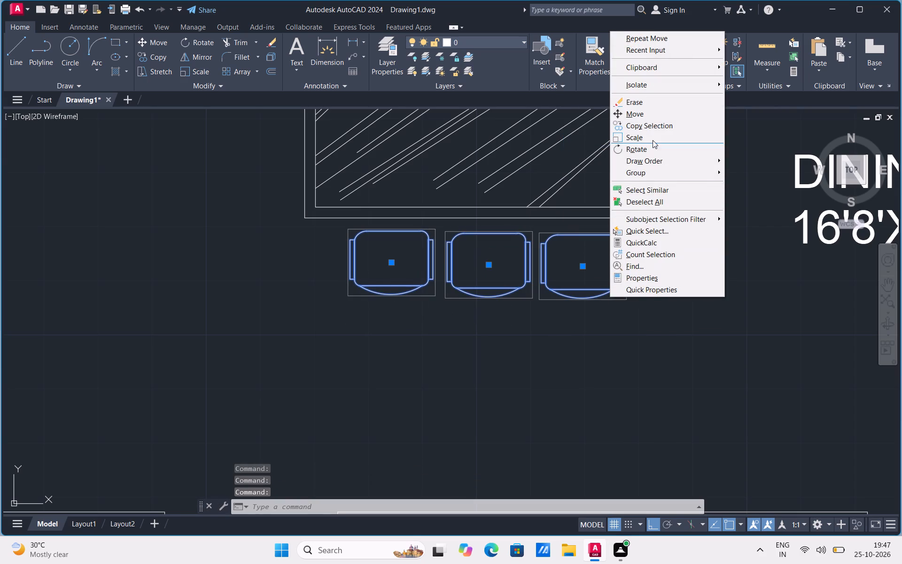
{"action": "left_click", "coordinate": [653, 117]}
{"action": "scroll", "coordinate": [520, 182], "scroll_direction": "up", "scroll_amount": 1}
{"action": "left_click", "coordinate": [501, 258]}
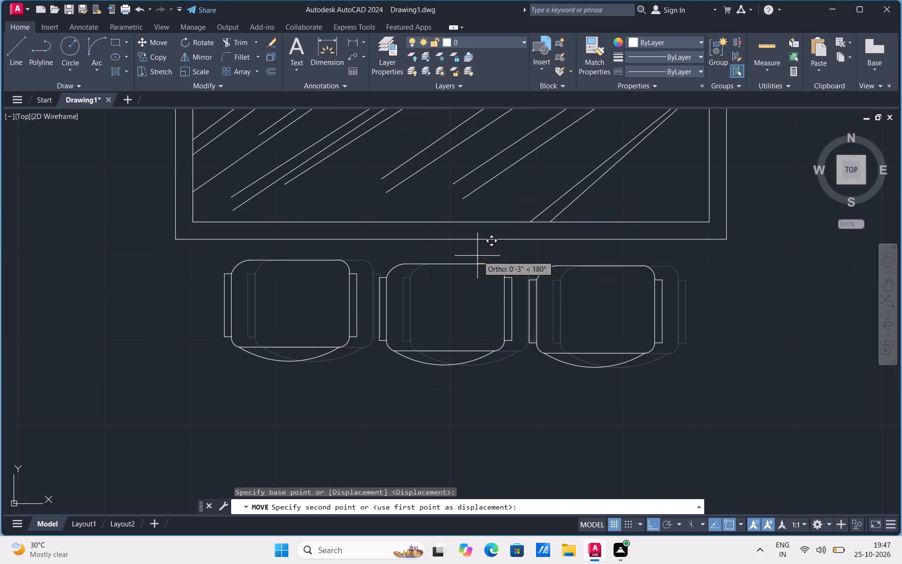
{"action": "left_click", "coordinate": [485, 255]}
Move the DINING HALL 16'8"X9'8" label west, closer to the dining table.
{"action": "scroll", "coordinate": [384, 360], "scroll_direction": "down", "scroll_amount": 4}
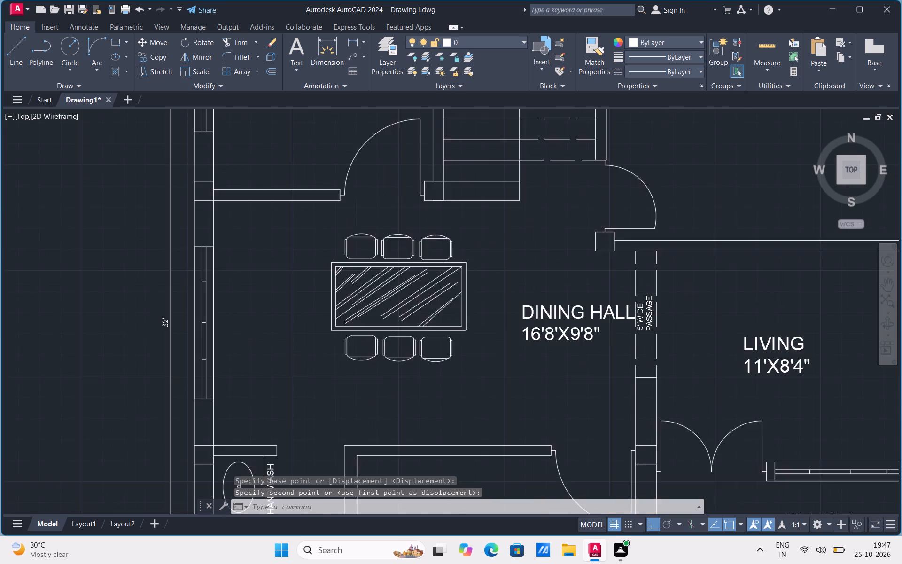
{"action": "scroll", "coordinate": [477, 341], "scroll_direction": "up", "scroll_amount": 1}
{"action": "left_click", "coordinate": [479, 337]}
{"action": "right_click", "coordinate": [478, 338]}
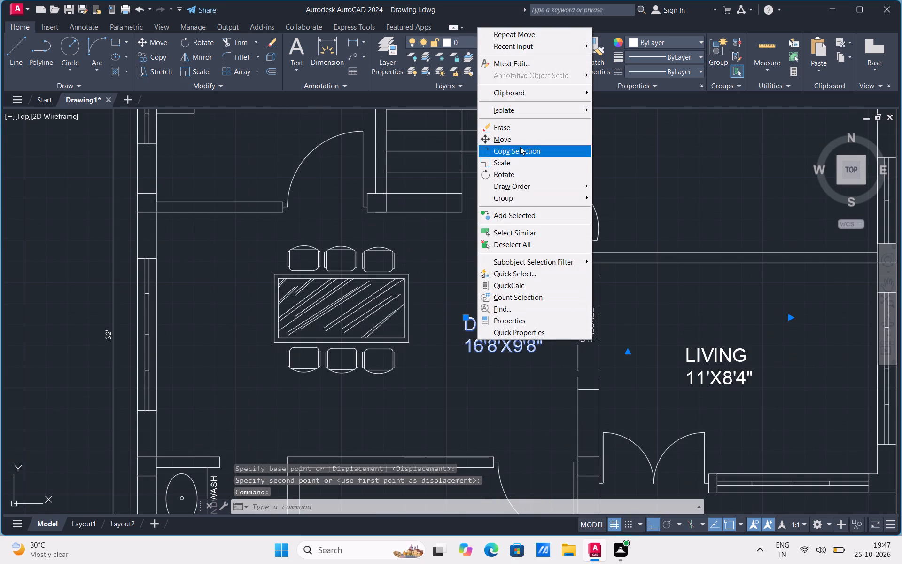
{"action": "left_click", "coordinate": [520, 143]}
{"action": "left_click_drag", "start_coordinate": [490, 338], "coordinate": [484, 336]}
{"action": "left_click", "coordinate": [428, 332]}
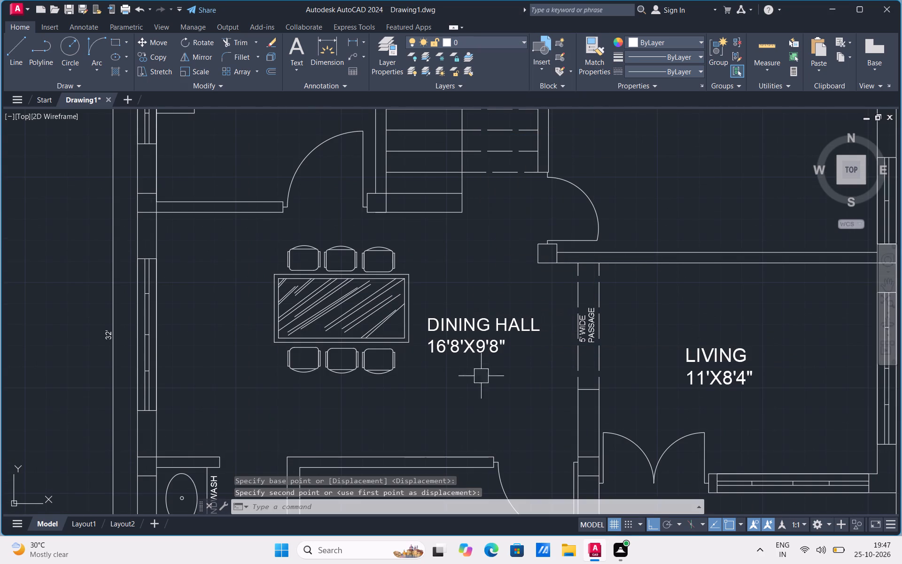
Move the dining table together with its six chairs slightly southwest within the dining hall, with Ortho off.
{"action": "scroll", "coordinate": [524, 381], "scroll_direction": "down", "scroll_amount": 1}
{"action": "scroll", "coordinate": [367, 387], "scroll_direction": "up", "scroll_amount": 1}
{"action": "left_click", "coordinate": [328, 392]}
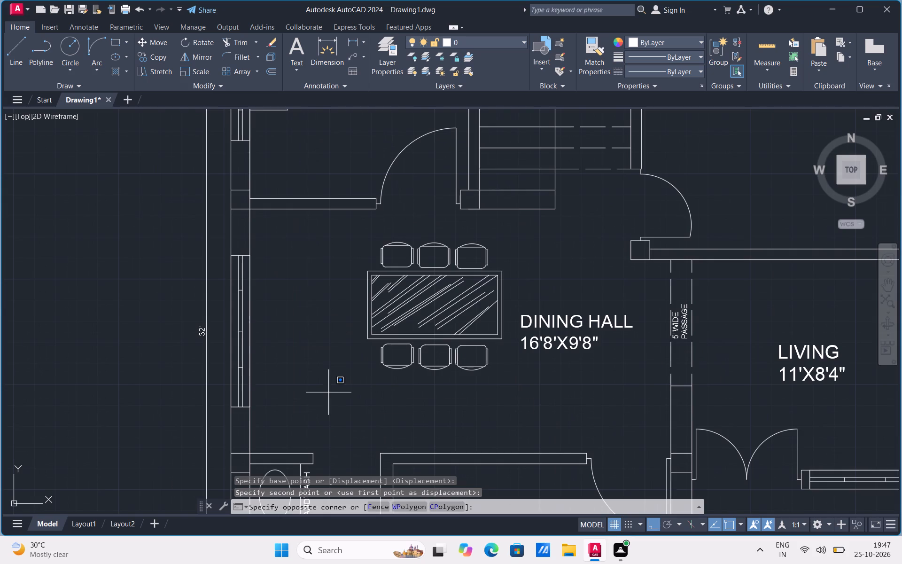
{"action": "left_click", "coordinate": [518, 225]}
{"action": "right_click", "coordinate": [511, 257]}
{"action": "left_click", "coordinate": [539, 341]}
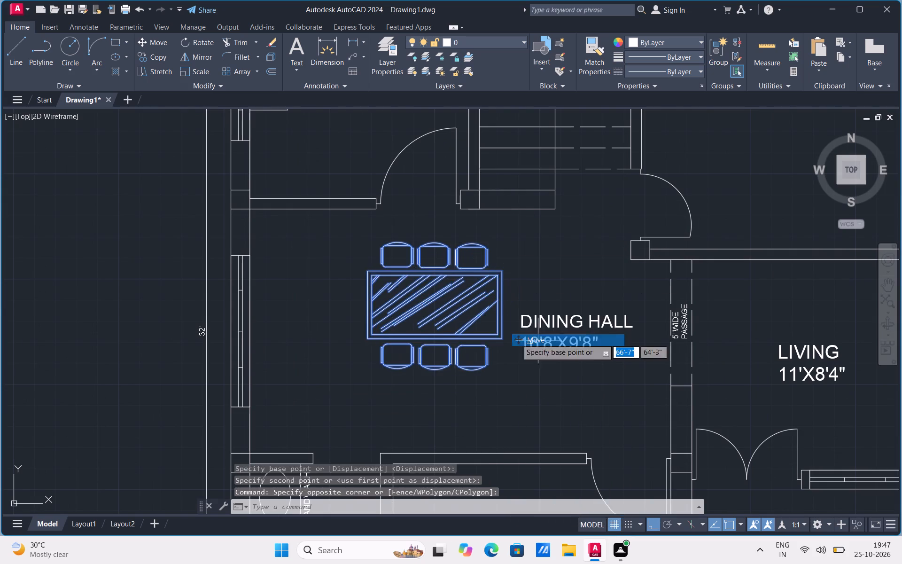
{"action": "left_click", "coordinate": [437, 318]}
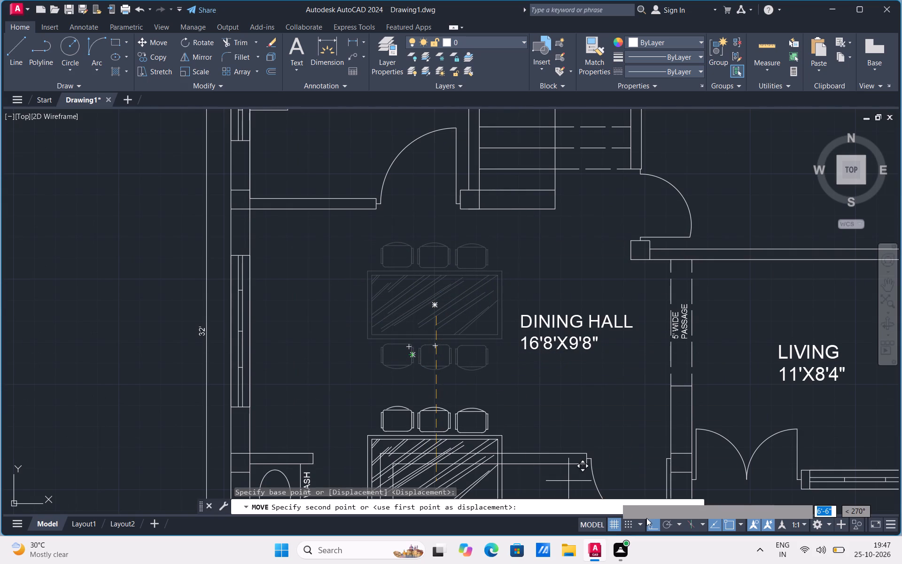
{"action": "left_click", "coordinate": [651, 524]}
{"action": "left_click", "coordinate": [415, 338]}
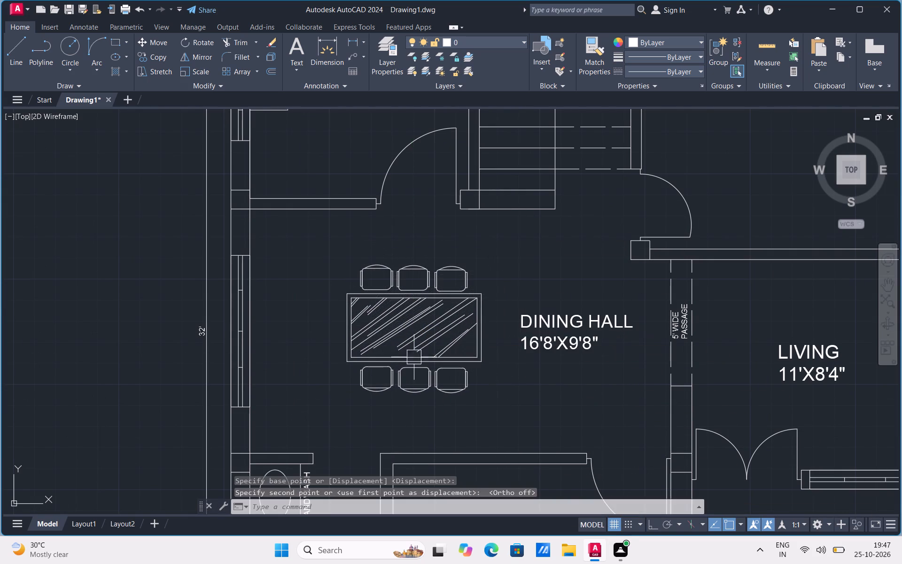
Draw a rectangle about 1'-8" by 2'-10" in the kitchen's southwest corner, just south of the counter.
{"action": "scroll", "coordinate": [400, 388], "scroll_direction": "down", "scroll_amount": 1}
{"action": "scroll", "coordinate": [296, 205], "scroll_direction": "up", "scroll_amount": 3}
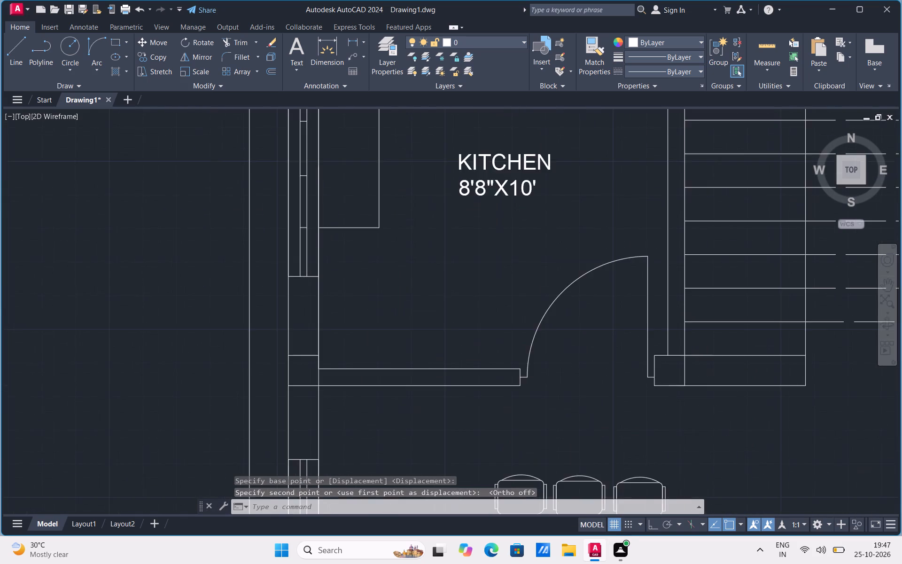
{"action": "left_click", "coordinate": [129, 44]}
{"action": "left_click", "coordinate": [116, 58]}
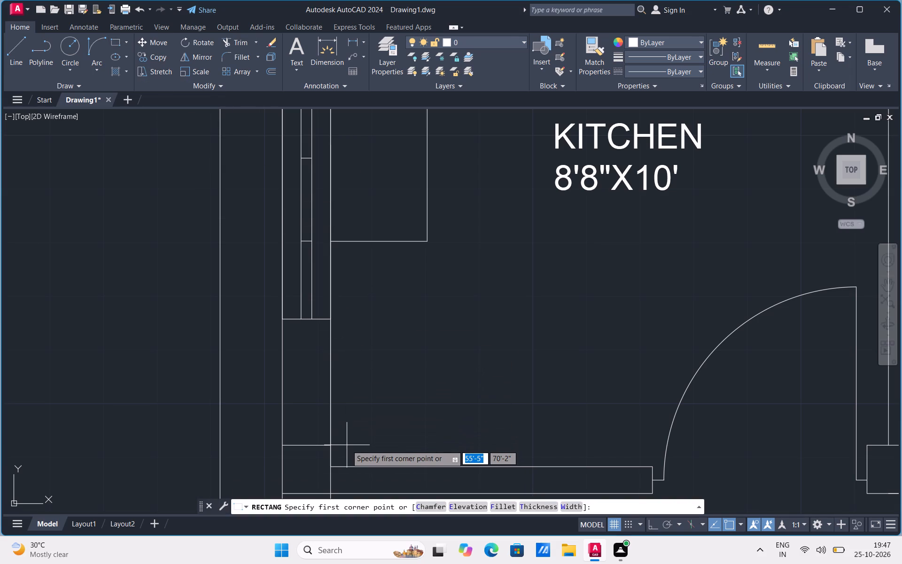
{"action": "left_click", "coordinate": [347, 445]}
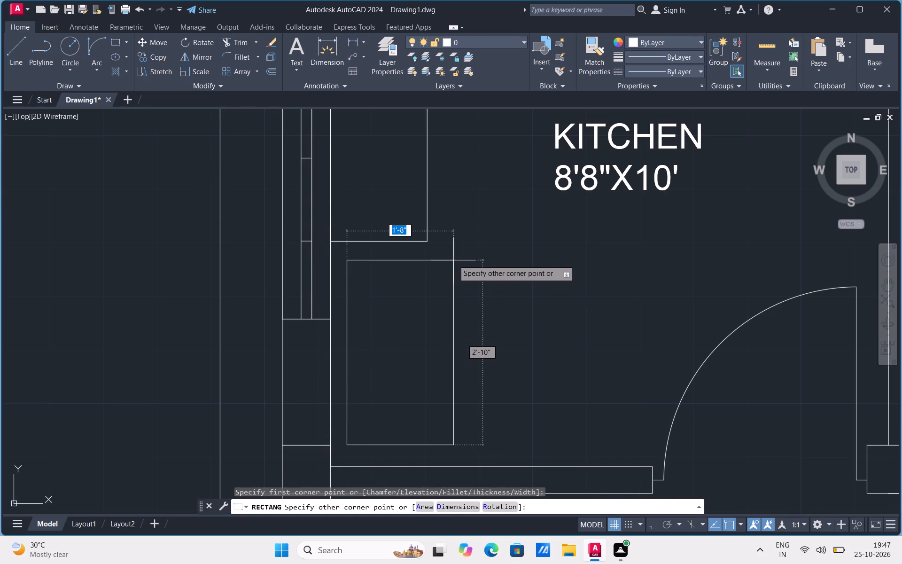
{"action": "left_click", "coordinate": [454, 258]}
Move the long north-south front edge of the kitchen counter 1' east.
{"action": "scroll", "coordinate": [430, 393], "scroll_direction": "down", "scroll_amount": 2}
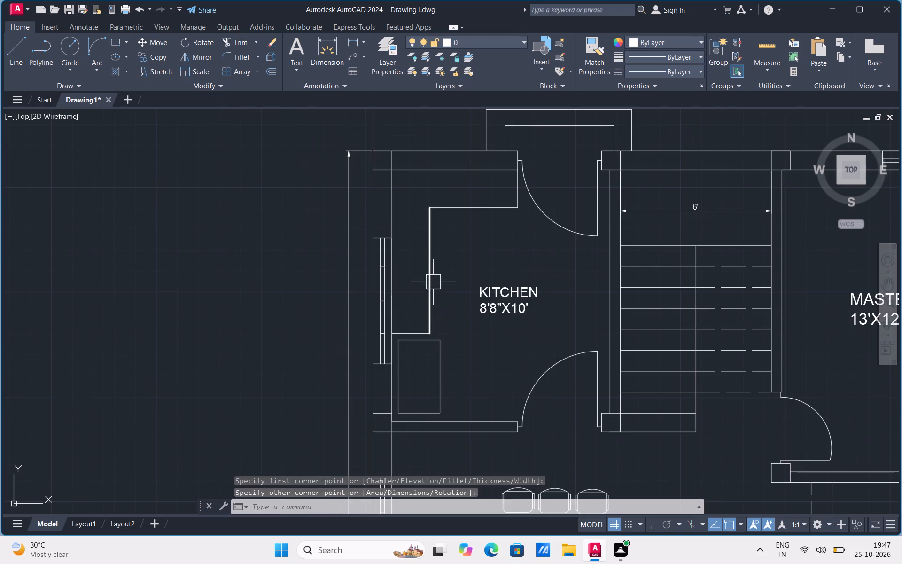
{"action": "left_click", "coordinate": [434, 279]}
{"action": "right_click", "coordinate": [434, 279]}
{"action": "left_click", "coordinate": [468, 334]}
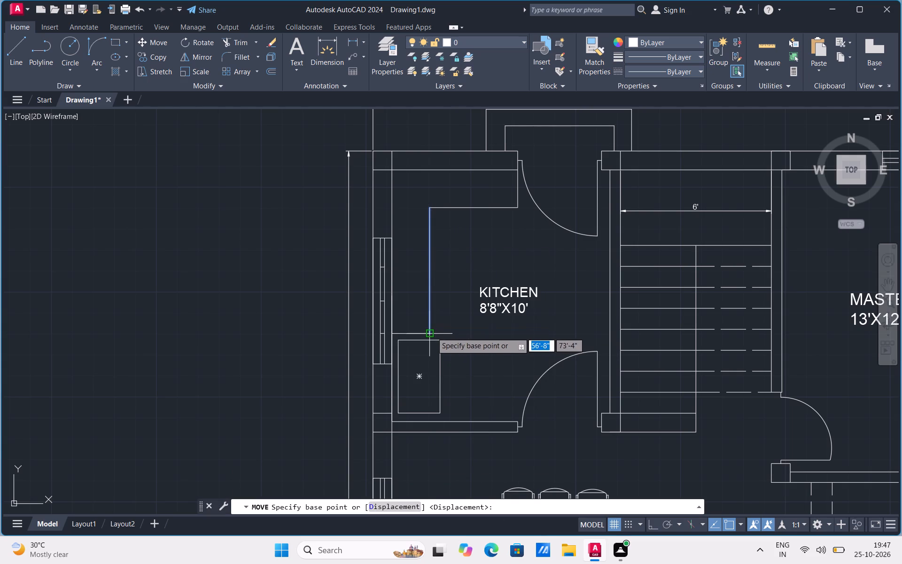
{"action": "left_click", "coordinate": [431, 332]}
{"action": "type", "text": "1'"}
{"action": "key", "text": "Return"}
Fillet the counter's south end line with its moved front edge to form a closed square corner.
{"action": "scroll", "coordinate": [479, 217], "scroll_direction": "up", "scroll_amount": 2}
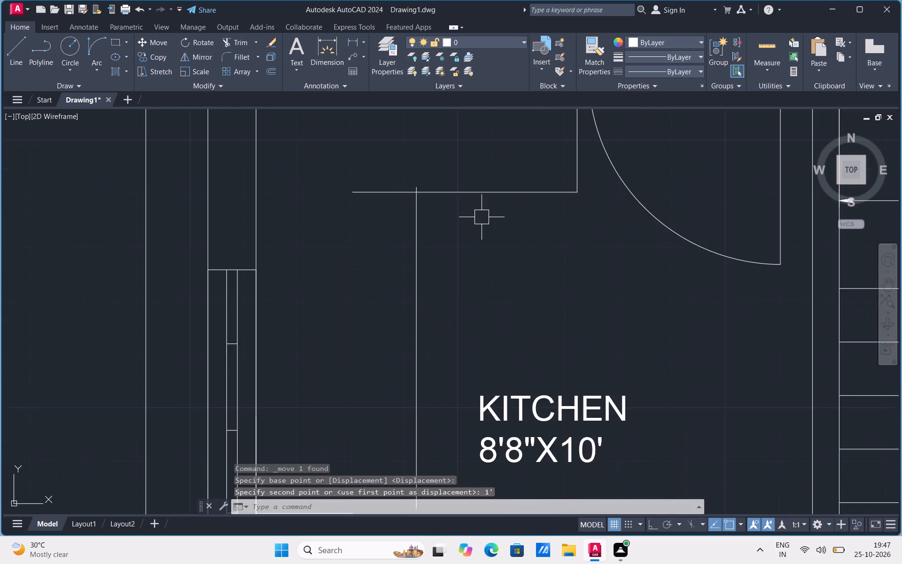
{"action": "scroll", "coordinate": [482, 217], "scroll_direction": "down", "scroll_amount": 2}
{"action": "scroll", "coordinate": [432, 294], "scroll_direction": "up", "scroll_amount": 1}
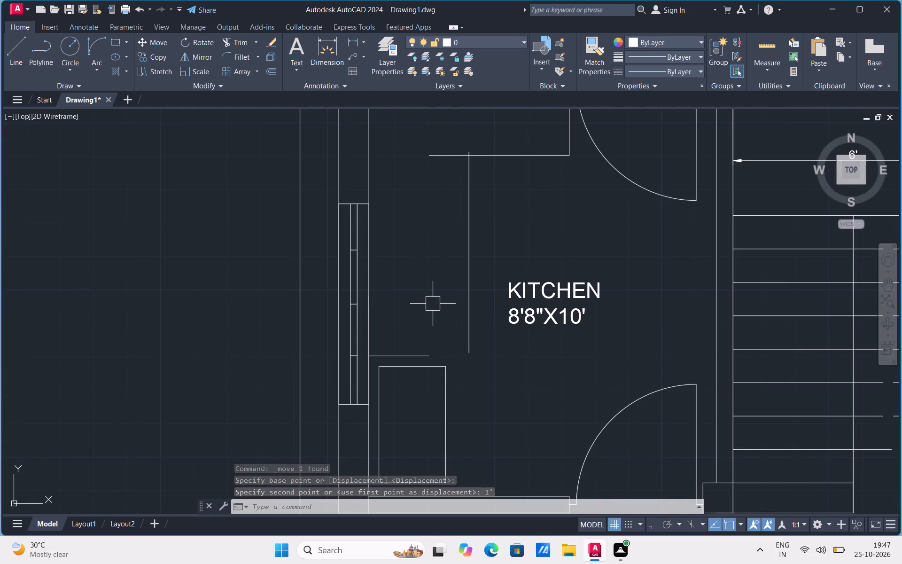
{"action": "key", "text": "f"}
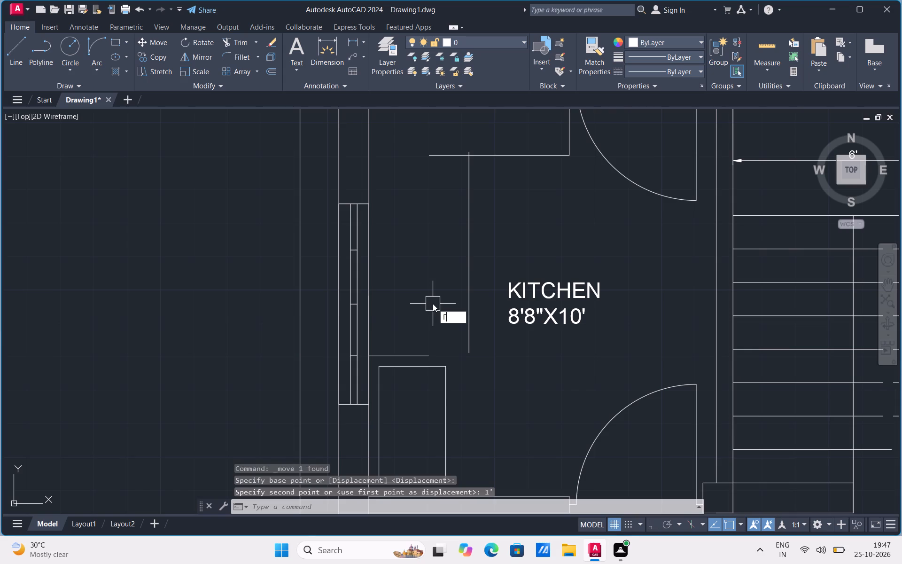
{"action": "key", "text": "Return"}
{"action": "left_click", "coordinate": [397, 352]}
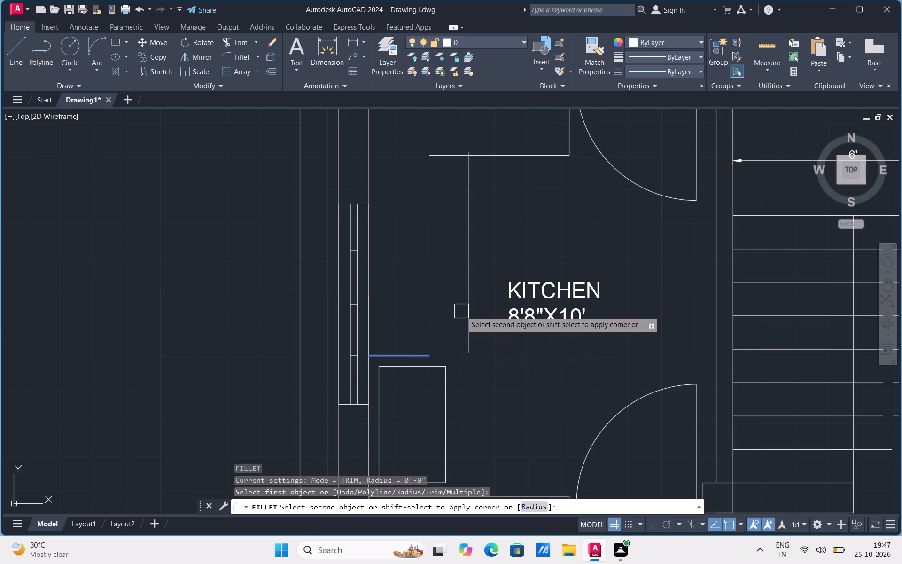
{"action": "left_click", "coordinate": [461, 311]}
{"action": "left_click", "coordinate": [470, 334]}
Trim both overhanging line ends where the counter's two front edges cross at the inner corner.
{"action": "scroll", "coordinate": [482, 378], "scroll_direction": "down", "scroll_amount": 2}
{"action": "scroll", "coordinate": [490, 251], "scroll_direction": "up", "scroll_amount": 2}
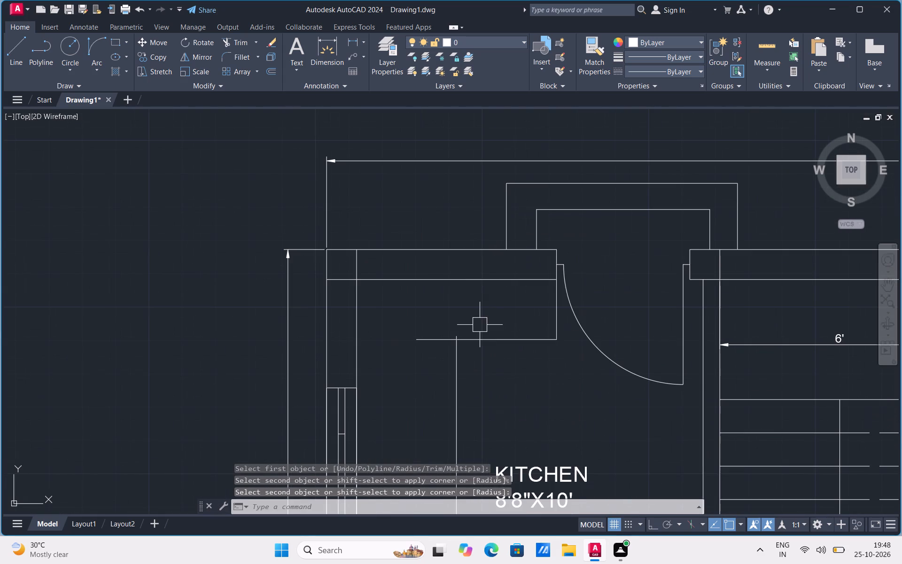
{"action": "left_click", "coordinate": [252, 44]}
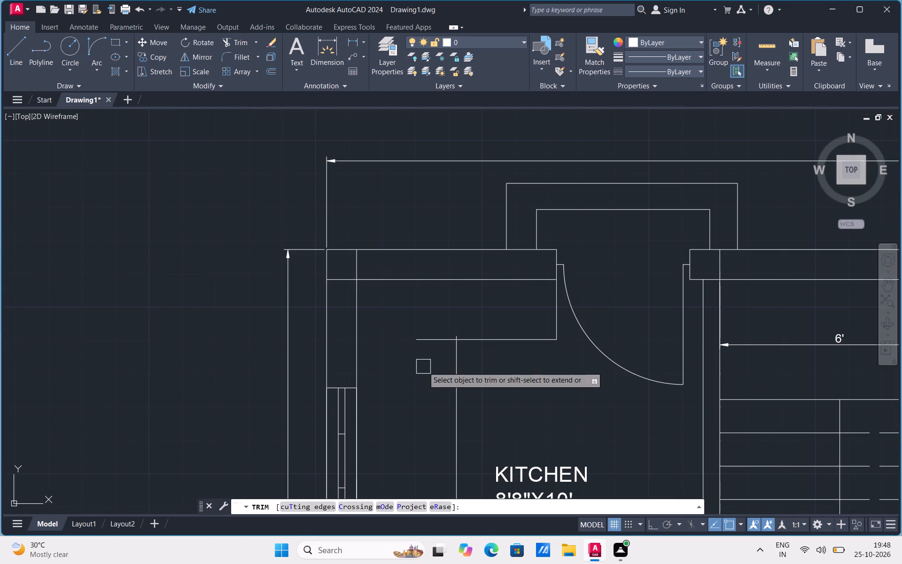
{"action": "left_click", "coordinate": [424, 337]}
{"action": "scroll", "coordinate": [456, 329], "scroll_direction": "up", "scroll_amount": 2}
{"action": "left_click", "coordinate": [457, 345]}
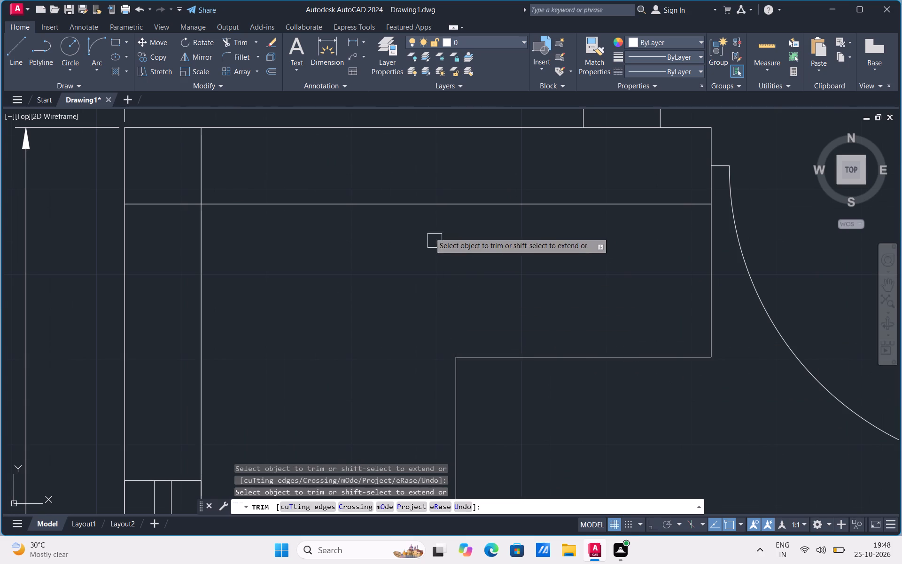
{"action": "scroll", "coordinate": [429, 232], "scroll_direction": "down", "scroll_amount": 4}
{"action": "scroll", "coordinate": [473, 310], "scroll_direction": "up", "scroll_amount": 3}
{"action": "scroll", "coordinate": [553, 251], "scroll_direction": "down", "scroll_amount": 2}
{"action": "key", "text": "Escape"}
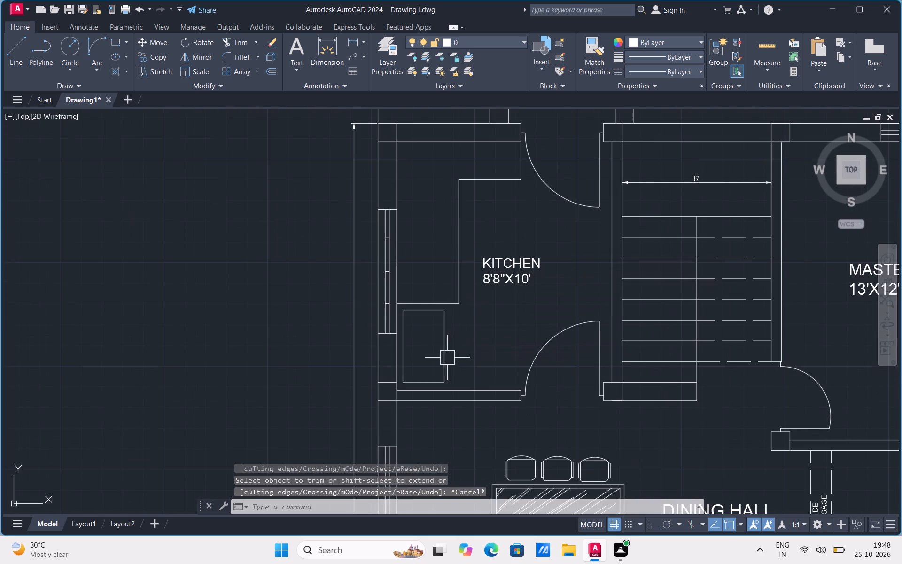
Explode the rectangle south of the kitchen counter into separate lines.
{"action": "scroll", "coordinate": [448, 388], "scroll_direction": "up", "scroll_amount": 2}
{"action": "left_click", "coordinate": [437, 323]}
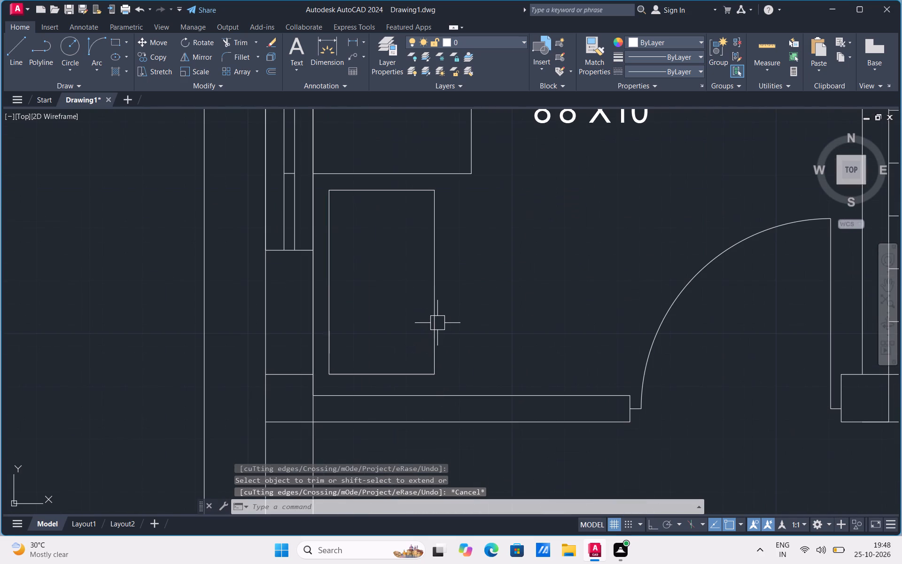
{"action": "key", "text": "e"}
{"action": "key", "text": "x"}
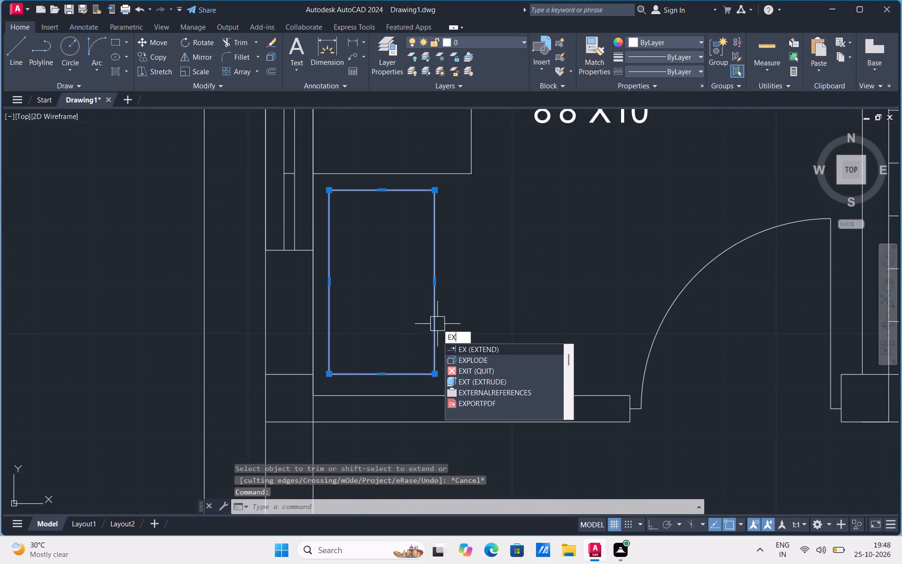
{"action": "left_click", "coordinate": [469, 360]}
Copy the exploded rectangle's east edge about 1" west to form a narrow strip along its front.
{"action": "left_click", "coordinate": [434, 316]}
{"action": "right_click", "coordinate": [433, 316]}
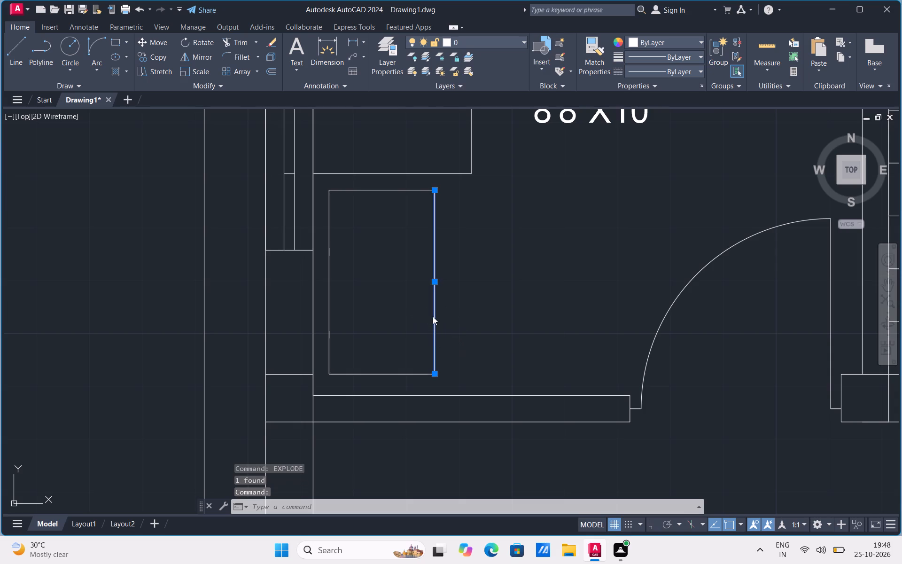
{"action": "left_click", "coordinate": [476, 131]}
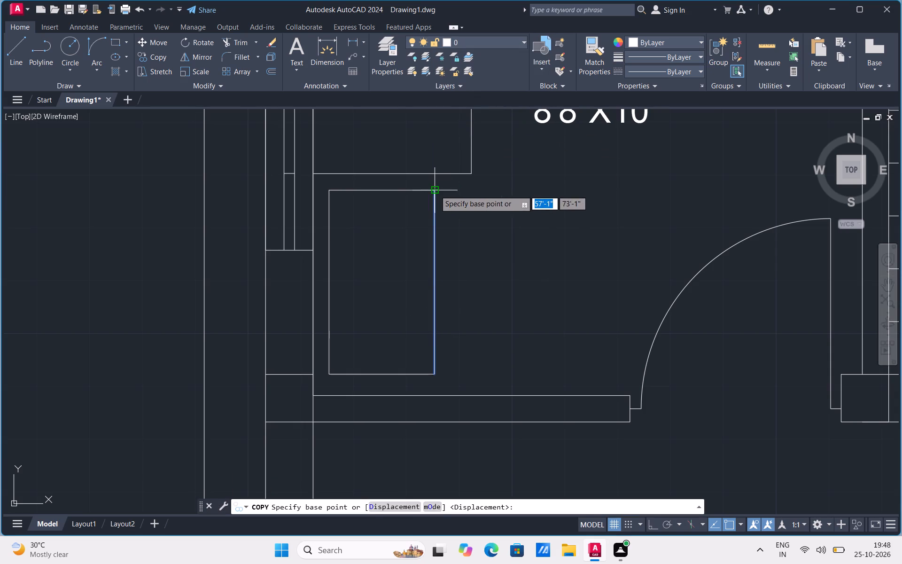
{"action": "left_click", "coordinate": [435, 190]}
{"action": "left_click", "coordinate": [427, 191]}
Draw a 1" horizontal line across the narrow front strip near the north end of the fridge rectangle.
{"action": "scroll", "coordinate": [400, 176], "scroll_direction": "up", "scroll_amount": 2}
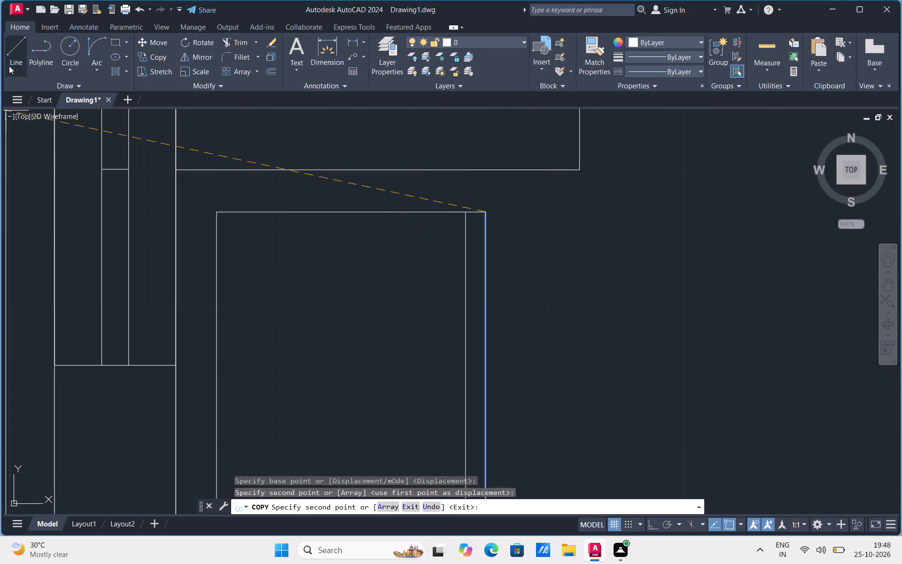
{"action": "left_click", "coordinate": [9, 60]}
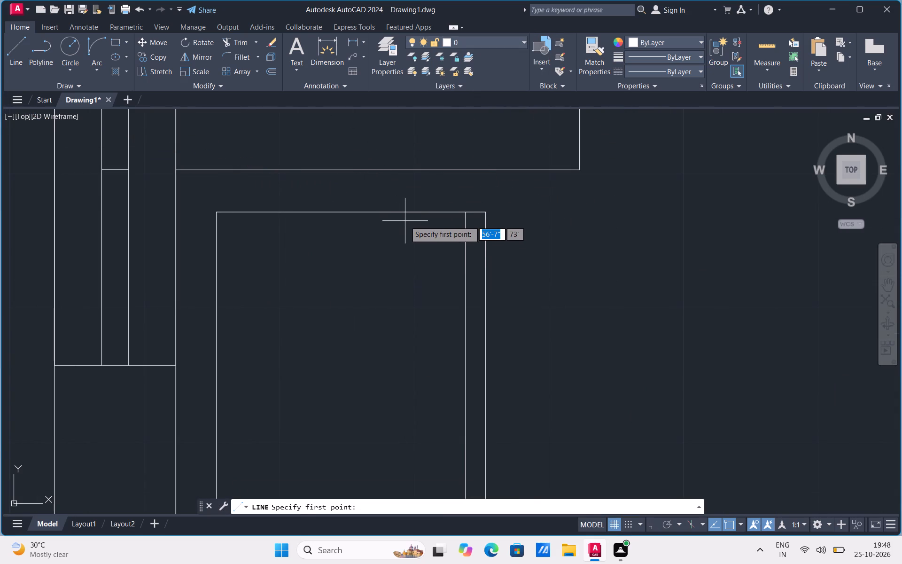
{"action": "scroll", "coordinate": [405, 221], "scroll_direction": "up", "scroll_amount": 1}
{"action": "left_click", "coordinate": [502, 321]}
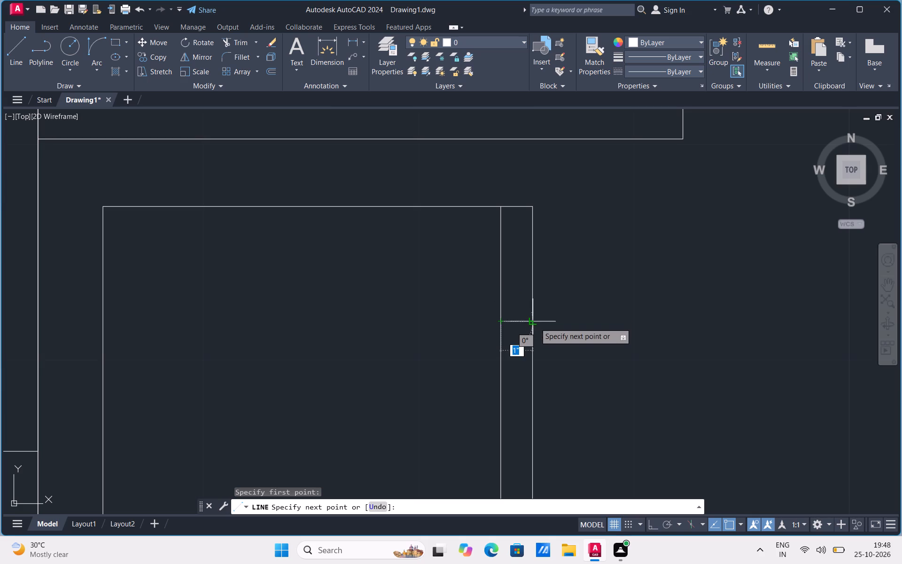
{"action": "left_click", "coordinate": [535, 324]}
{"action": "key", "text": "Escape"}
{"action": "left_click", "coordinate": [517, 324]}
{"action": "right_click", "coordinate": [517, 324]}
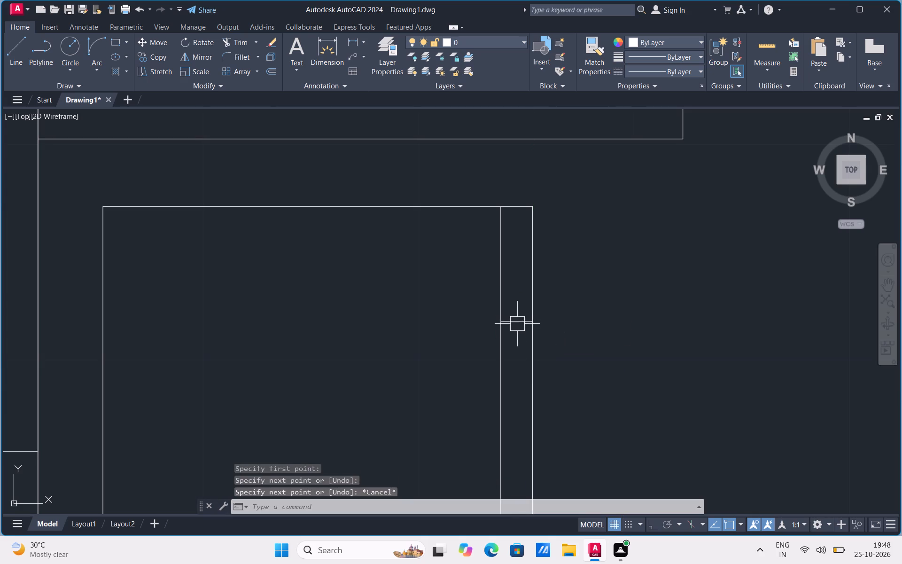
{"action": "key", "text": "Escape"}
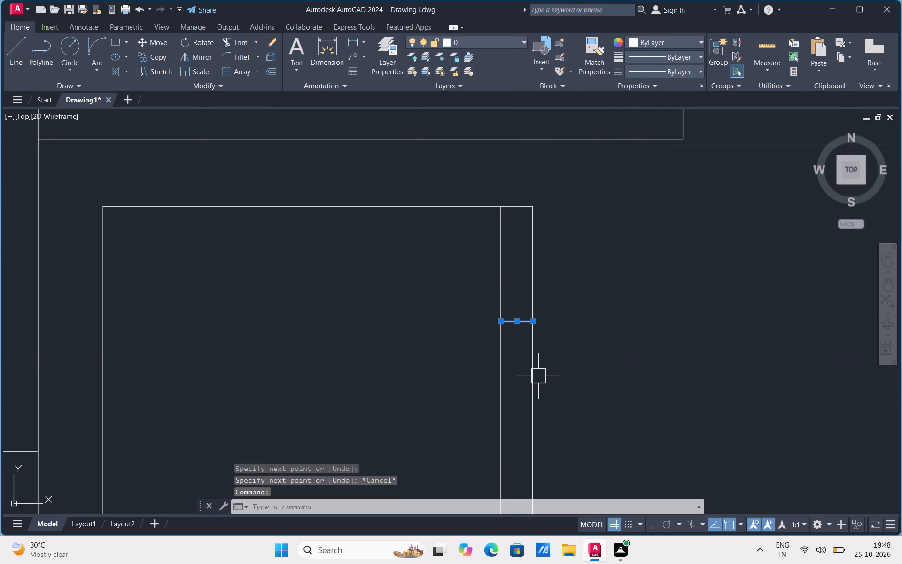
{"action": "key", "text": "Escape"}
Copy the fridge rectangle's east edge slightly west, inside the front strip, to form a thin outer gap.
{"action": "left_click", "coordinate": [535, 368]}
{"action": "right_click", "coordinate": [535, 368]}
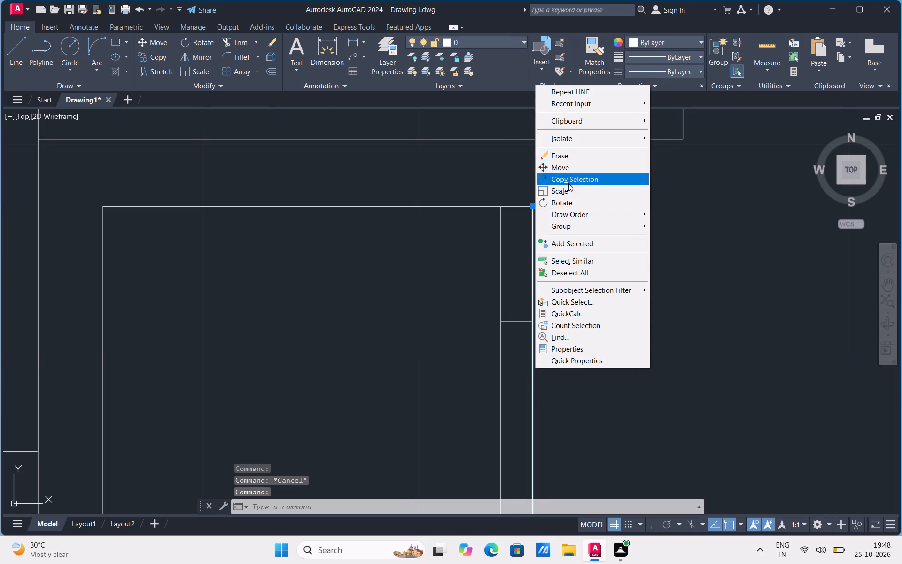
{"action": "left_click", "coordinate": [568, 180]}
{"action": "left_click", "coordinate": [532, 206]}
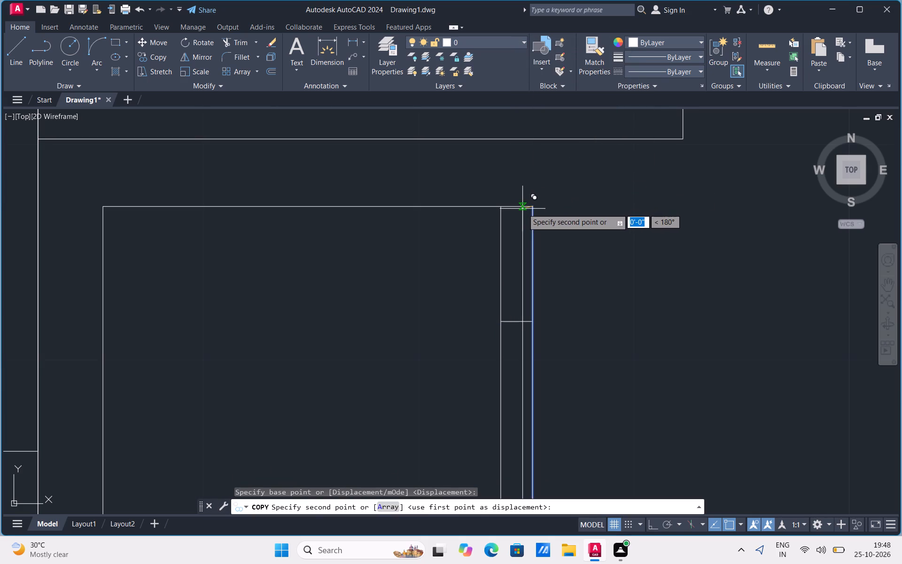
{"action": "left_click", "coordinate": [523, 209]}
Trim the part of the short cross line that extends into the thin outer gap.
{"action": "left_click", "coordinate": [244, 44]}
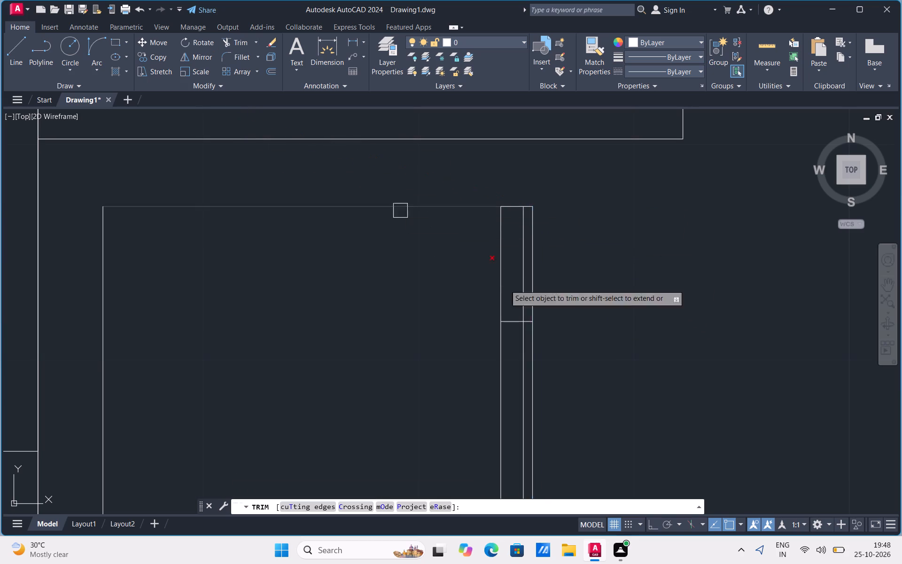
{"action": "scroll", "coordinate": [537, 313], "scroll_direction": "up", "scroll_amount": 2}
{"action": "left_click", "coordinate": [518, 338]}
{"action": "scroll", "coordinate": [512, 231], "scroll_direction": "down", "scroll_amount": 4}
{"action": "scroll", "coordinate": [512, 284], "scroll_direction": "up", "scroll_amount": 2}
{"action": "key", "text": "Escape"}
Copy the short cross line to three roughly evenly spaced positions south along the fridge's front strip.
{"action": "left_click", "coordinate": [501, 202]}
{"action": "right_click", "coordinate": [501, 203]}
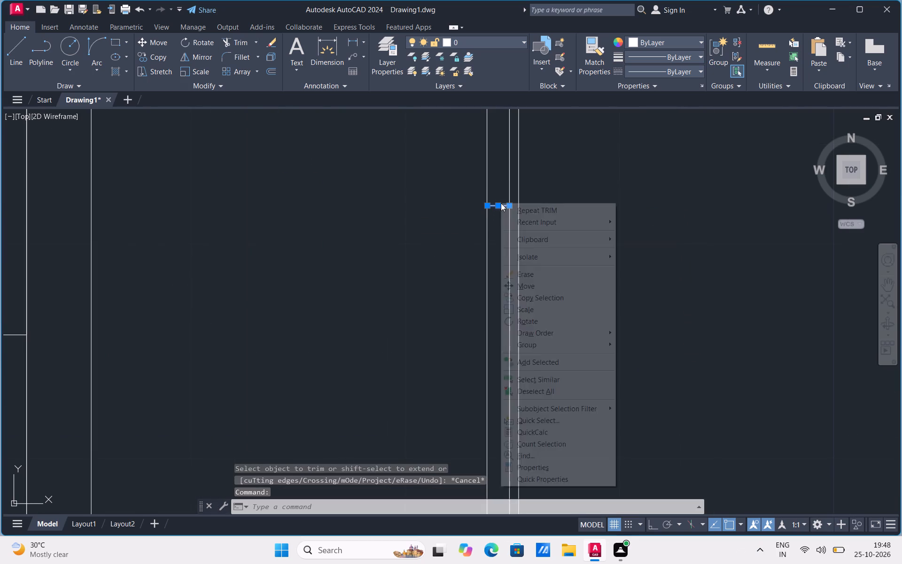
{"action": "left_click", "coordinate": [529, 299]}
{"action": "left_click", "coordinate": [508, 208]}
{"action": "scroll", "coordinate": [508, 206], "scroll_direction": "down", "scroll_amount": 2}
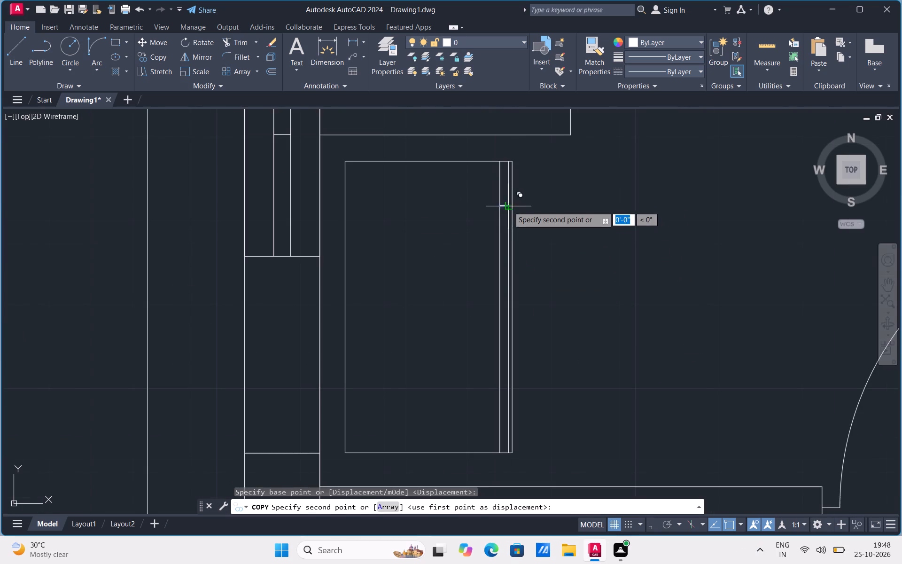
{"action": "left_click", "coordinate": [509, 268]}
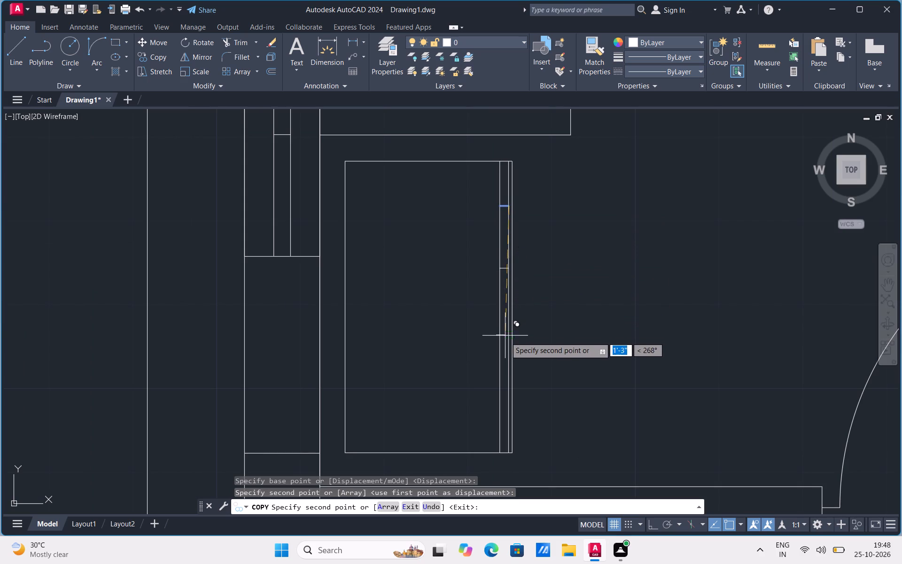
{"action": "left_click", "coordinate": [505, 337]}
{"action": "left_click", "coordinate": [506, 400]}
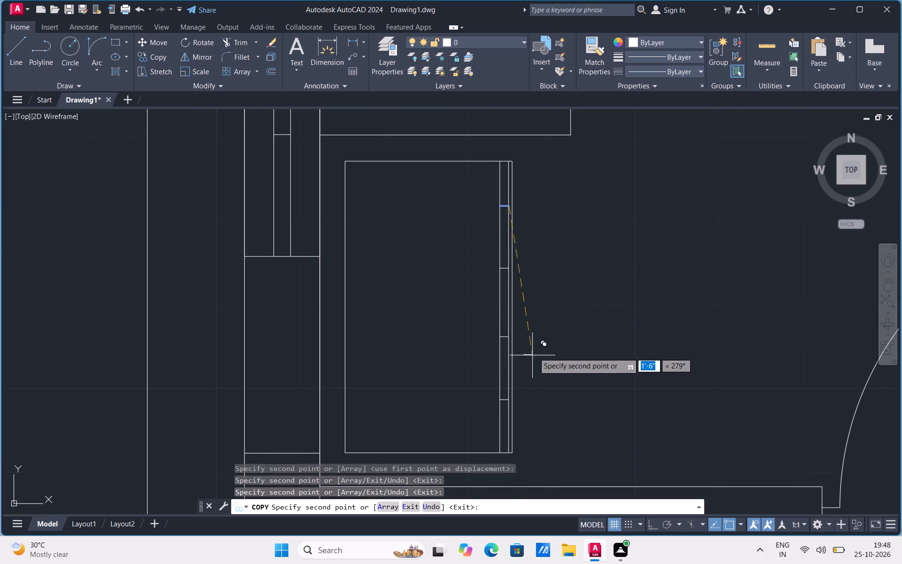
{"action": "scroll", "coordinate": [537, 341], "scroll_direction": "down", "scroll_amount": 2}
{"action": "key", "text": "Escape"}
Add the multiline text label FRIDGE in the open space east of the fridge rectangle.
{"action": "left_click", "coordinate": [293, 68]}
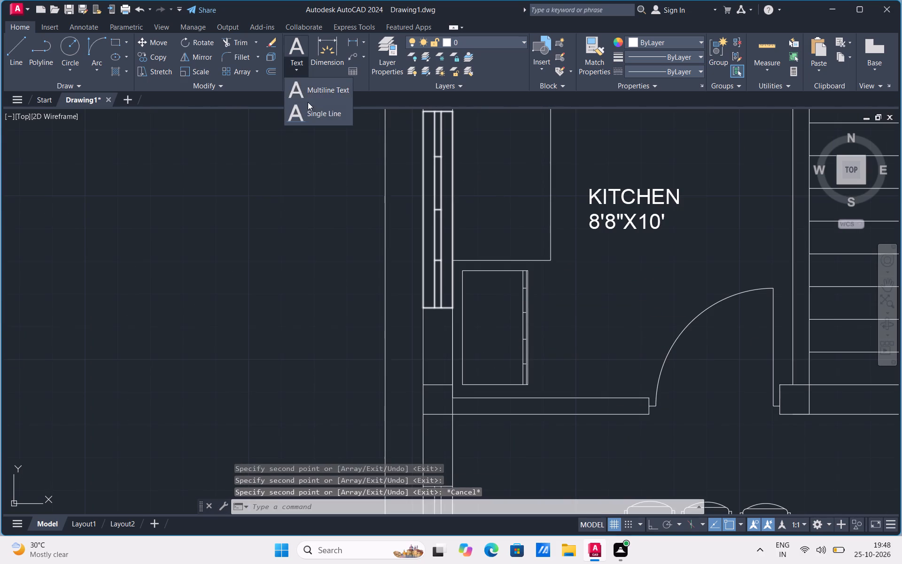
{"action": "left_click", "coordinate": [309, 91]}
{"action": "scroll", "coordinate": [530, 329], "scroll_direction": "up", "scroll_amount": 2}
{"action": "left_click", "coordinate": [560, 274]}
{"action": "left_click", "coordinate": [681, 327]}
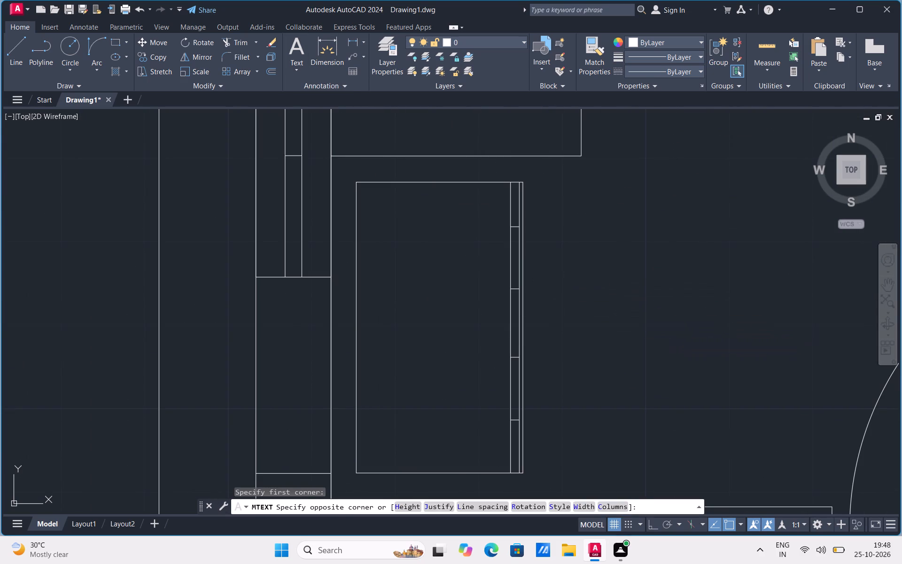
{"action": "type", "text": "FRI"}
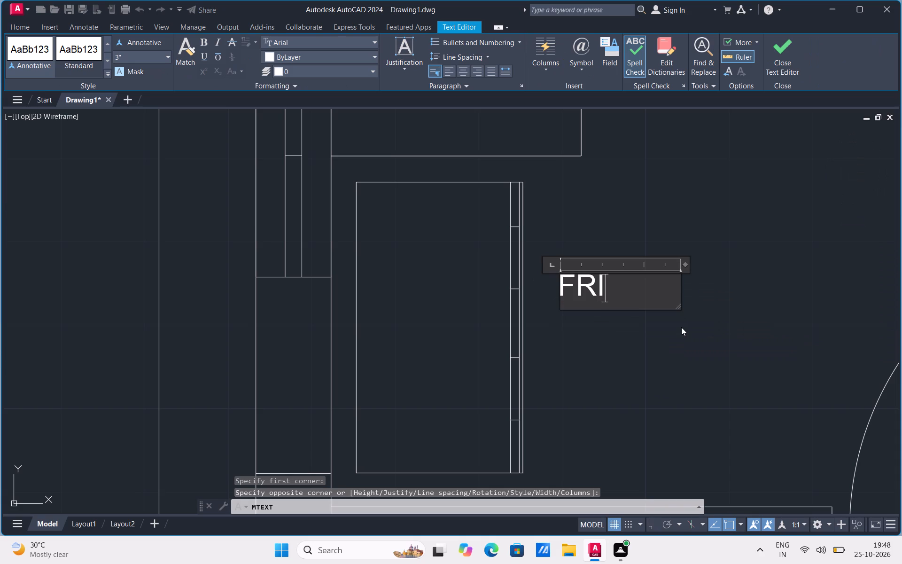
{"action": "type", "text": "DGE"}
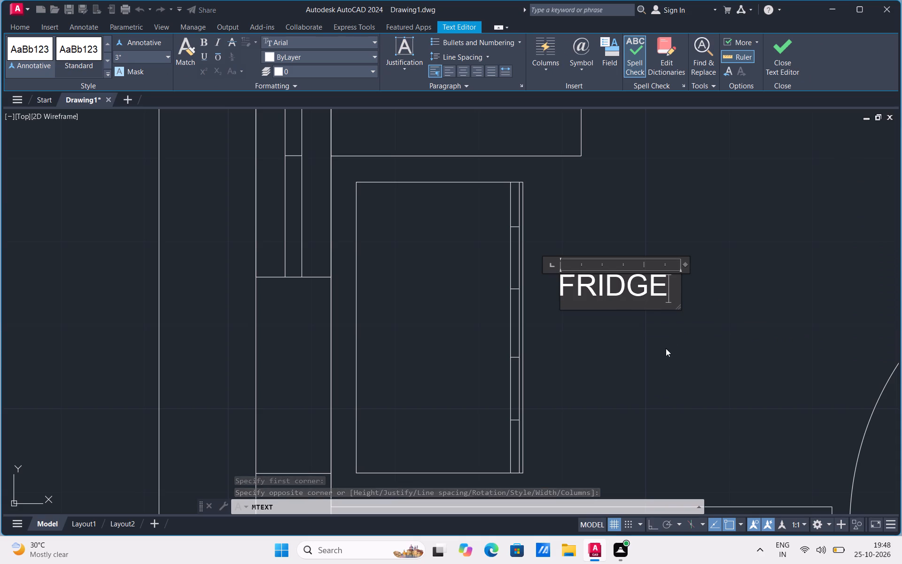
{"action": "left_click", "coordinate": [666, 348]}
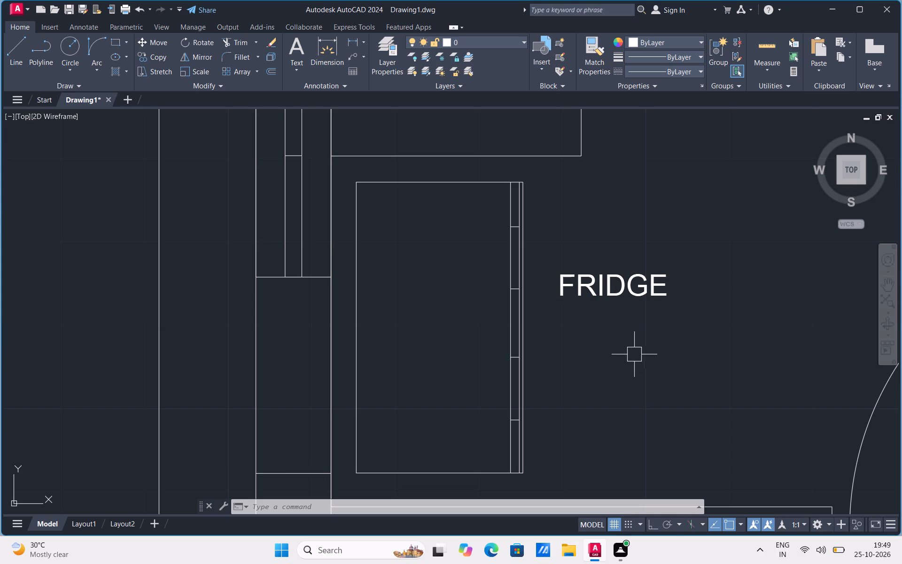
Rotate the FRIDGE label with Ortho on so that it runs vertically, reading downward.
{"action": "left_click", "coordinate": [654, 278]}
{"action": "right_click", "coordinate": [654, 278]}
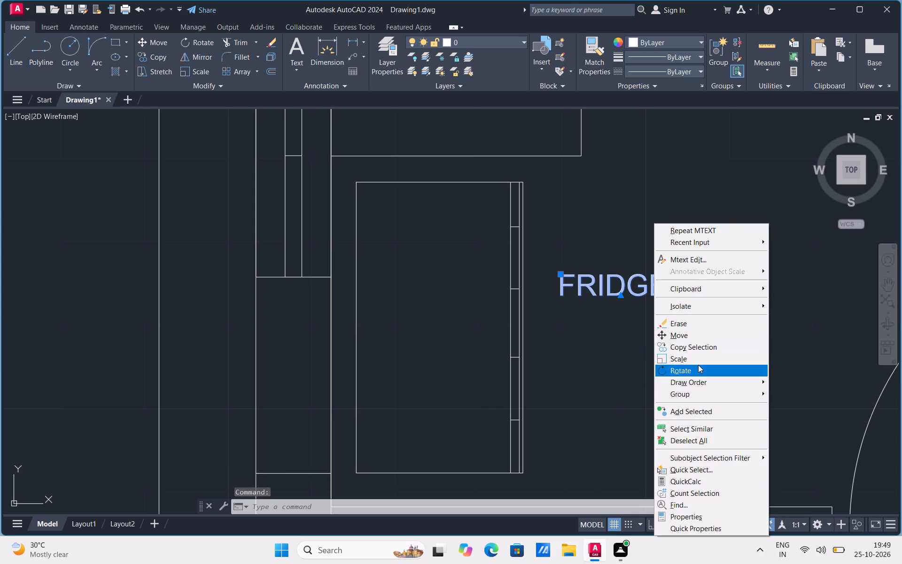
{"action": "left_click", "coordinate": [686, 370]}
{"action": "left_click", "coordinate": [655, 291]}
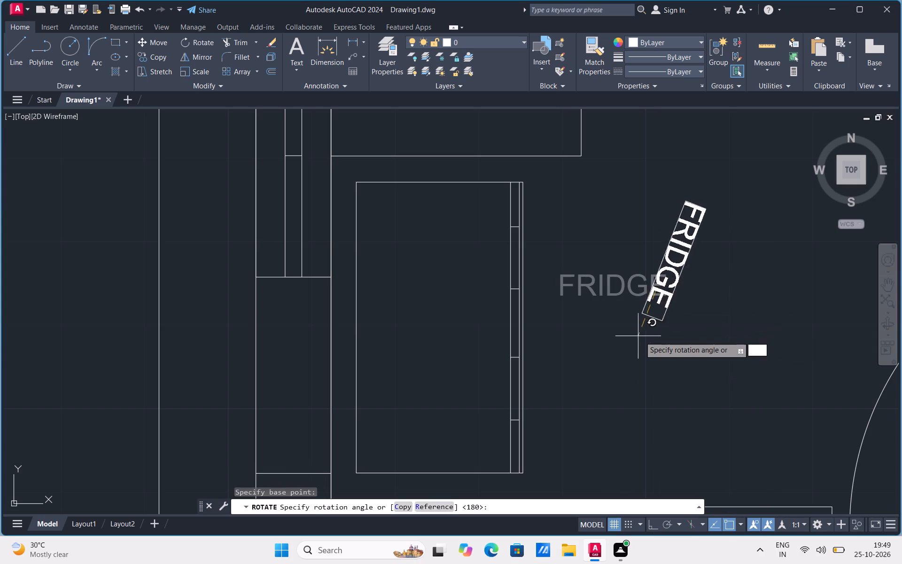
{"action": "left_click", "coordinate": [655, 527]}
{"action": "left_click", "coordinate": [663, 379]}
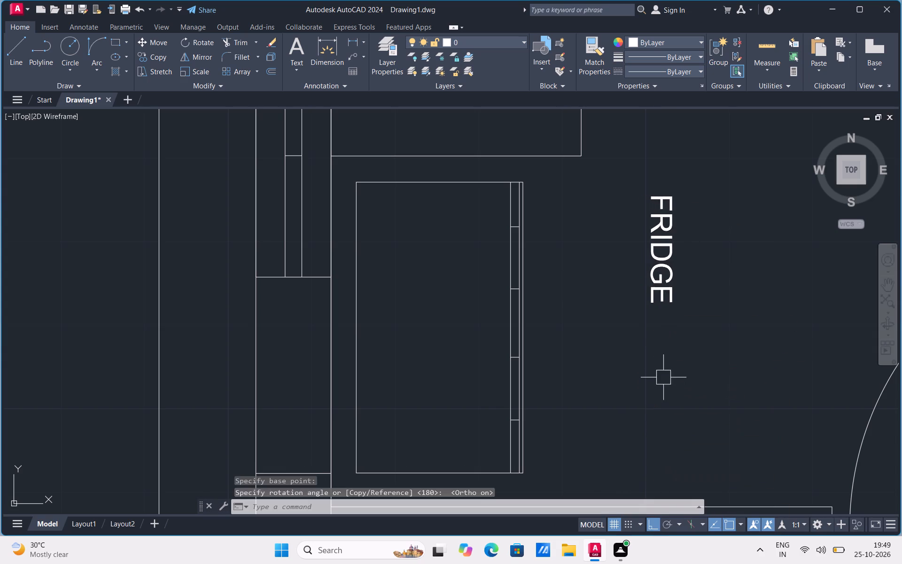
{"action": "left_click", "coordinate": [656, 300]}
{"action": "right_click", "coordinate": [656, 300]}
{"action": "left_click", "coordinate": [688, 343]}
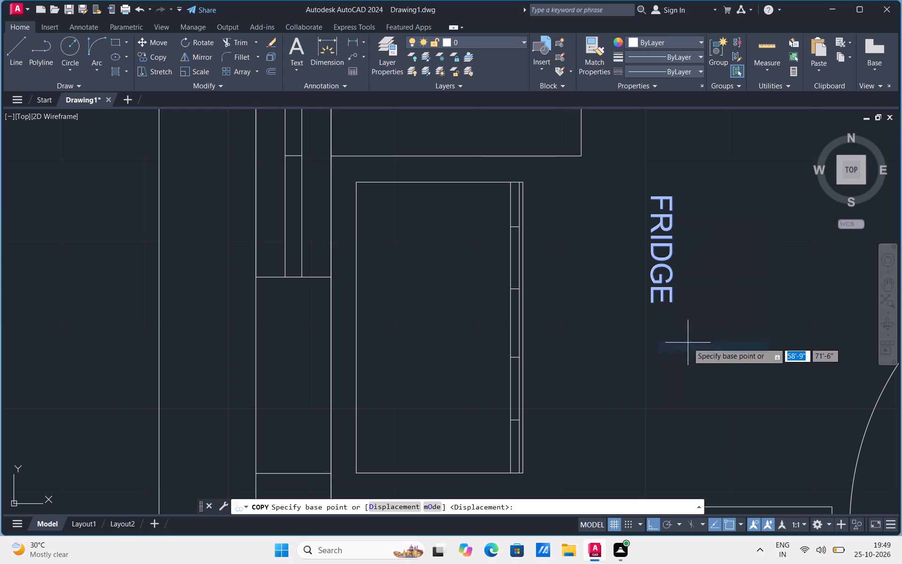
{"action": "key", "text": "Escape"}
Move the vertical FRIDGE label about 2'-3" west and a little south, centring it inside the fridge rectangle.
{"action": "left_click", "coordinate": [662, 270]}
{"action": "right_click", "coordinate": [662, 270]}
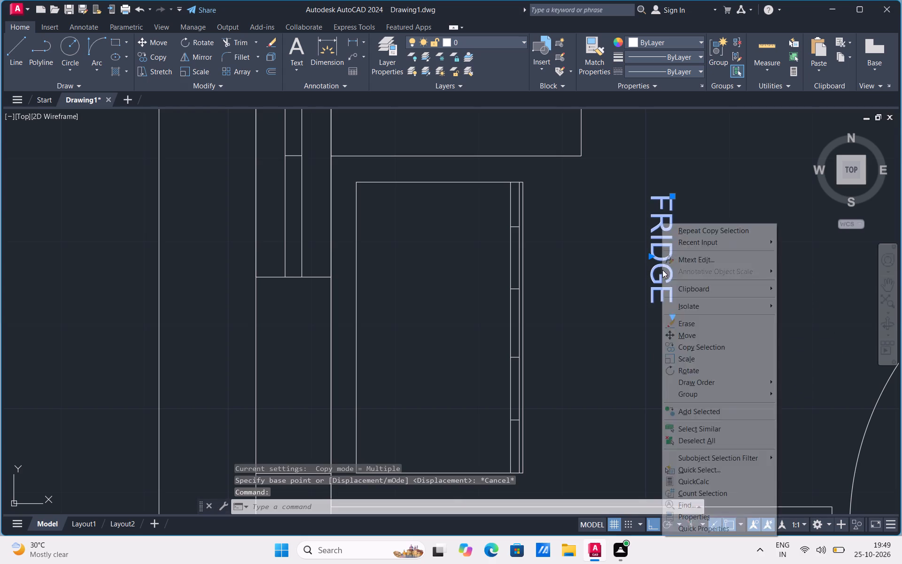
{"action": "left_click_drag", "start_coordinate": [691, 338], "coordinate": [688, 334]}
{"action": "left_click", "coordinate": [669, 271]}
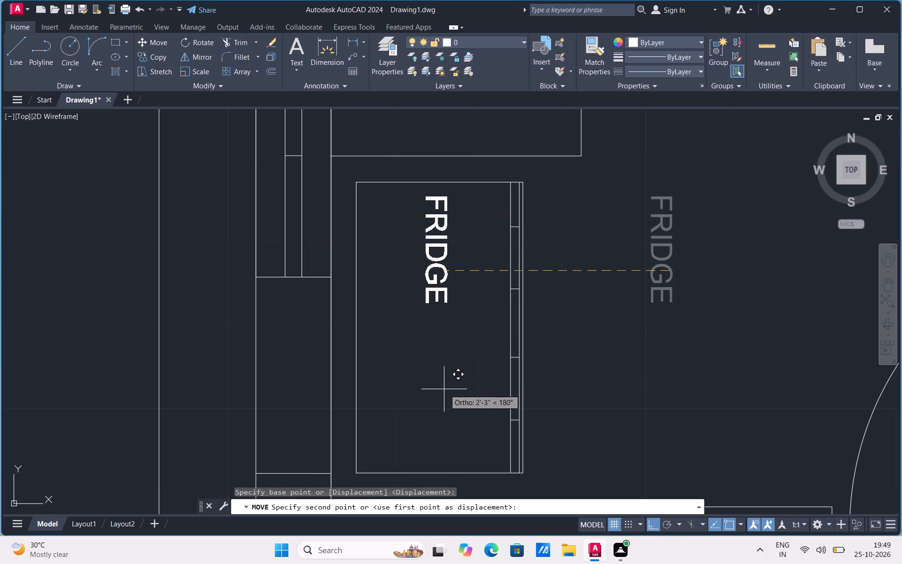
{"action": "left_click", "coordinate": [446, 389]}
{"action": "left_click", "coordinate": [443, 294]}
{"action": "right_click", "coordinate": [443, 294]}
{"action": "left_click", "coordinate": [472, 337]}
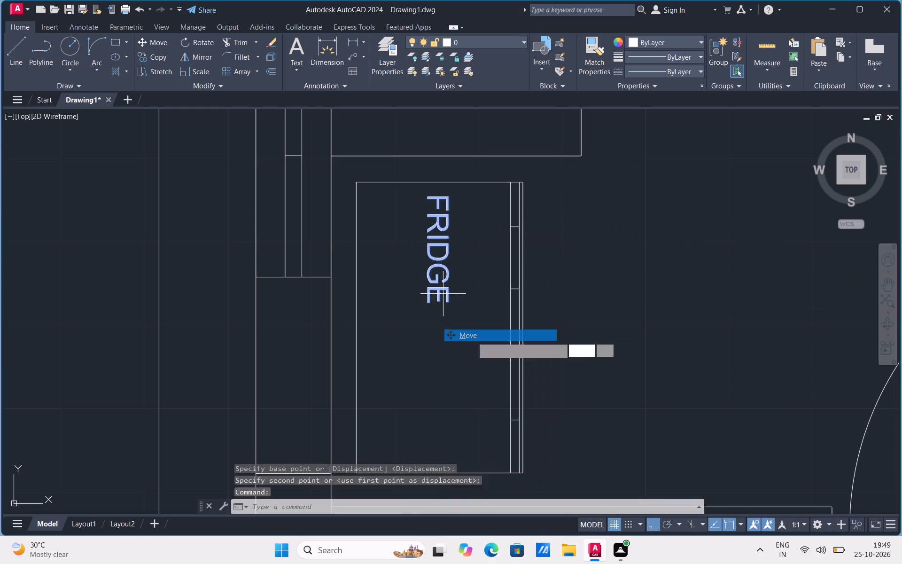
{"action": "left_click", "coordinate": [440, 281]}
{"action": "left_click", "coordinate": [439, 360]}
{"action": "scroll", "coordinate": [435, 360], "scroll_direction": "down", "scroll_amount": 3}
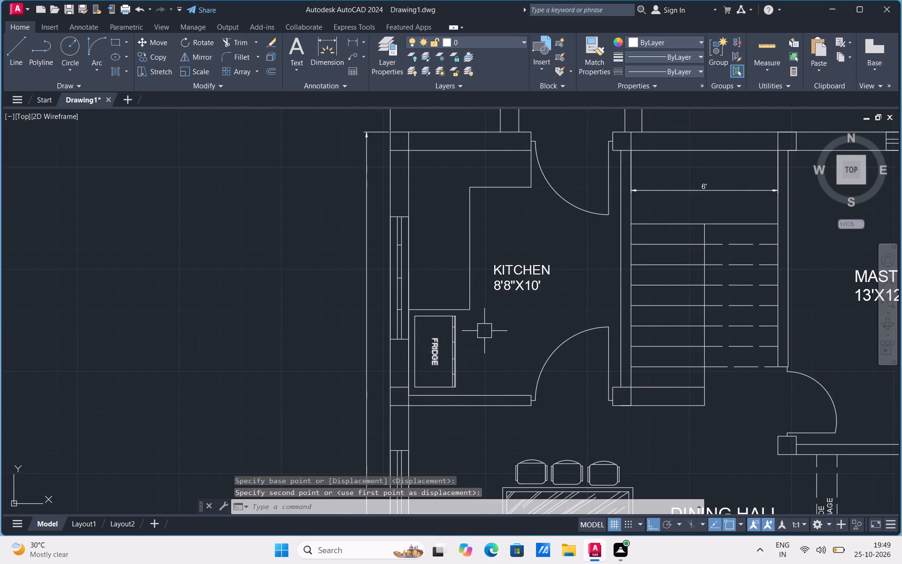
Look over the ground floor plan to check the furnished kitchen and dining hall and the remaining rooms.
{"action": "scroll", "coordinate": [459, 297], "scroll_direction": "down", "scroll_amount": 1}
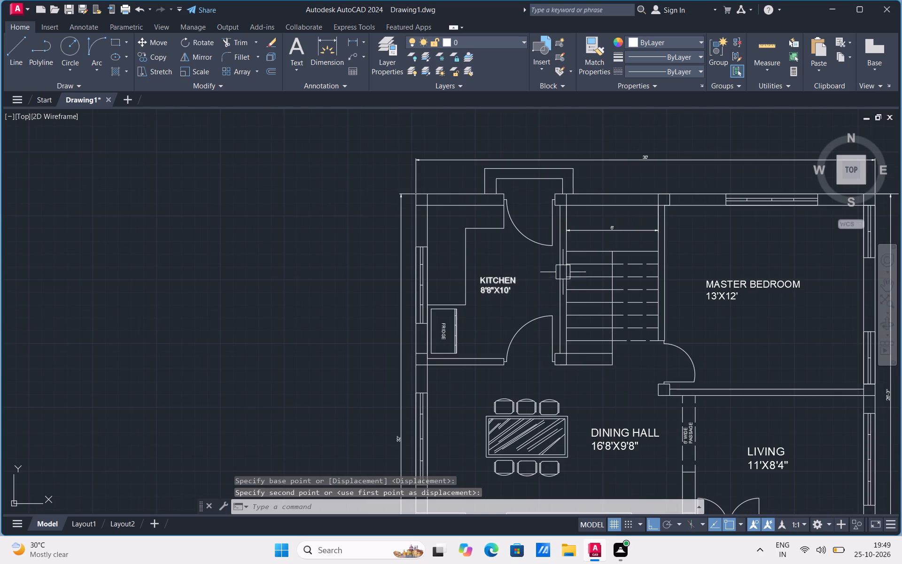
{"action": "scroll", "coordinate": [563, 224], "scroll_direction": "up", "scroll_amount": 1}
{"action": "scroll", "coordinate": [514, 259], "scroll_direction": "down", "scroll_amount": 2}
{"action": "scroll", "coordinate": [450, 312], "scroll_direction": "down", "scroll_amount": 1}
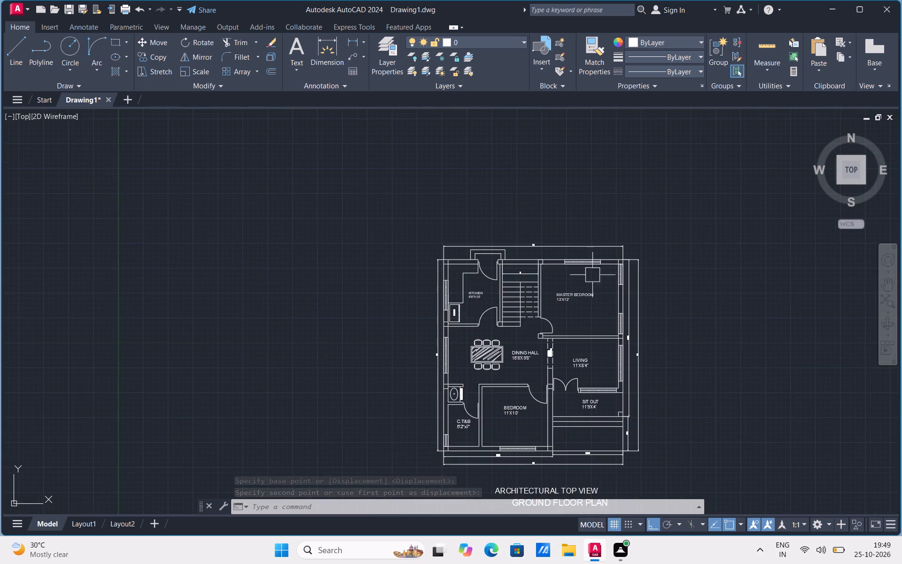
{"action": "scroll", "coordinate": [631, 249], "scroll_direction": "up", "scroll_amount": 3}
{"action": "scroll", "coordinate": [602, 221], "scroll_direction": "down", "scroll_amount": 3}
{"action": "scroll", "coordinate": [505, 342], "scroll_direction": "up", "scroll_amount": 3}
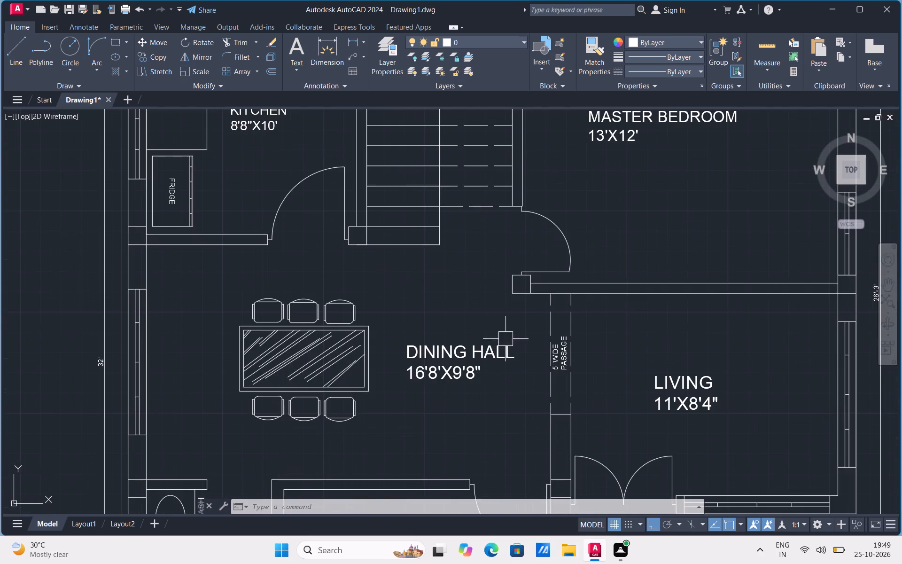
{"action": "scroll", "coordinate": [521, 328], "scroll_direction": "down", "scroll_amount": 2}
Draw a rectangle about 2'-1" wide by 6'-5" long from the master bedroom's inner northwest corner.
{"action": "scroll", "coordinate": [576, 224], "scroll_direction": "up", "scroll_amount": 2}
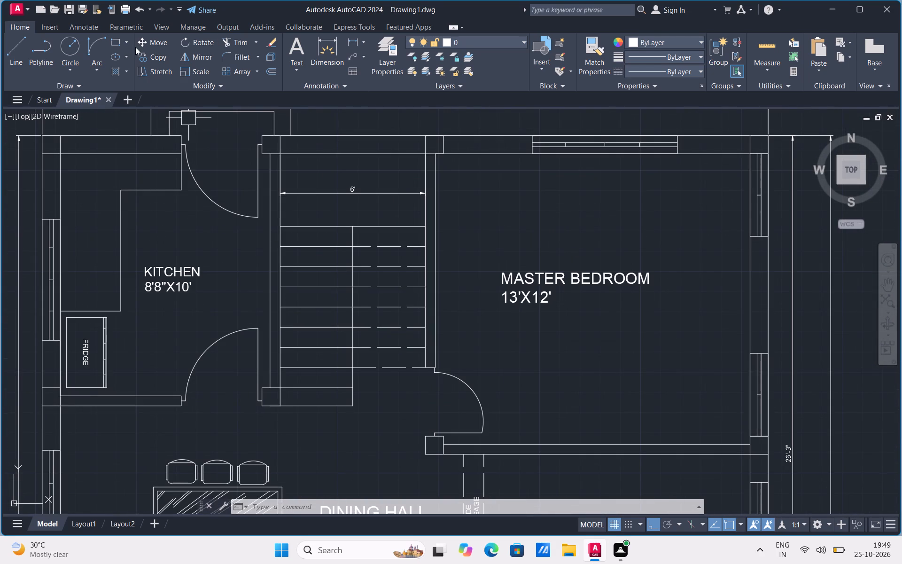
{"action": "left_click", "coordinate": [127, 44]}
{"action": "left_click", "coordinate": [124, 59]}
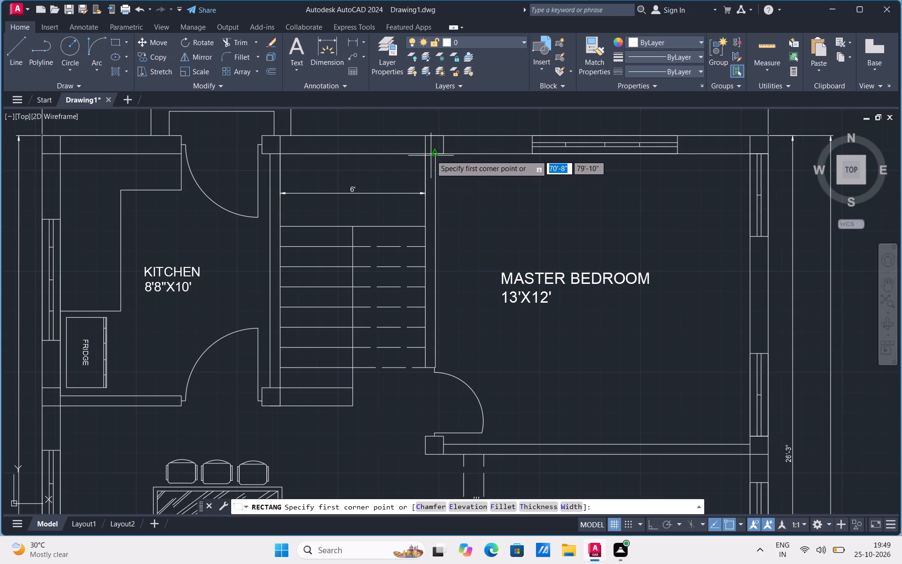
{"action": "left_click", "coordinate": [438, 155]}
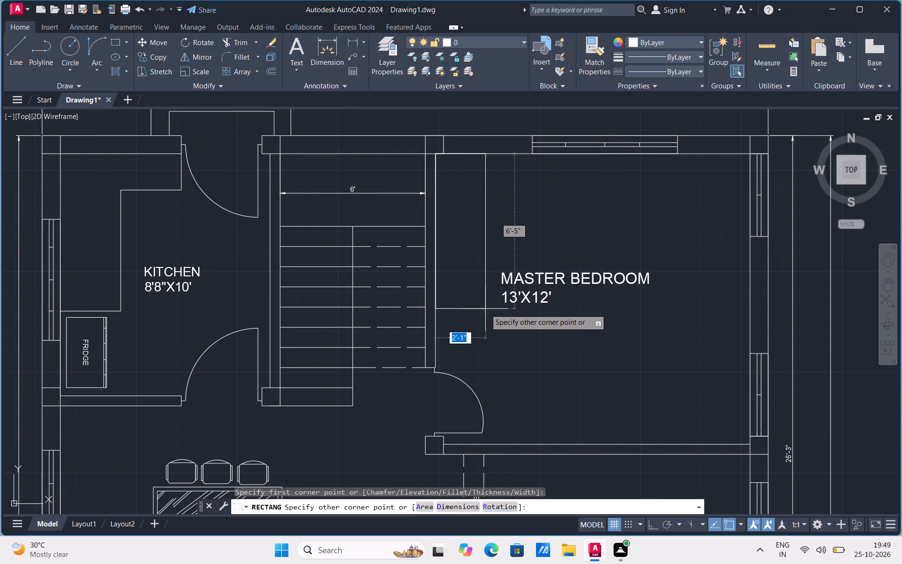
{"action": "left_click", "coordinate": [485, 309]}
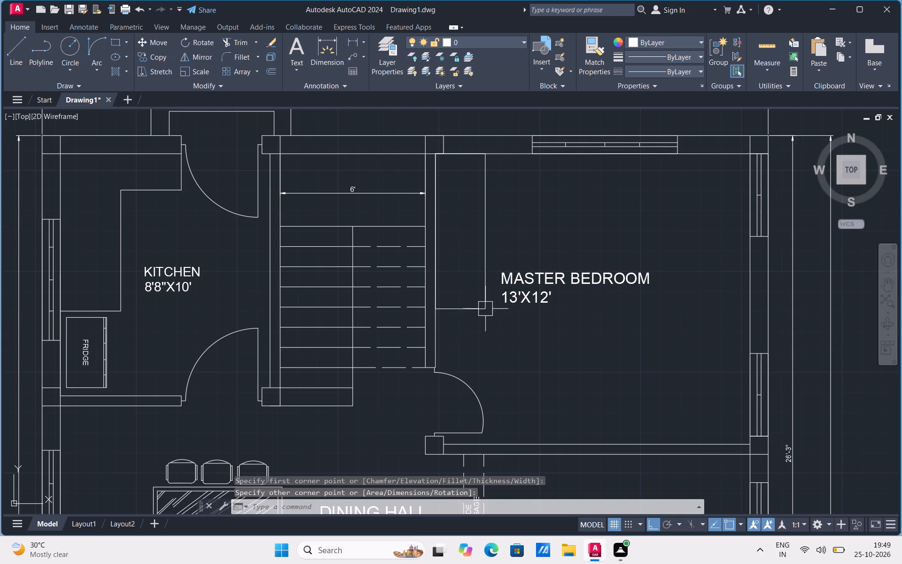
Draw a horizontal line about 2'-1" long across the master bedroom's corner rectangle, just below its north edge.
{"action": "scroll", "coordinate": [487, 187], "scroll_direction": "up", "scroll_amount": 2}
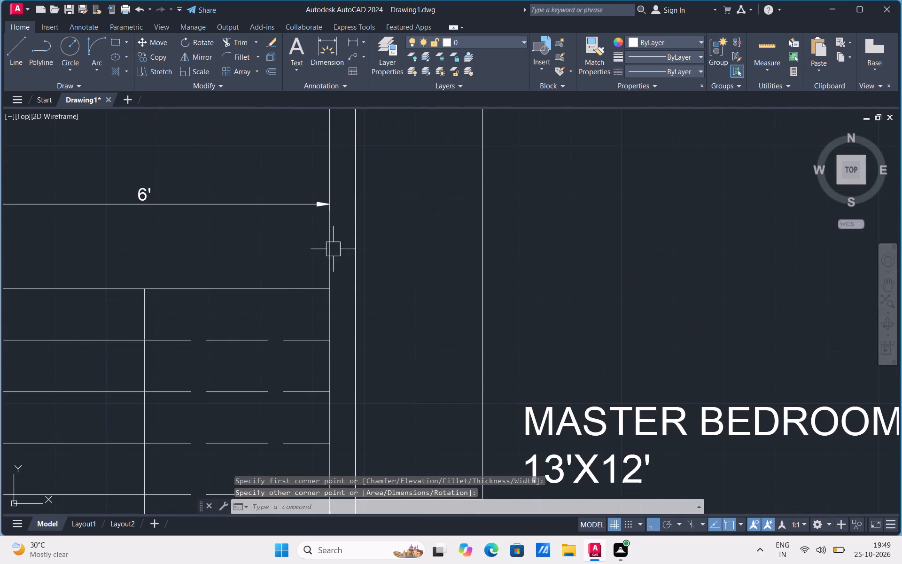
{"action": "scroll", "coordinate": [326, 269], "scroll_direction": "down", "scroll_amount": 1}
{"action": "left_click", "coordinate": [11, 62]}
{"action": "scroll", "coordinate": [334, 115], "scroll_direction": "up", "scroll_amount": 2}
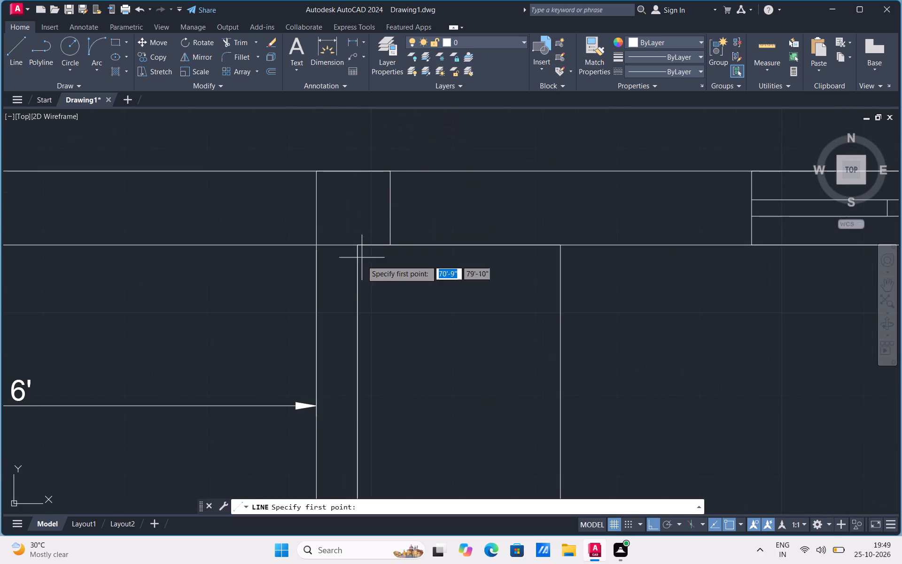
{"action": "left_click", "coordinate": [358, 274]}
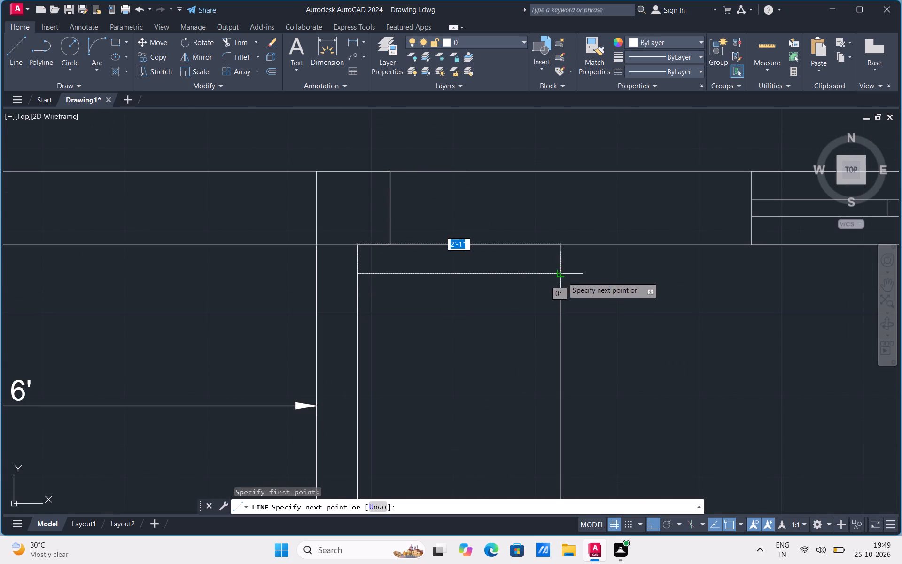
{"action": "left_click", "coordinate": [563, 277]}
{"action": "key", "text": "Escape"}
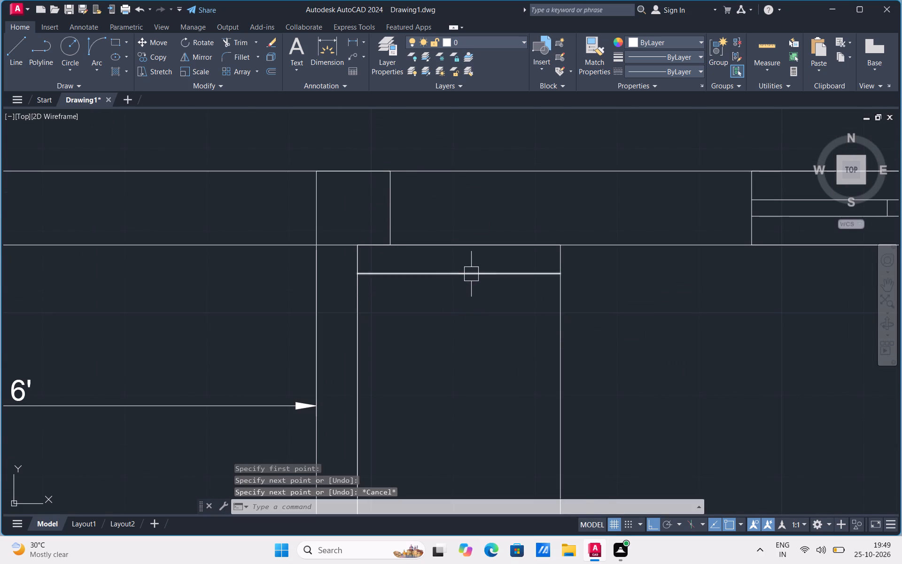
Copy the horizontal line twelve times southward at roughly 4" intervals, filling most of the master bedroom's wardrobe rectangle.
{"action": "left_click", "coordinate": [471, 273]}
{"action": "right_click", "coordinate": [471, 273]}
{"action": "left_click", "coordinate": [505, 348]}
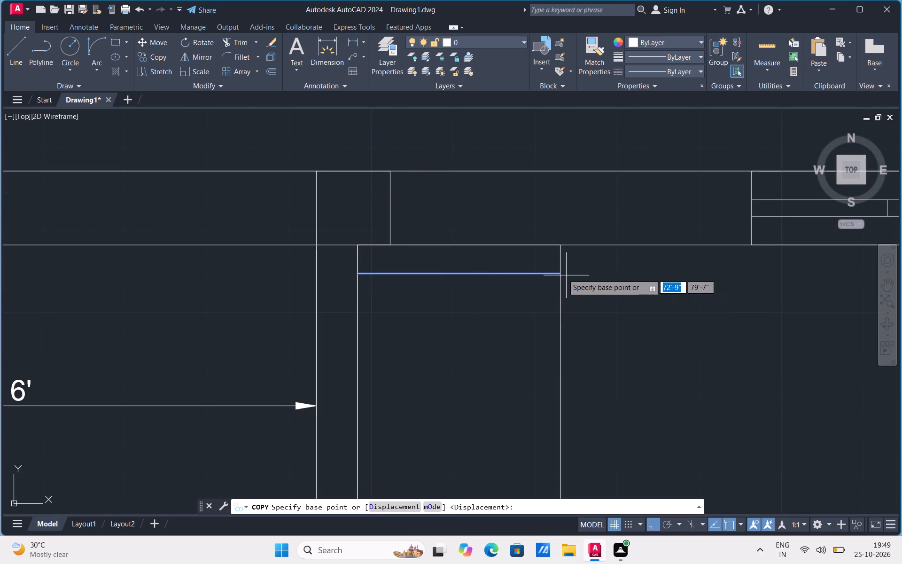
{"action": "left_click", "coordinate": [560, 273]}
{"action": "left_click", "coordinate": [560, 304]}
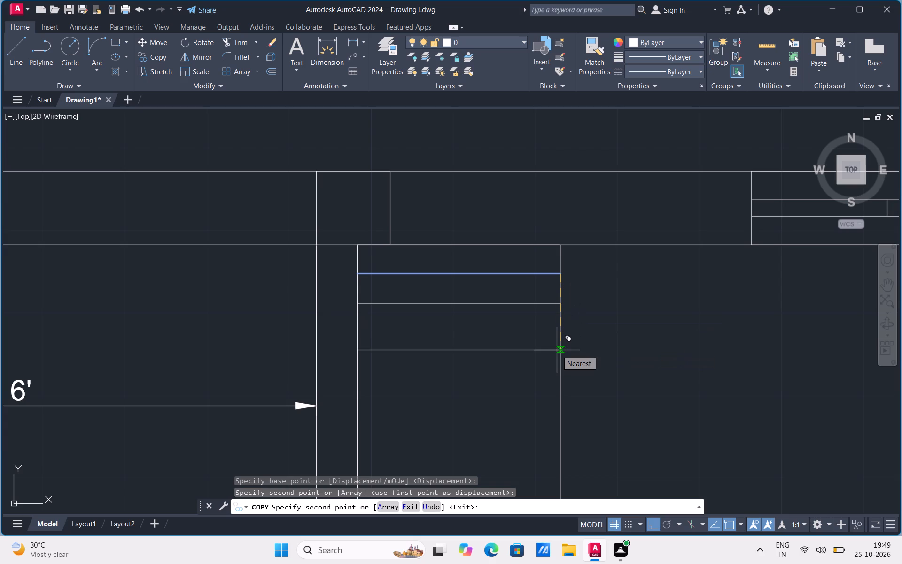
{"action": "left_click", "coordinate": [558, 337]}
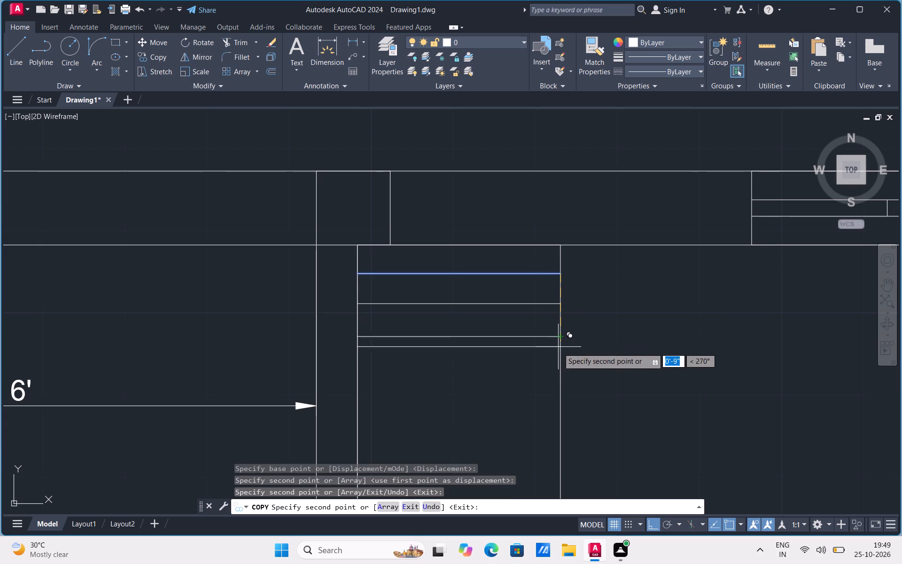
{"action": "left_click", "coordinate": [558, 370]}
{"action": "left_click", "coordinate": [558, 406]}
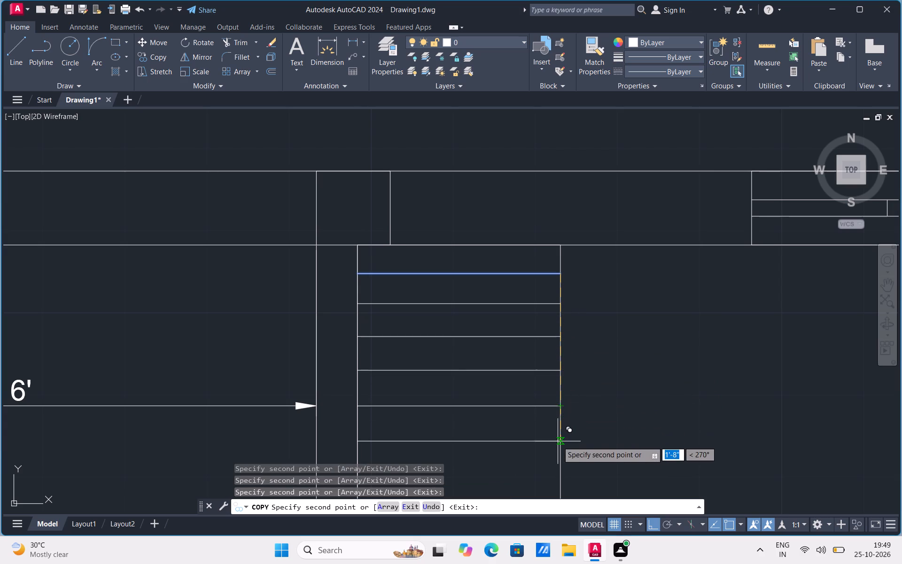
{"action": "left_click", "coordinate": [558, 441]}
{"action": "scroll", "coordinate": [554, 291], "scroll_direction": "down", "scroll_amount": 3}
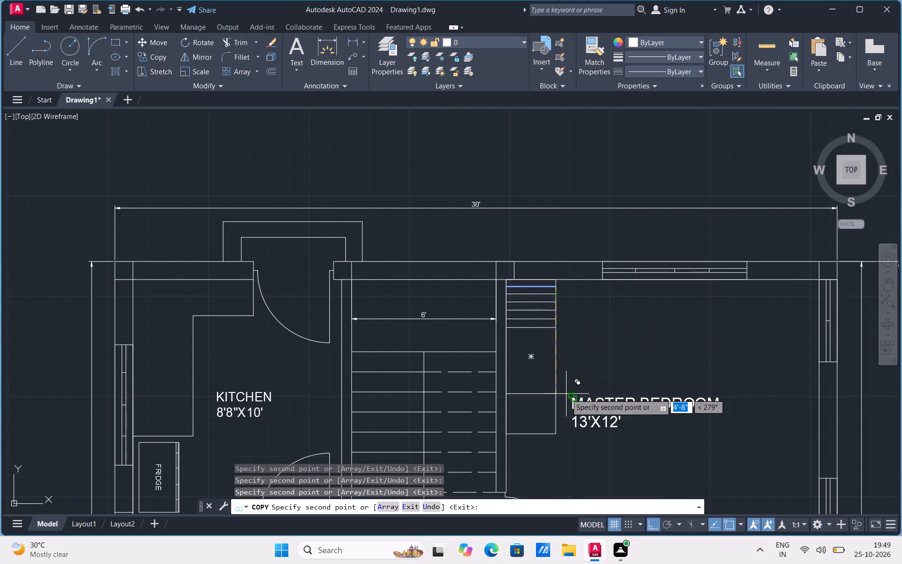
{"action": "left_click", "coordinate": [566, 394]}
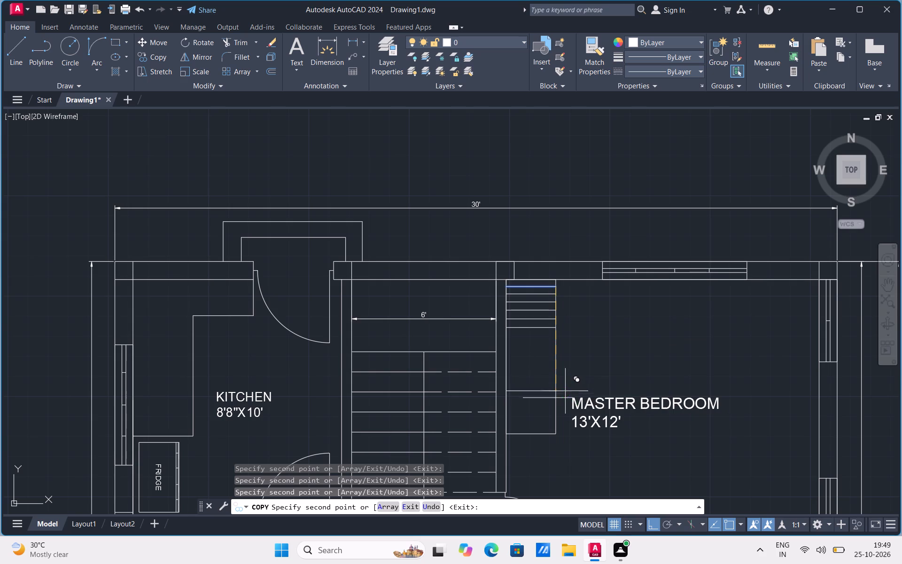
{"action": "left_click", "coordinate": [555, 337]}
{"action": "left_click", "coordinate": [555, 349]}
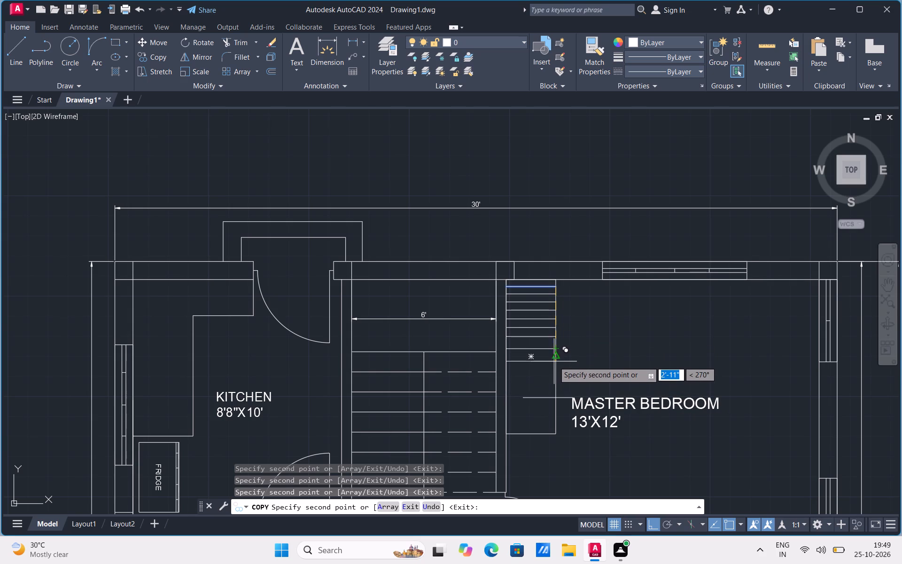
{"action": "left_click", "coordinate": [554, 361]}
{"action": "left_click", "coordinate": [556, 368]}
{"action": "left_click", "coordinate": [556, 379]}
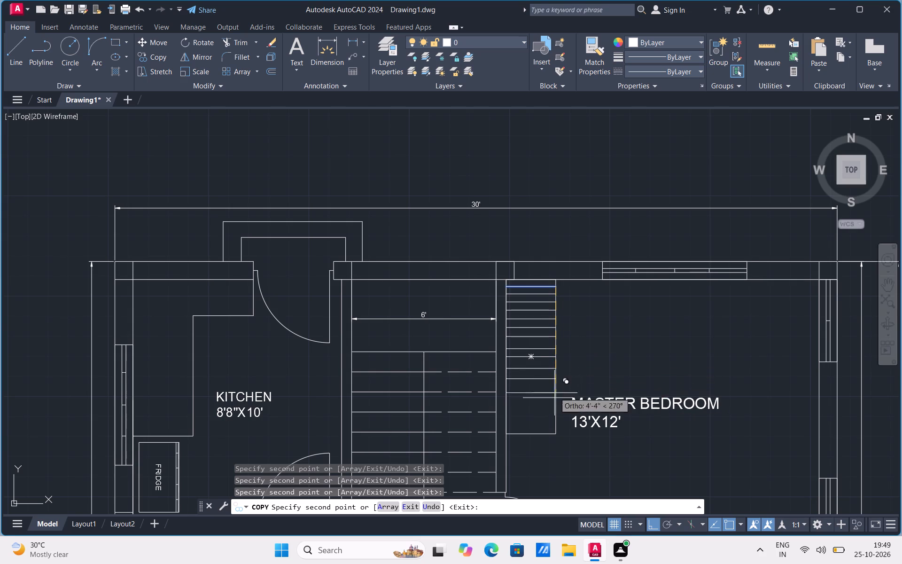
{"action": "left_click", "coordinate": [555, 387]}
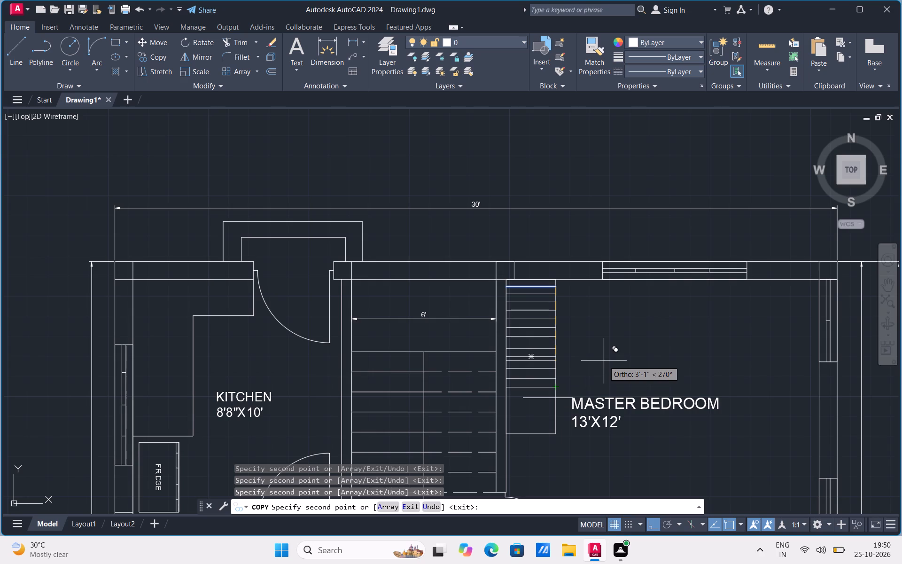
{"action": "key", "text": "Escape"}
Move the stray overhanging line west so that it ends on the wardrobe rectangle's east edge.
{"action": "scroll", "coordinate": [559, 408], "scroll_direction": "up", "scroll_amount": 2}
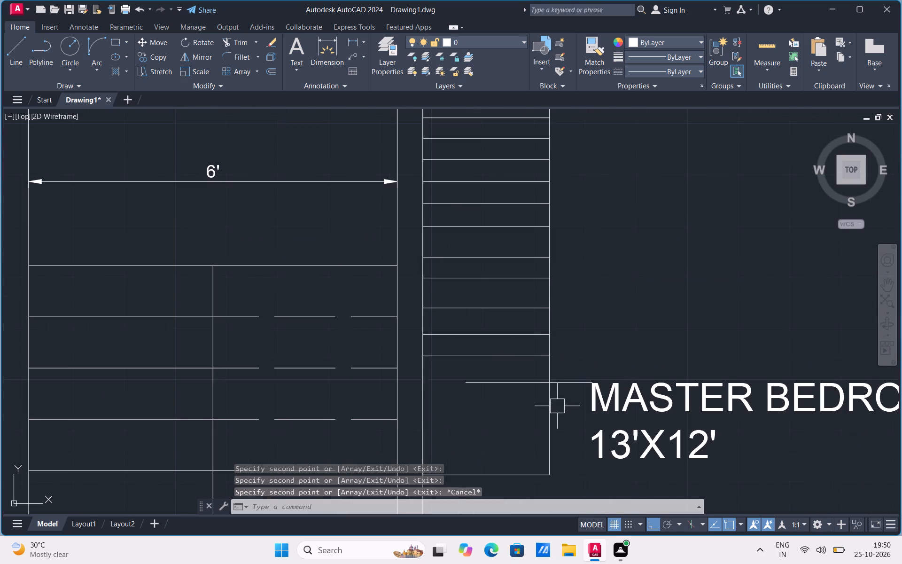
{"action": "left_click", "coordinate": [537, 382]}
{"action": "right_click", "coordinate": [537, 382]}
{"action": "left_click_drag", "start_coordinate": [592, 177], "coordinate": [592, 185]}
{"action": "left_click", "coordinate": [595, 383]}
{"action": "left_click", "coordinate": [552, 381]}
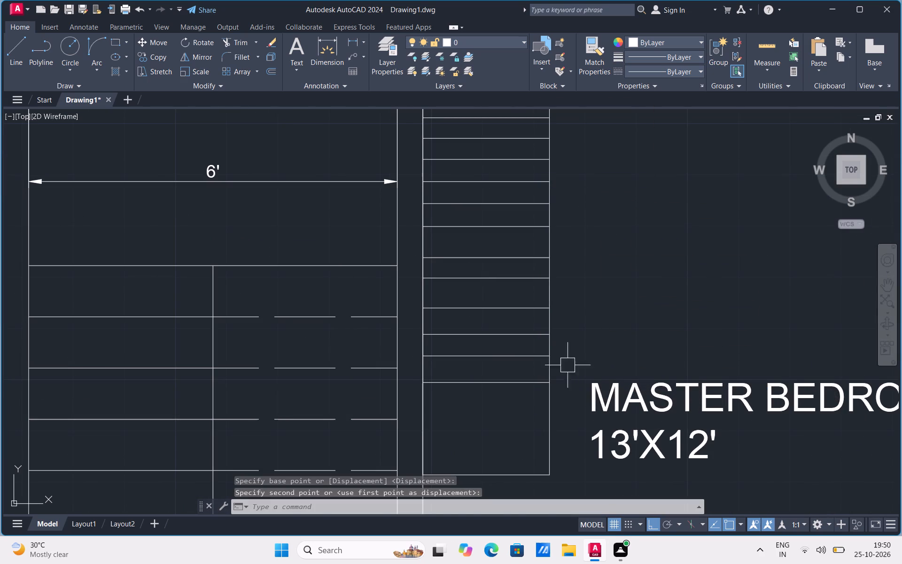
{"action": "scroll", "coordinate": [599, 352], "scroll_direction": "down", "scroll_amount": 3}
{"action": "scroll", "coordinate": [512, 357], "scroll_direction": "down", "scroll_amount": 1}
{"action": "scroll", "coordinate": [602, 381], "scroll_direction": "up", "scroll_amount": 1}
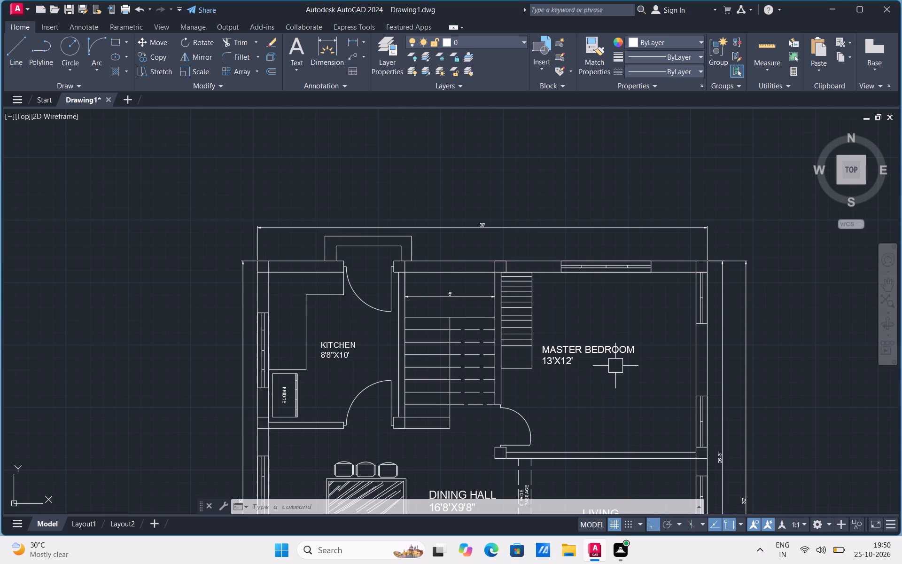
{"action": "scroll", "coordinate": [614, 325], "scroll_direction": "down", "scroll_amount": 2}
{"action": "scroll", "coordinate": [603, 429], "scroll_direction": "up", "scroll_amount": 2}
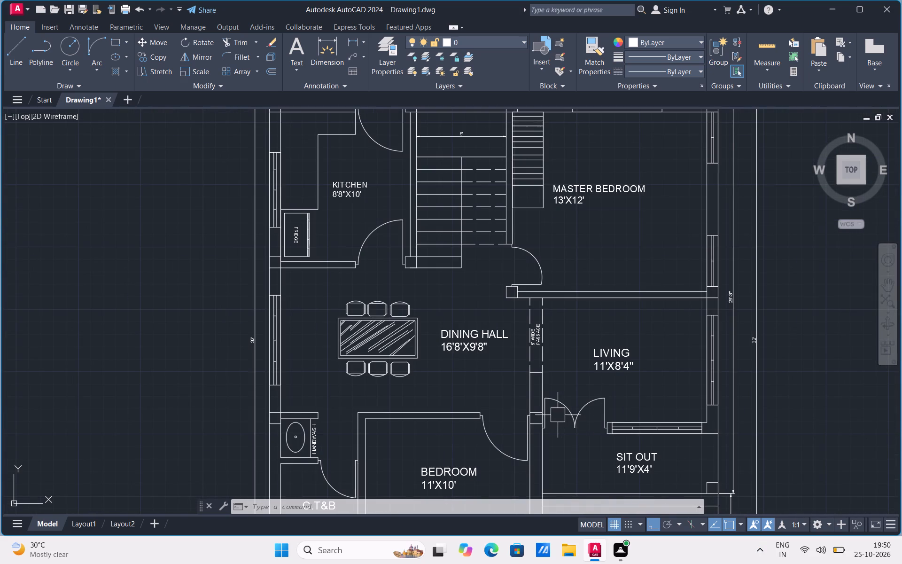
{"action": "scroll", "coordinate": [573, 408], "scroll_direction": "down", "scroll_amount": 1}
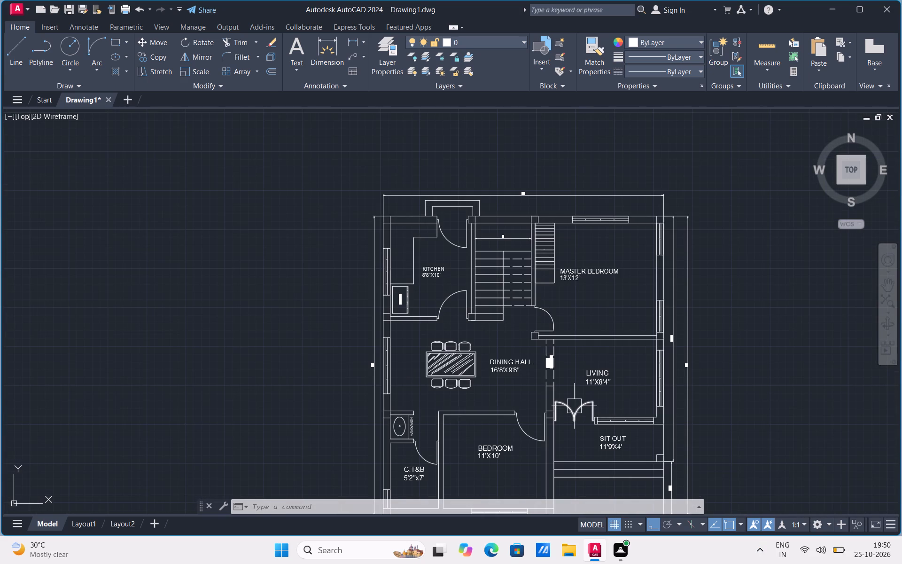
Group the wardrobe rectangle in the master bedroom with all its horizontal lines.
{"action": "scroll", "coordinate": [569, 266], "scroll_direction": "up", "scroll_amount": 2}
{"action": "left_click", "coordinate": [506, 269]}
{"action": "left_click", "coordinate": [511, 235]}
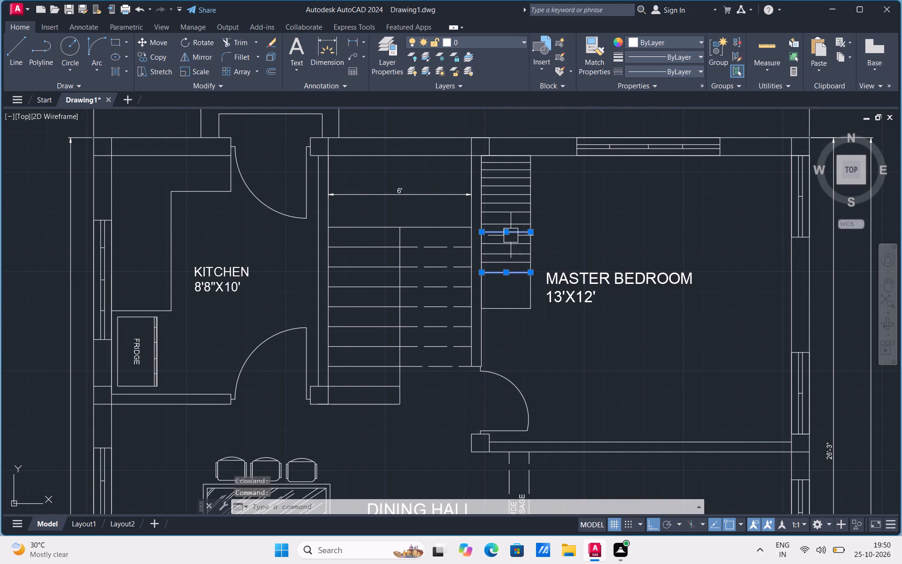
{"action": "scroll", "coordinate": [511, 231], "scroll_direction": "up", "scroll_amount": 1}
{"action": "scroll", "coordinate": [458, 314], "scroll_direction": "up", "scroll_amount": 1}
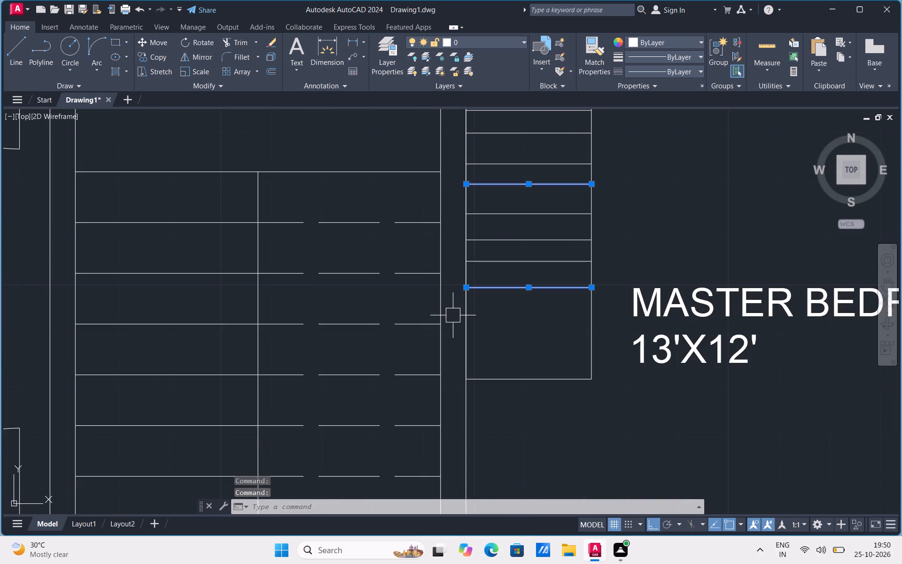
{"action": "left_click", "coordinate": [453, 315]}
{"action": "scroll", "coordinate": [453, 317], "scroll_direction": "down", "scroll_amount": 2}
{"action": "left_click", "coordinate": [516, 176]}
{"action": "scroll", "coordinate": [509, 201], "scroll_direction": "up", "scroll_amount": 2}
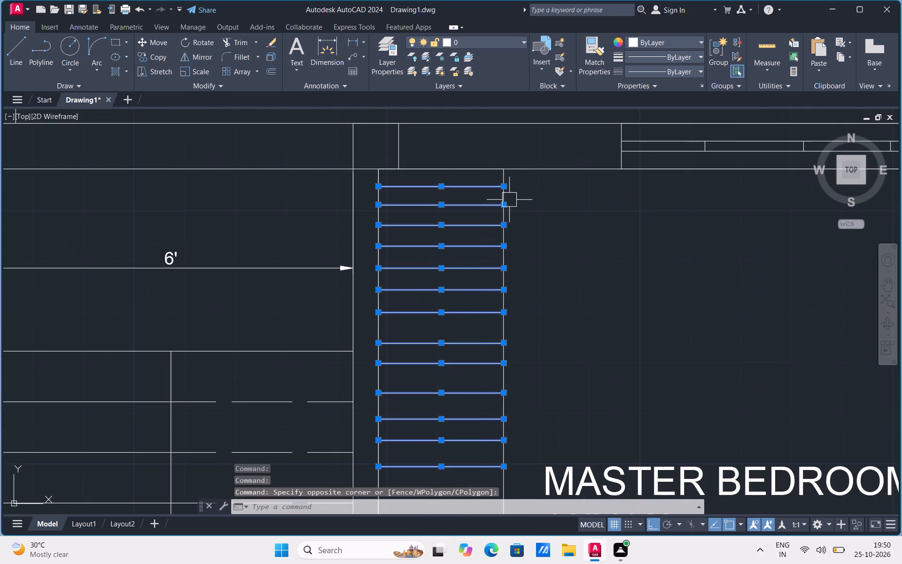
{"action": "scroll", "coordinate": [509, 192], "scroll_direction": "down", "scroll_amount": 2}
{"action": "left_click", "coordinate": [496, 332]}
{"action": "right_click", "coordinate": [496, 332]}
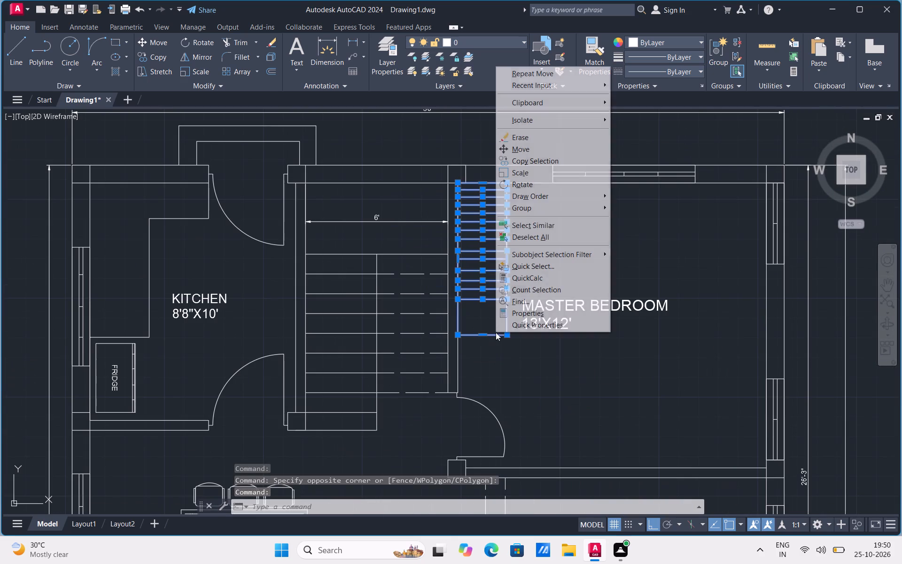
{"action": "left_click", "coordinate": [521, 205]}
{"action": "left_click", "coordinate": [627, 208]}
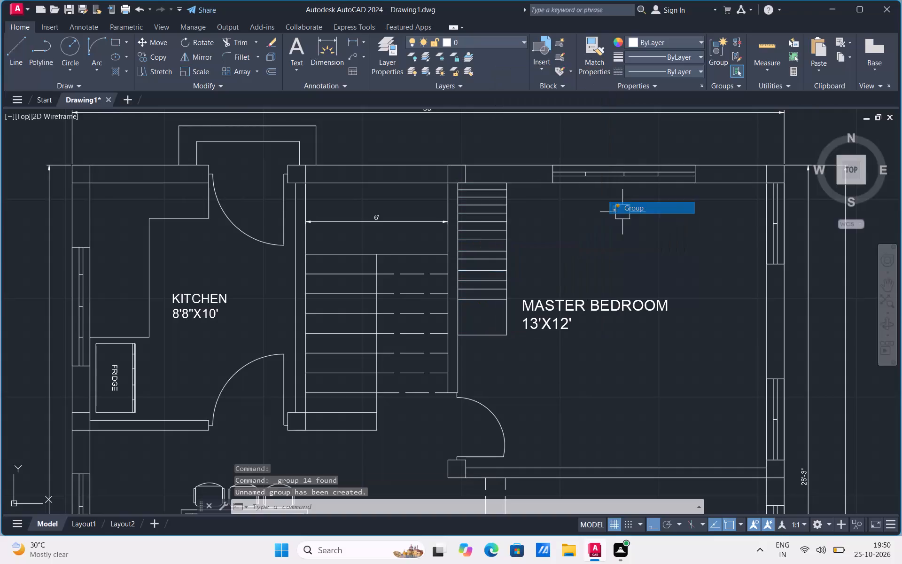
Copy the grouped wardrobe by its southeast corner to the inner southeast corner of the 11'X10' bedroom.
{"action": "left_click", "coordinate": [483, 247]}
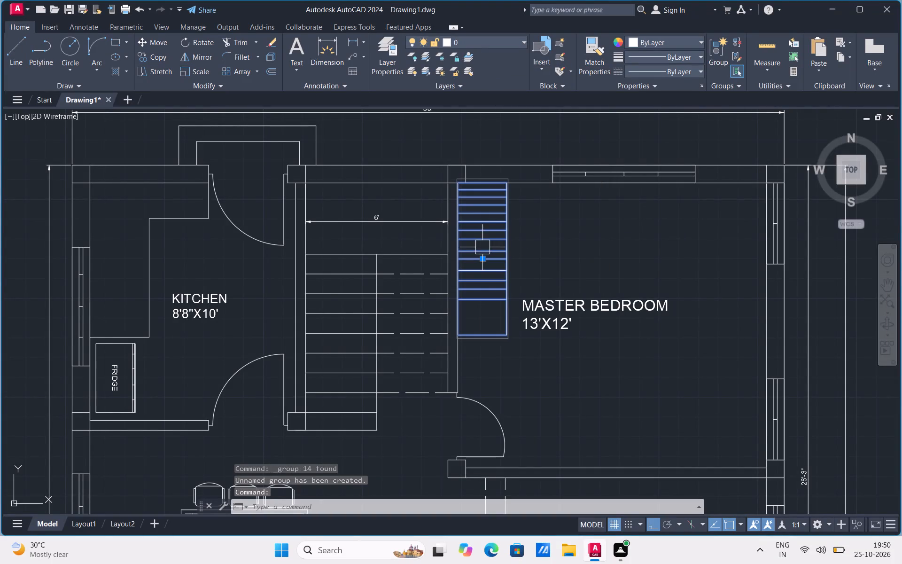
{"action": "right_click", "coordinate": [482, 247]}
{"action": "left_click", "coordinate": [520, 342]}
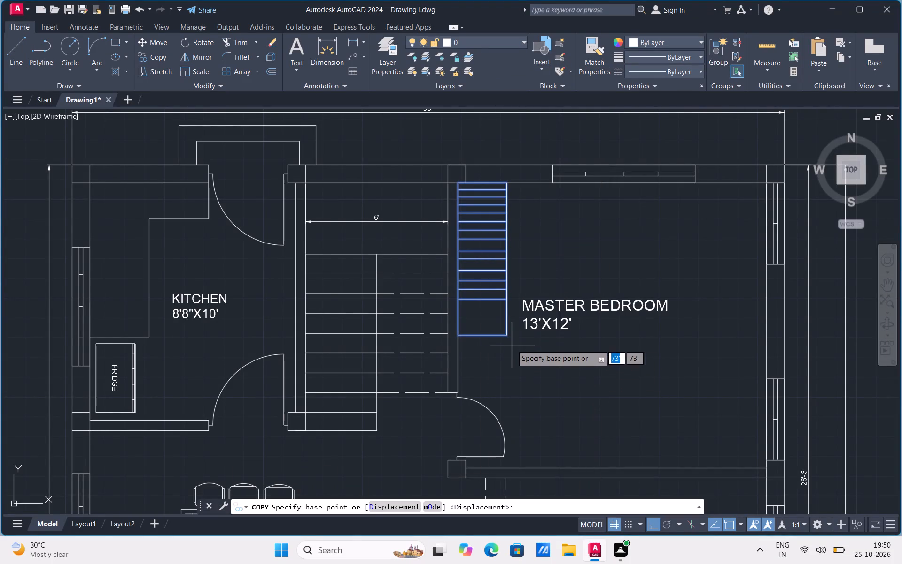
{"action": "left_click", "coordinate": [508, 337]}
{"action": "scroll", "coordinate": [526, 256], "scroll_direction": "down", "scroll_amount": 3}
{"action": "scroll", "coordinate": [522, 291], "scroll_direction": "up", "scroll_amount": 1}
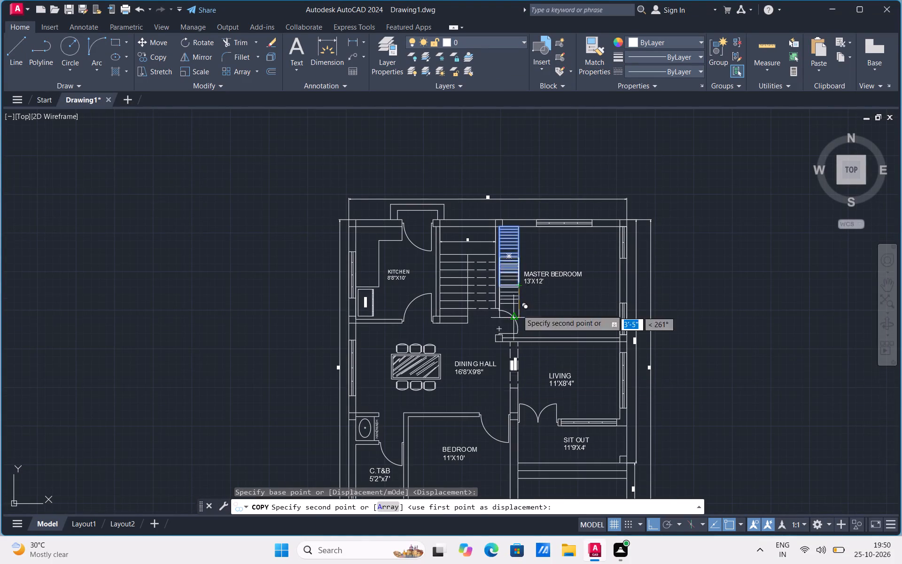
{"action": "scroll", "coordinate": [518, 308], "scroll_direction": "up", "scroll_amount": 3}
{"action": "scroll", "coordinate": [496, 387], "scroll_direction": "down", "scroll_amount": 3}
{"action": "scroll", "coordinate": [541, 251], "scroll_direction": "up", "scroll_amount": 7}
{"action": "scroll", "coordinate": [542, 238], "scroll_direction": "down", "scroll_amount": 10}
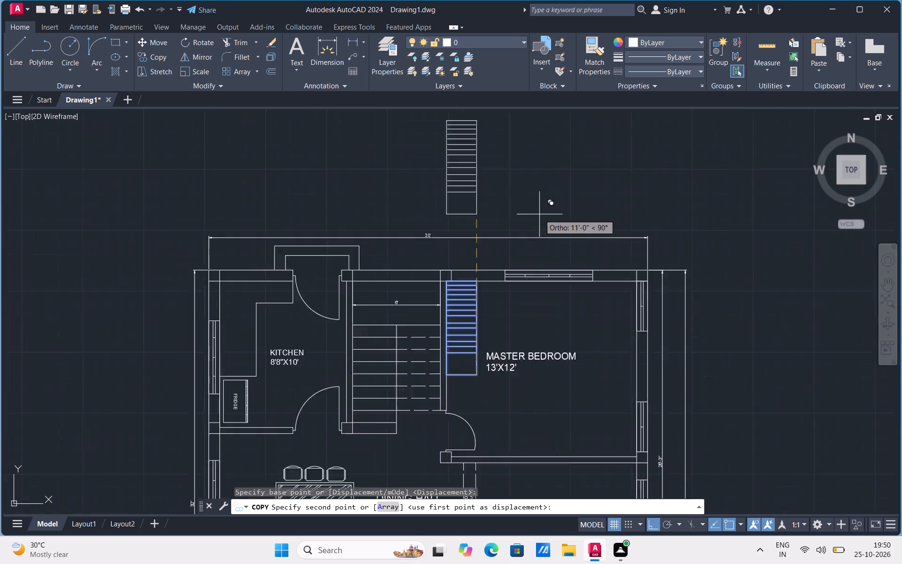
{"action": "scroll", "coordinate": [506, 422], "scroll_direction": "up", "scroll_amount": 3}
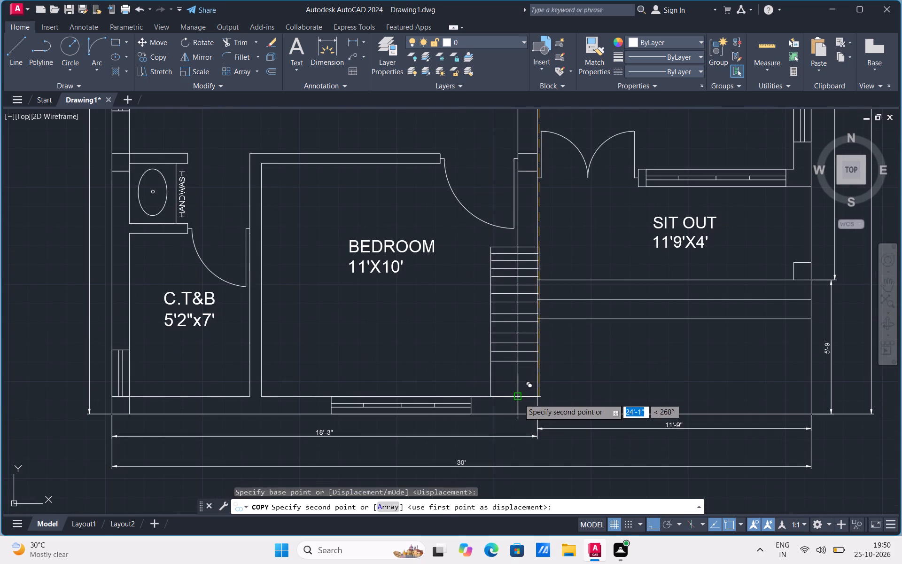
{"action": "left_click", "coordinate": [519, 399]}
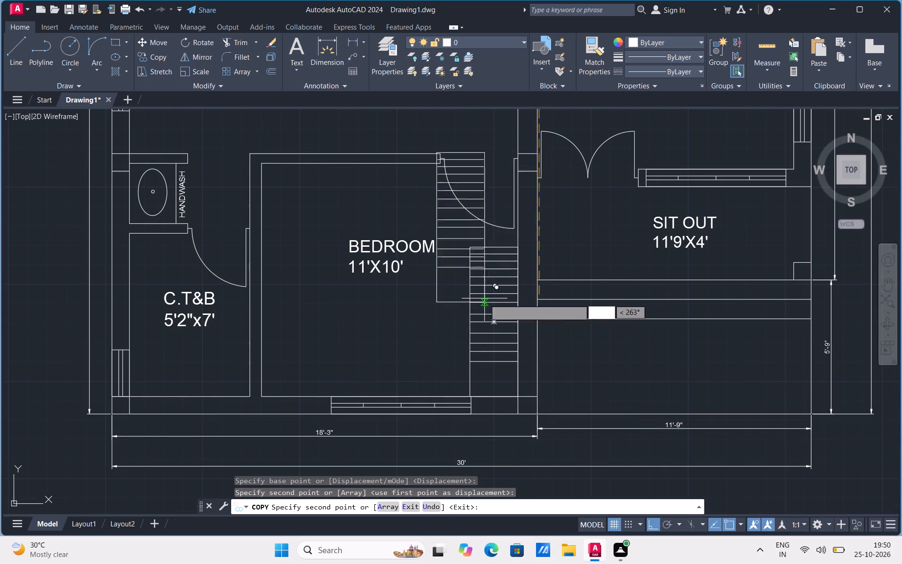
{"action": "key", "text": "Escape"}
Rotate the copied wardrobe 180° about its southeast corner.
{"action": "left_click", "coordinate": [484, 313]}
{"action": "right_click", "coordinate": [484, 313]}
{"action": "left_click", "coordinate": [516, 165]}
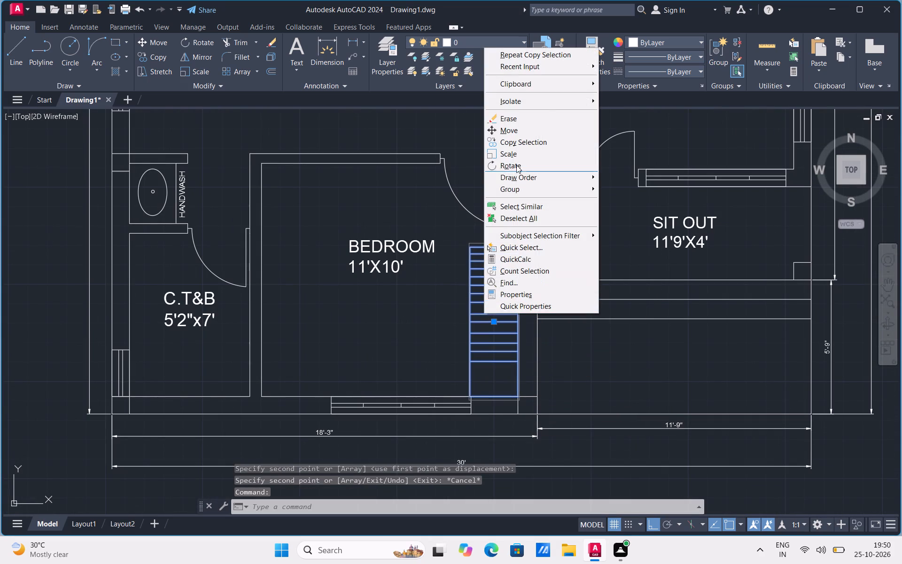
{"action": "left_click", "coordinate": [517, 398]}
{"action": "left_click", "coordinate": [434, 390]}
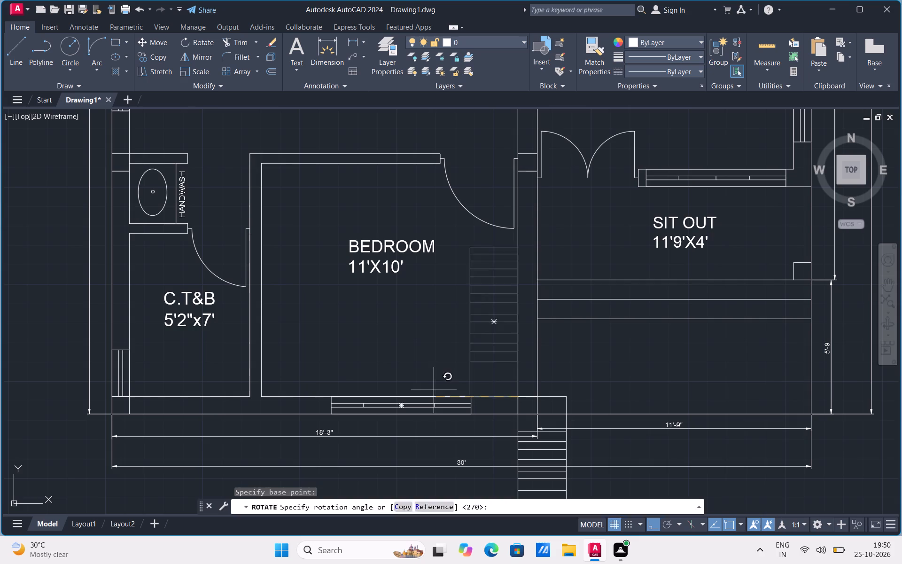
Move the rotated wardrobe back inside the 11'X10' bedroom, placing its southeast corner on the room's inner southeast corner.
{"action": "left_click", "coordinate": [559, 400]}
{"action": "right_click", "coordinate": [565, 374]}
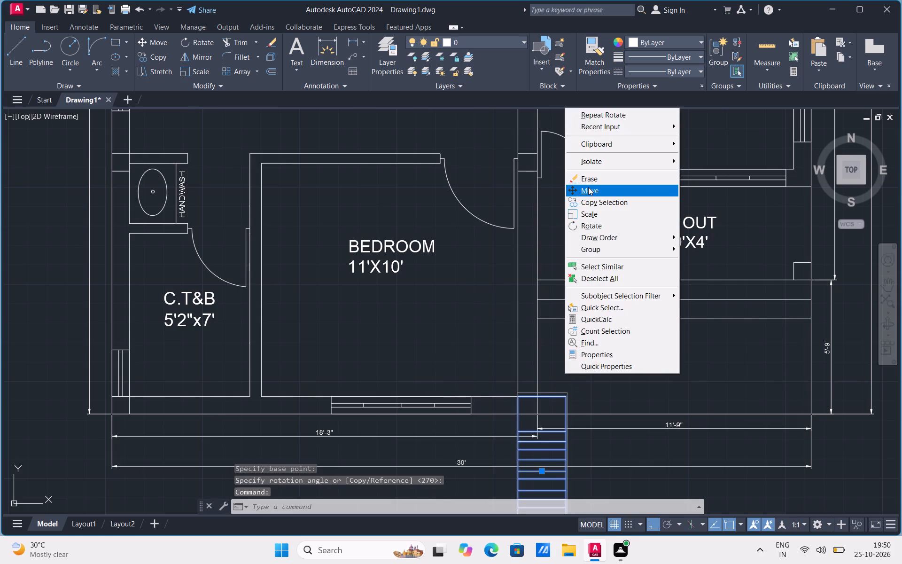
{"action": "left_click", "coordinate": [588, 187]}
{"action": "scroll", "coordinate": [588, 188], "scroll_direction": "down", "scroll_amount": 1}
{"action": "left_click", "coordinate": [573, 414]}
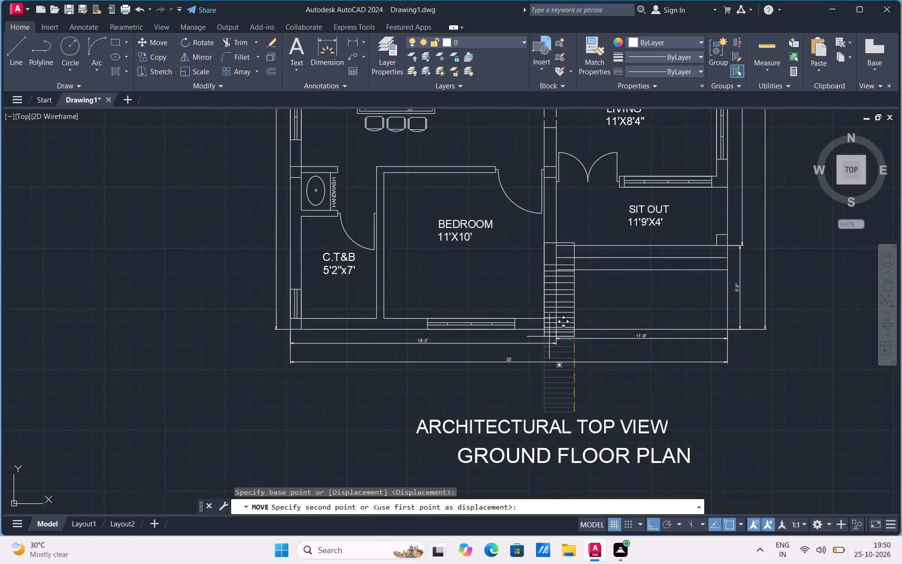
{"action": "left_click", "coordinate": [542, 318]}
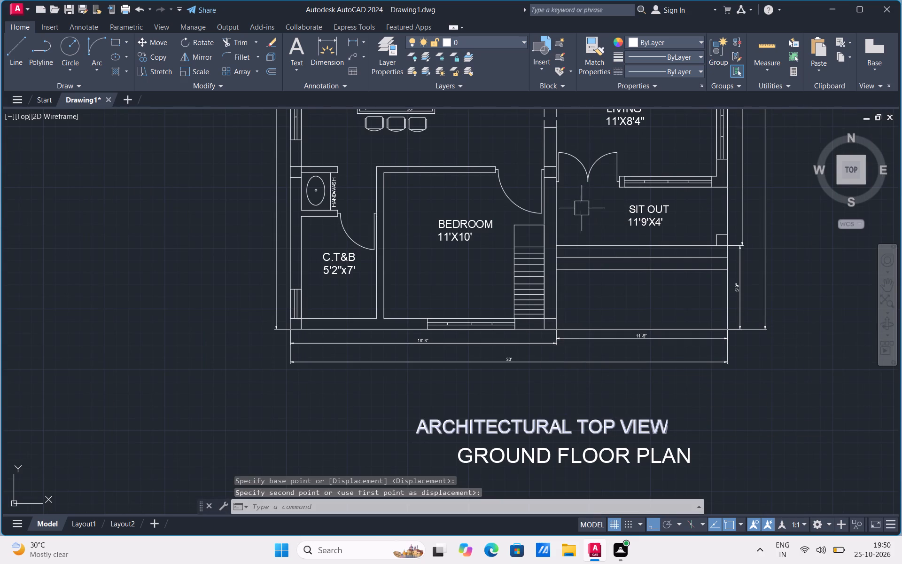
Draw a rectangle 5' wide by 7' high in the empty area west of the floor plan.
{"action": "scroll", "coordinate": [436, 239], "scroll_direction": "up", "scroll_amount": 1}
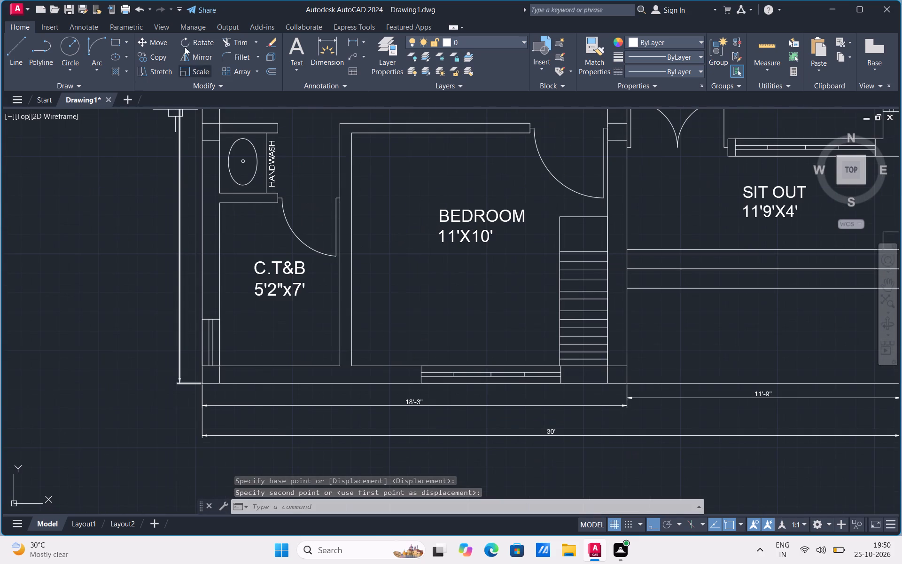
{"action": "left_click", "coordinate": [123, 39]}
{"action": "left_click", "coordinate": [122, 66]}
{"action": "scroll", "coordinate": [675, 305], "scroll_direction": "down", "scroll_amount": 2}
{"action": "left_click", "coordinate": [286, 346]}
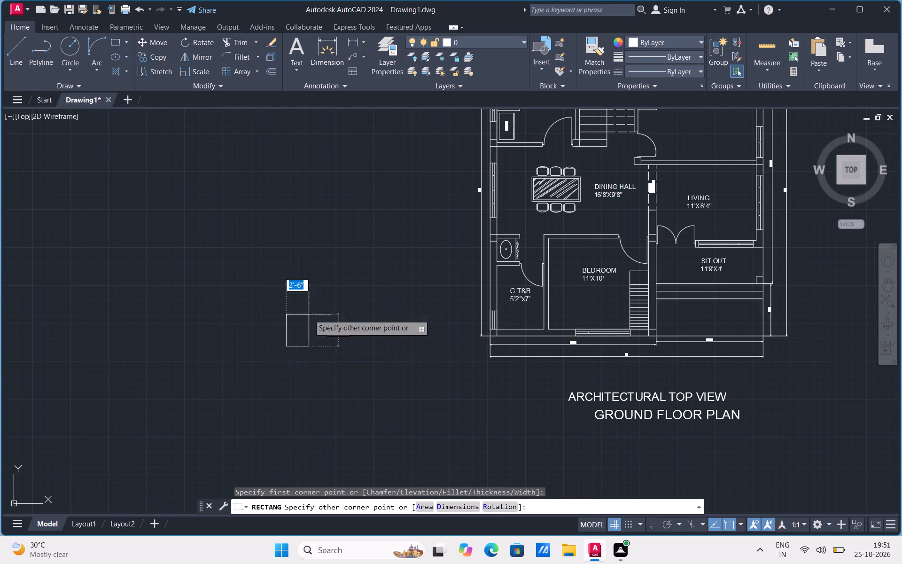
{"action": "scroll", "coordinate": [342, 315], "scroll_direction": "up", "scroll_amount": 1}
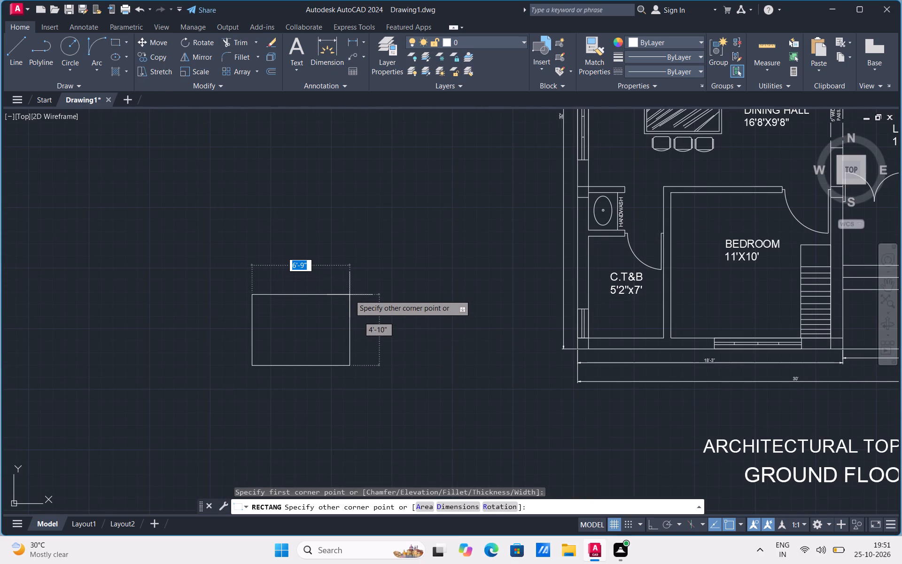
{"action": "type", "text": "5'"}
{"action": "type", "text": ",7'"}
{"action": "key", "text": "Return"}
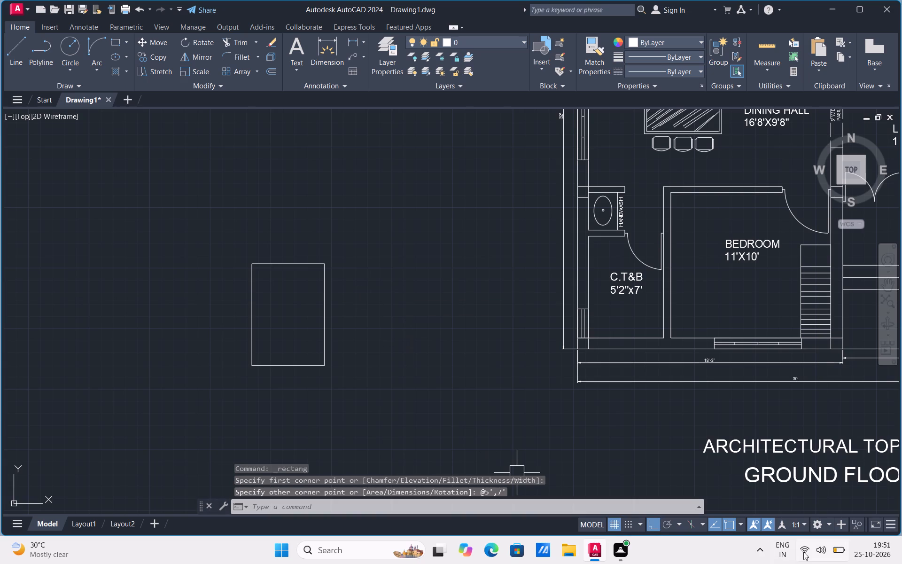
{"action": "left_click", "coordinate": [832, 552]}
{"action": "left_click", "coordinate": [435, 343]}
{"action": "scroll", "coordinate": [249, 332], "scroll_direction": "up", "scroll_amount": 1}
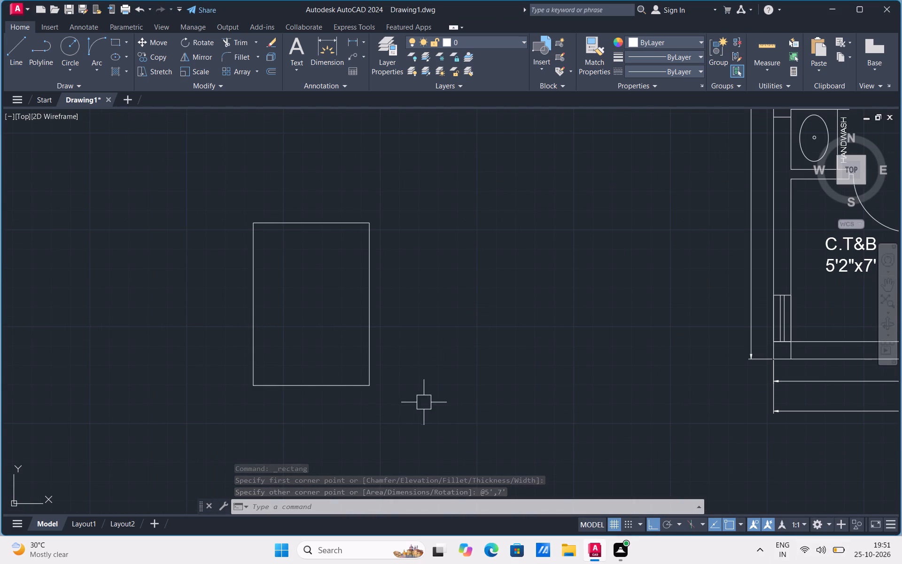
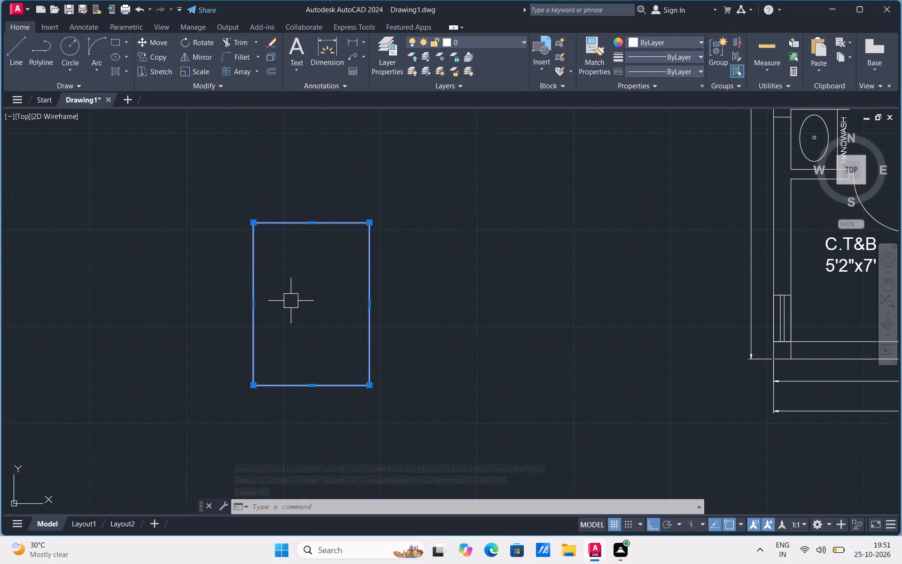
Move the C.T&B window up along the outer wall by about 2'-11", together with the selected rectangle beside the plan.
{"action": "scroll", "coordinate": [353, 351], "scroll_direction": "down", "scroll_amount": 4}
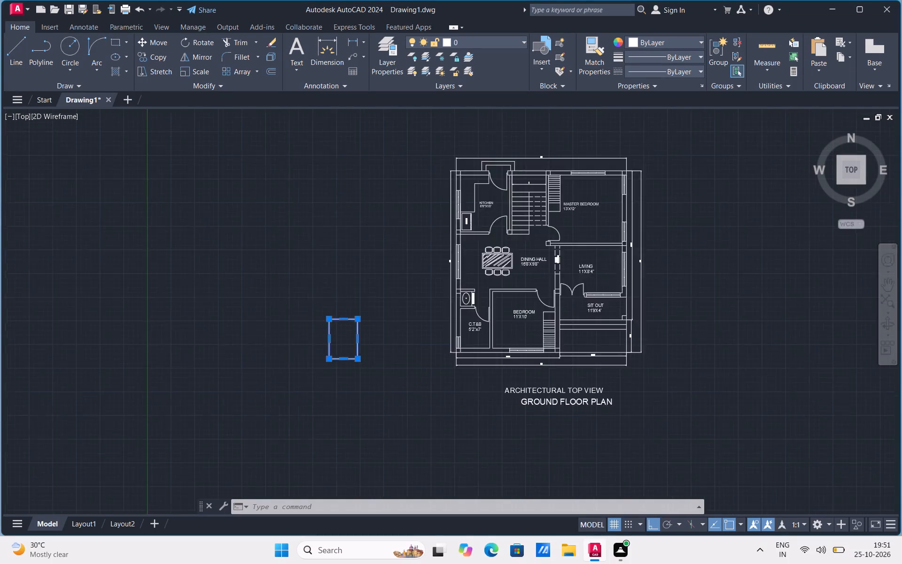
{"action": "scroll", "coordinate": [469, 267], "scroll_direction": "up", "scroll_amount": 2}
{"action": "scroll", "coordinate": [535, 231], "scroll_direction": "down", "scroll_amount": 1}
{"action": "scroll", "coordinate": [300, 394], "scroll_direction": "up", "scroll_amount": 1}
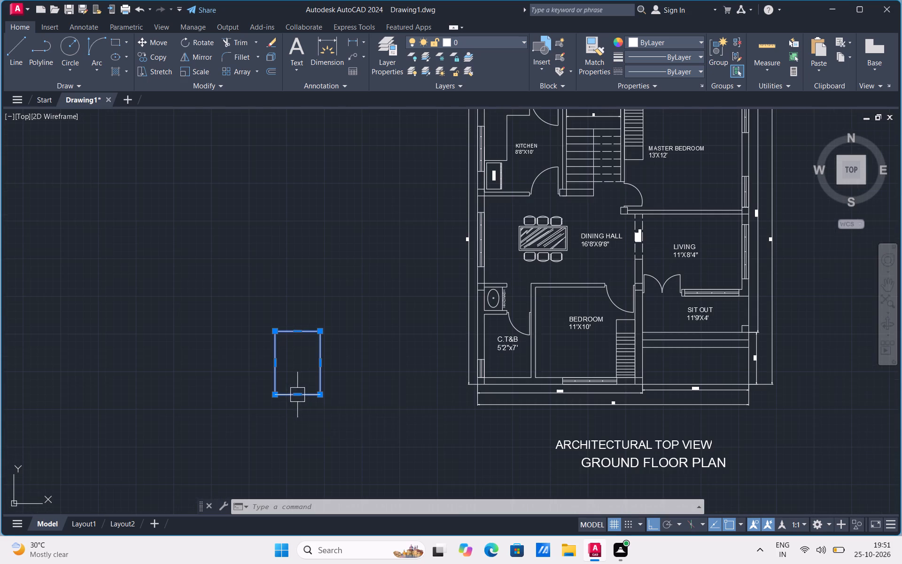
{"action": "scroll", "coordinate": [381, 420], "scroll_direction": "down", "scroll_amount": 2}
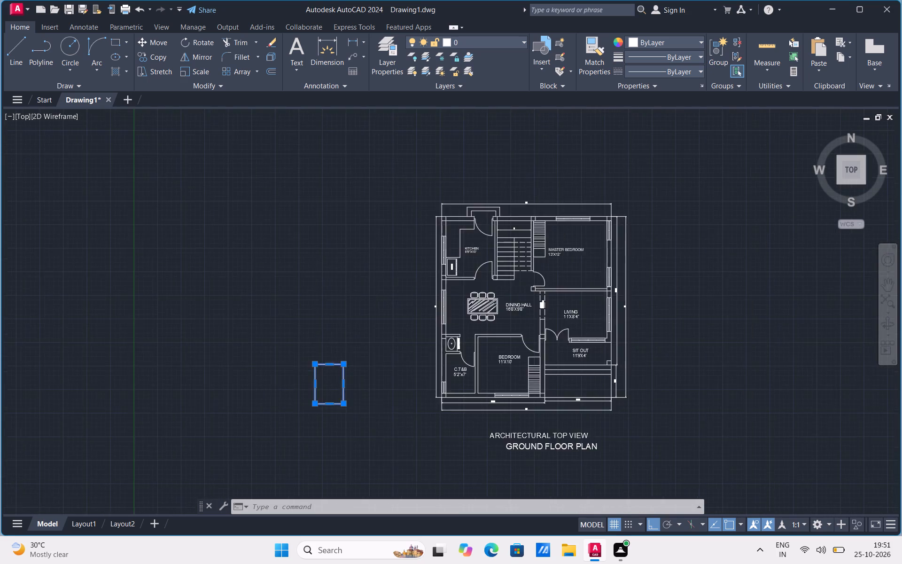
{"action": "scroll", "coordinate": [468, 369], "scroll_direction": "up", "scroll_amount": 2}
{"action": "scroll", "coordinate": [550, 275], "scroll_direction": "down", "scroll_amount": 1}
{"action": "scroll", "coordinate": [295, 429], "scroll_direction": "up", "scroll_amount": 1}
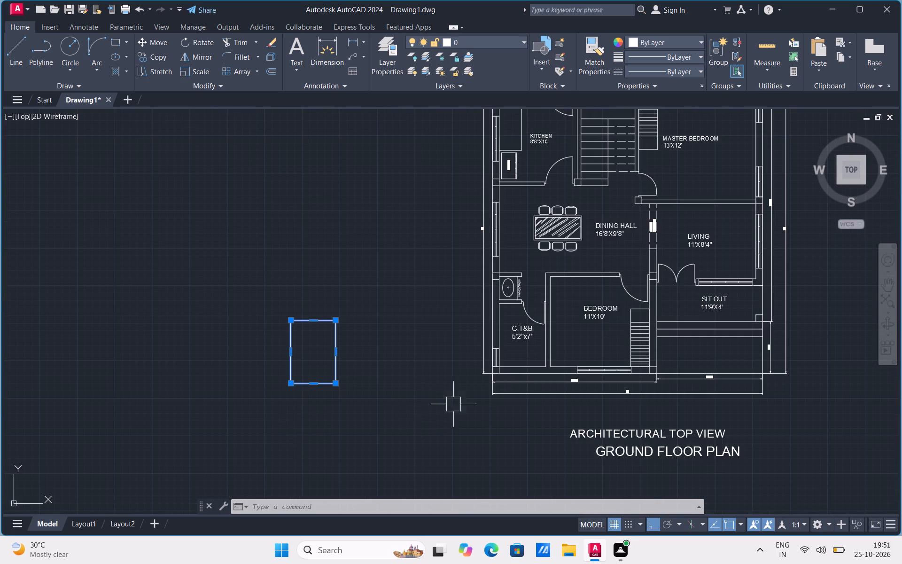
{"action": "scroll", "coordinate": [501, 367], "scroll_direction": "up", "scroll_amount": 2}
{"action": "left_click", "coordinate": [493, 354]}
{"action": "right_click", "coordinate": [493, 354]}
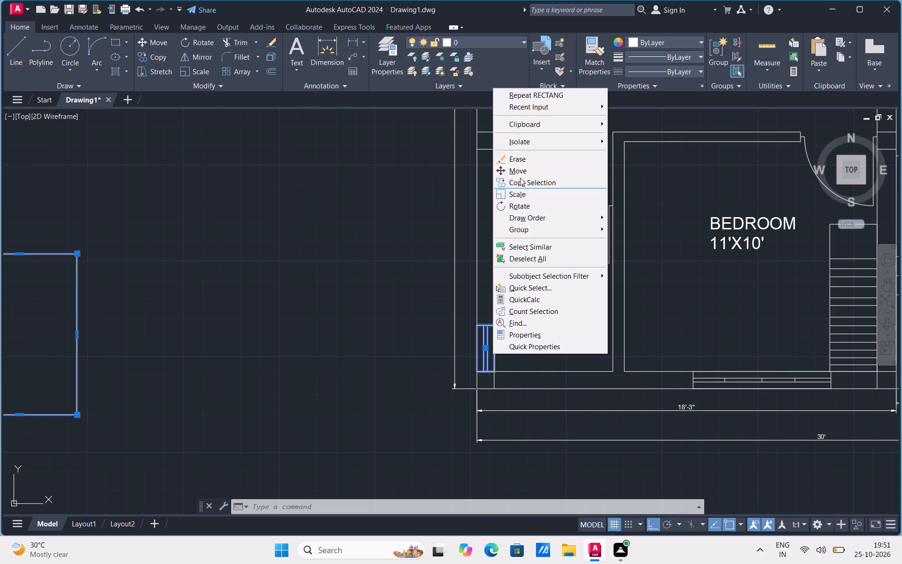
{"action": "left_click_drag", "start_coordinate": [521, 171], "coordinate": [521, 176]}
{"action": "left_click", "coordinate": [493, 349]}
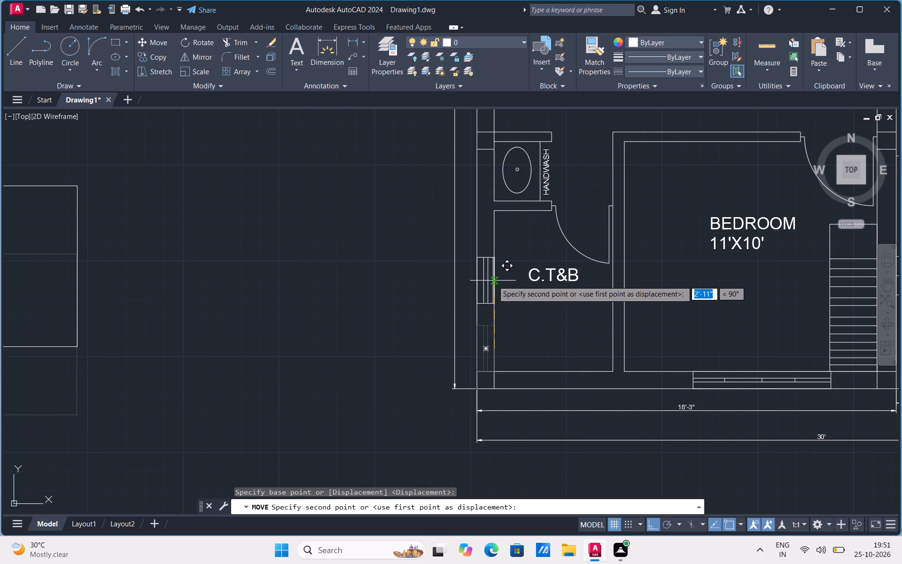
{"action": "left_click", "coordinate": [493, 281]}
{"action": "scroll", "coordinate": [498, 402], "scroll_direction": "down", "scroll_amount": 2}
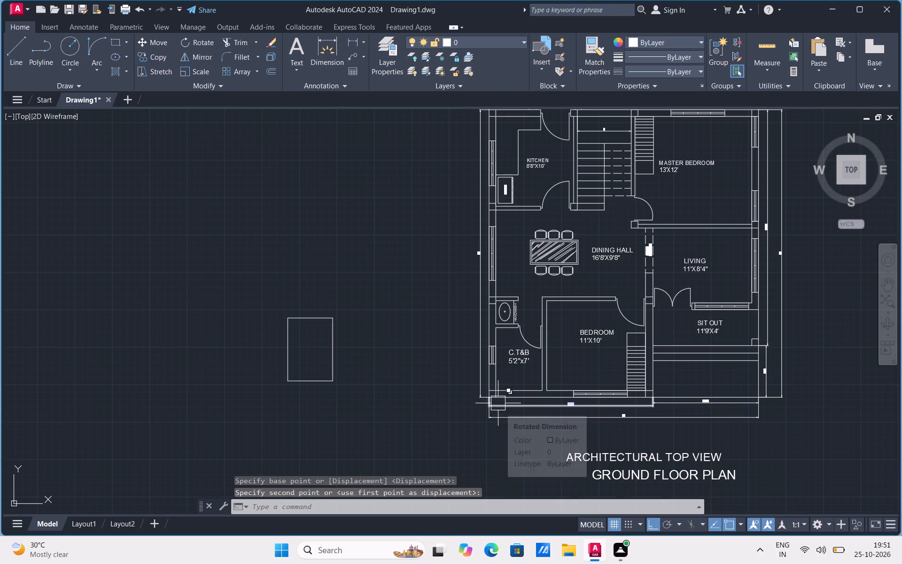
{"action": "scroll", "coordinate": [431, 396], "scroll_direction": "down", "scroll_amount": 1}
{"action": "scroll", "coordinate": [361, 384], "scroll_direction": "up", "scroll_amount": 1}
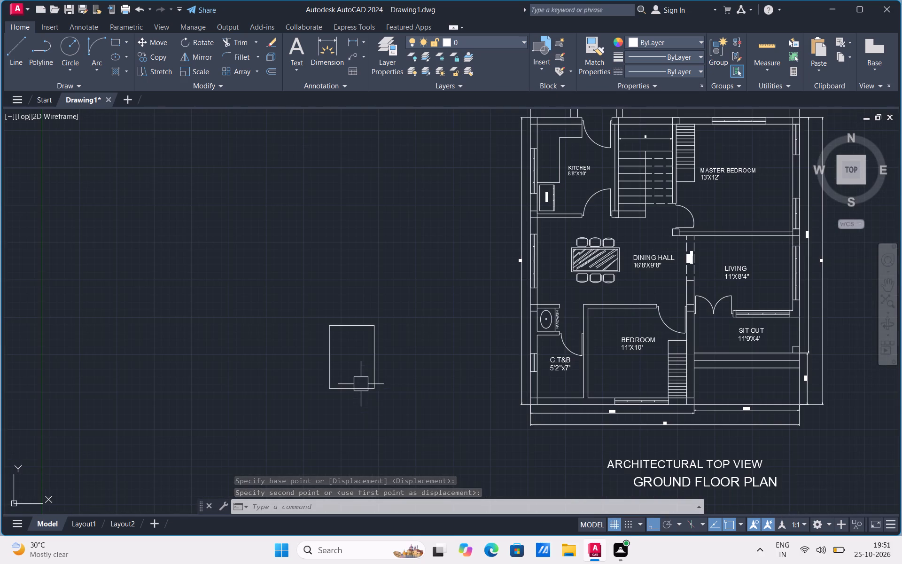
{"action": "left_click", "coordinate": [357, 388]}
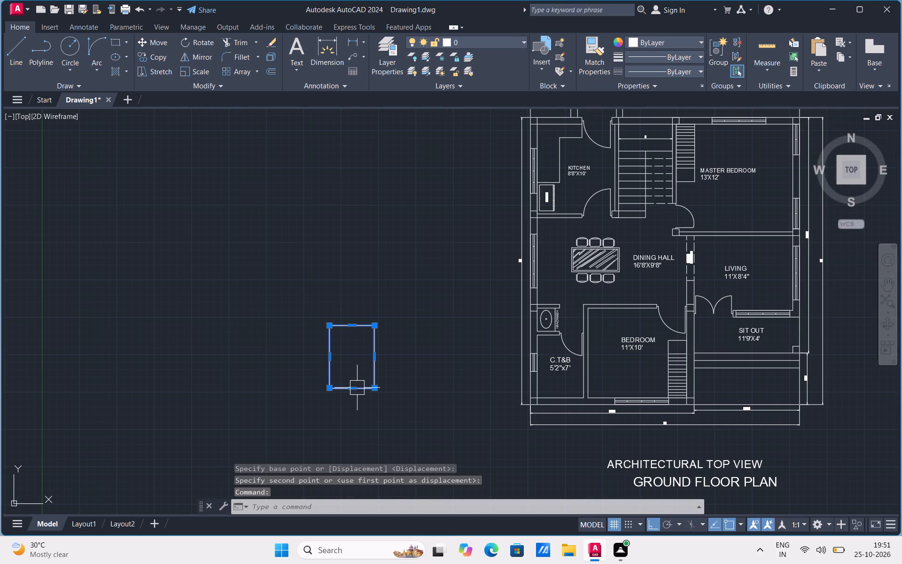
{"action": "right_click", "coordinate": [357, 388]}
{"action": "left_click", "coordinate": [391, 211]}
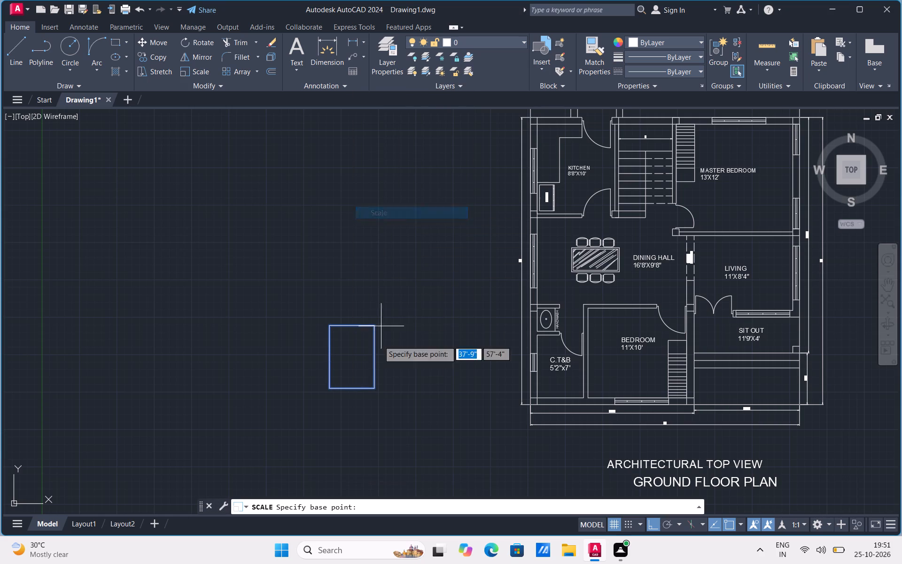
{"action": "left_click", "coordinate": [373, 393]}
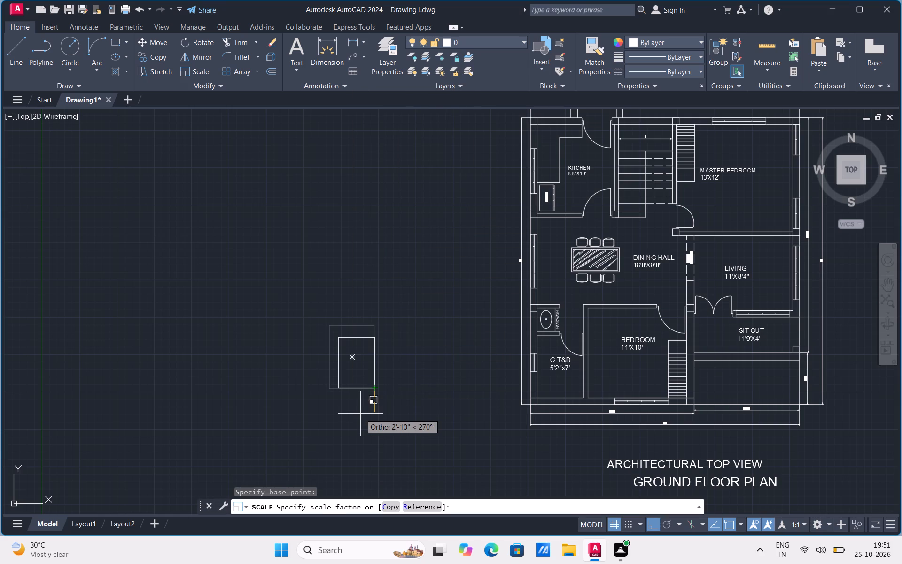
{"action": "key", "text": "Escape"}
Rotate the rectangle beside the plan to 270° about its lower-right corner so that it lies horizontally.
{"action": "left_click", "coordinate": [356, 390]}
{"action": "right_click", "coordinate": [356, 390]}
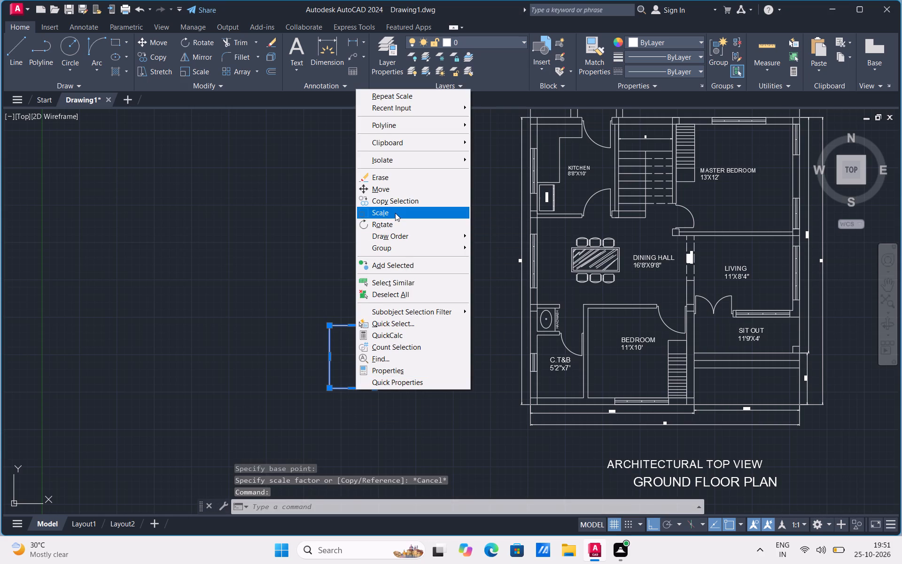
{"action": "left_click", "coordinate": [386, 223]}
{"action": "left_click", "coordinate": [377, 389]}
{"action": "left_click", "coordinate": [358, 406]}
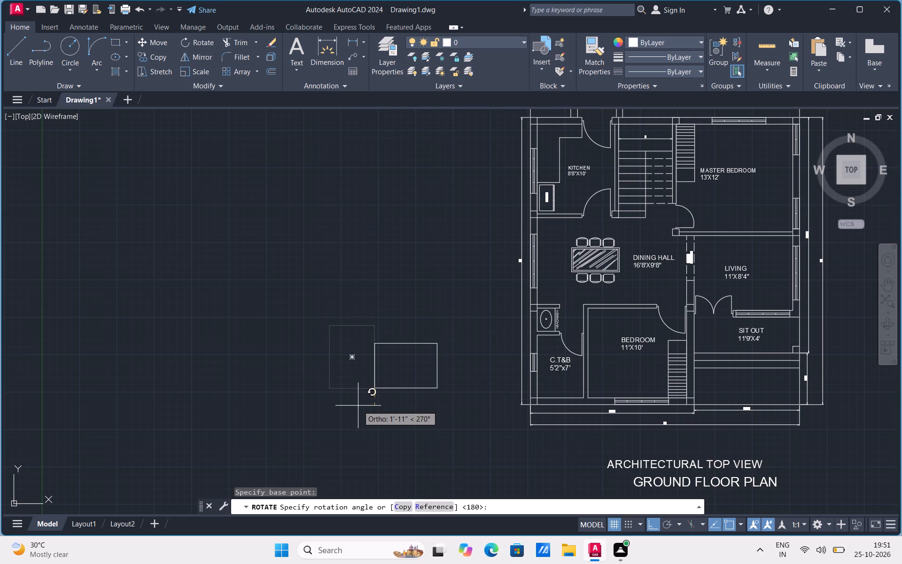
Explode the rotated rectangle into separate lines.
{"action": "scroll", "coordinate": [381, 383], "scroll_direction": "up", "scroll_amount": 1}
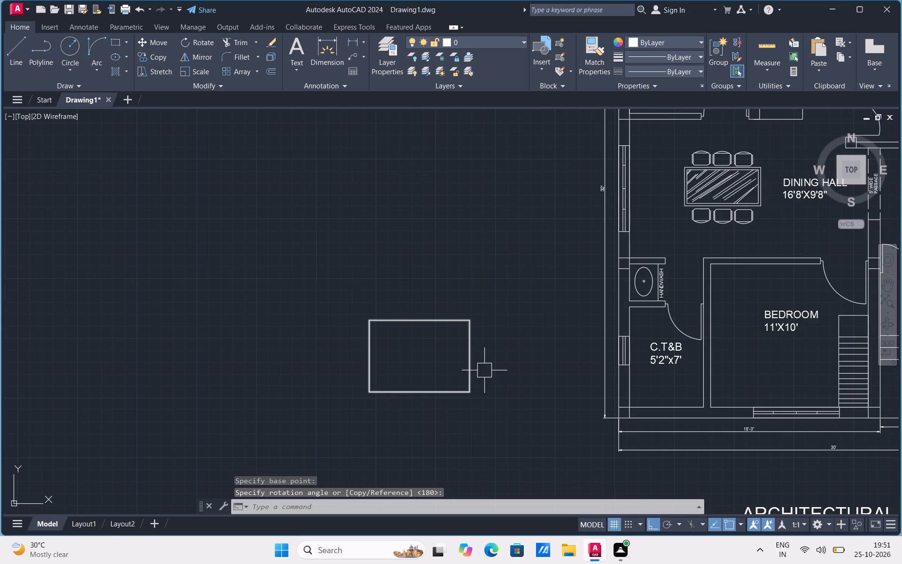
{"action": "scroll", "coordinate": [485, 370], "scroll_direction": "up", "scroll_amount": 1}
{"action": "left_click", "coordinate": [462, 358]}
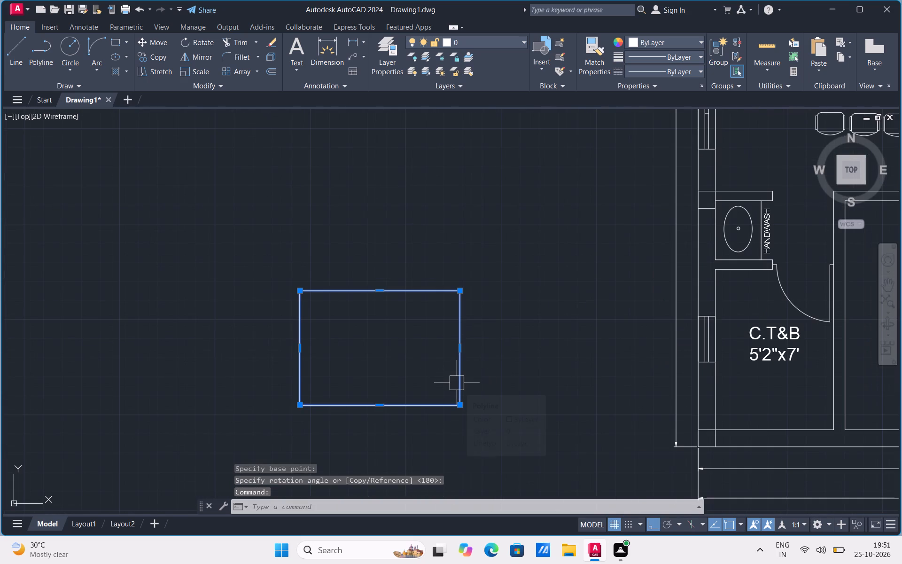
{"action": "key", "text": "e"}
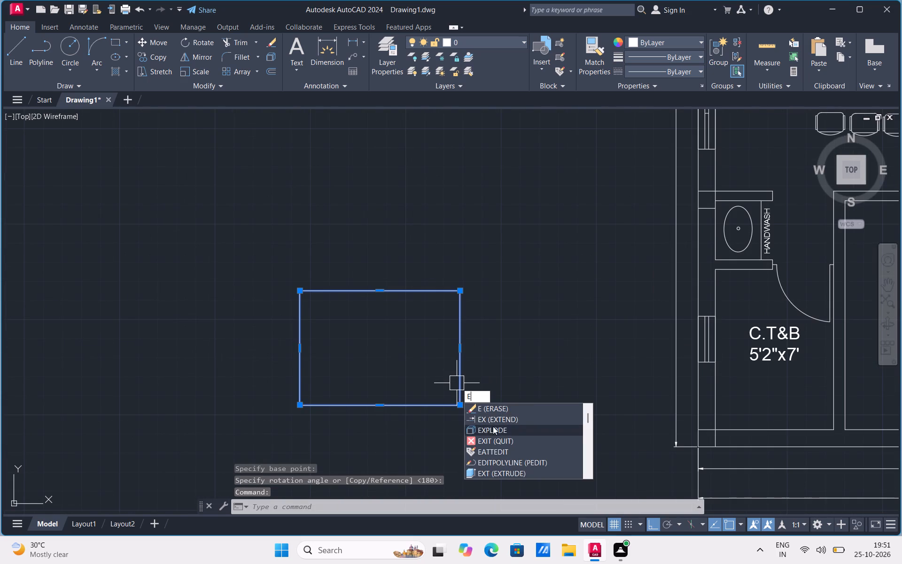
{"action": "left_click", "coordinate": [494, 428]}
Move the exploded rectangle's right side 1' inward toward the left side.
{"action": "left_click", "coordinate": [463, 351]}
{"action": "right_click", "coordinate": [463, 351]}
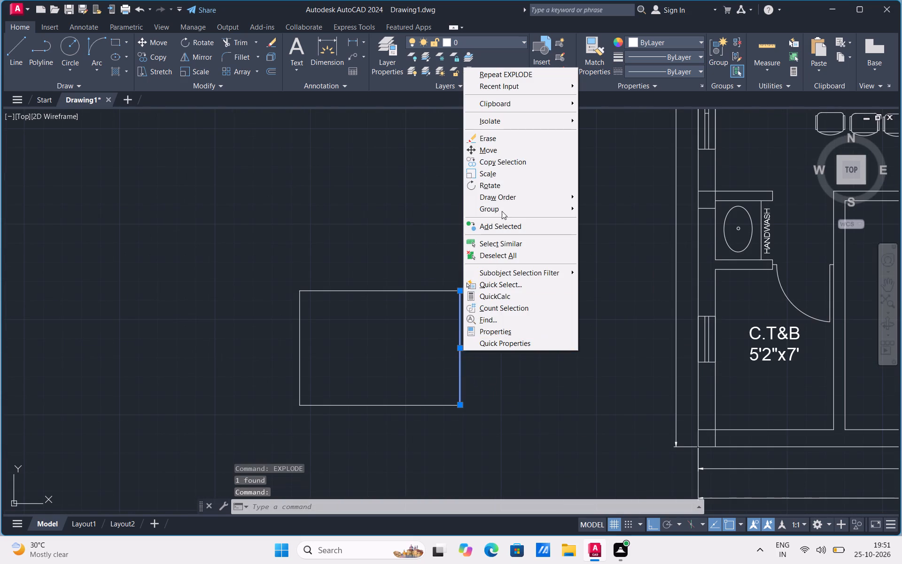
{"action": "left_click", "coordinate": [498, 150]}
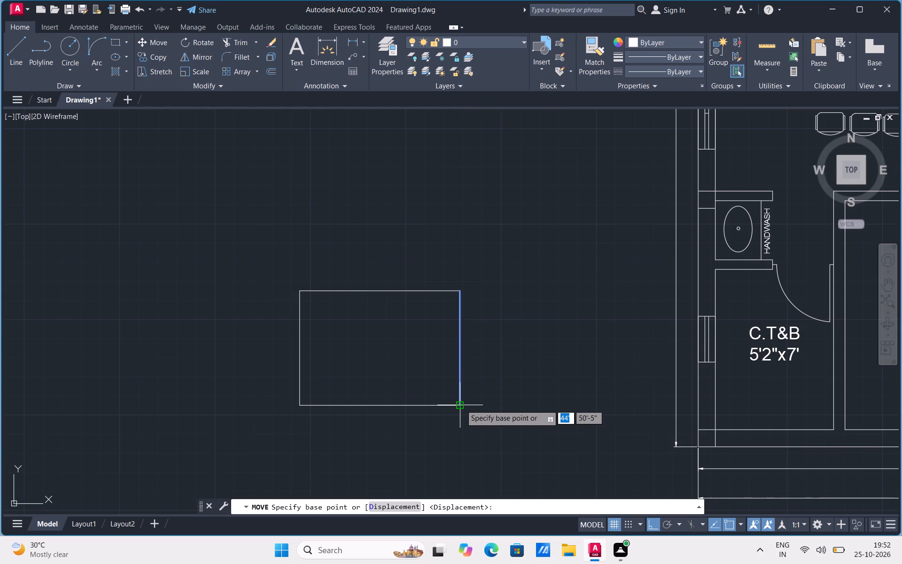
{"action": "left_click", "coordinate": [460, 405]}
{"action": "type", "text": "1'"}
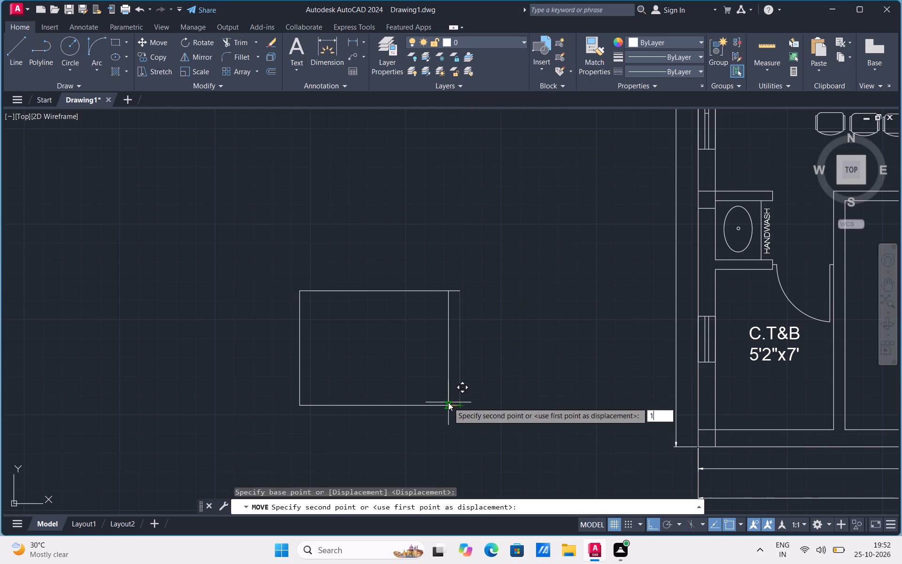
{"action": "key", "text": "Return"}
Trim the ends of the top and bottom lines that overhang the moved right side.
{"action": "left_click_drag", "start_coordinate": [238, 43], "coordinate": [242, 49]}
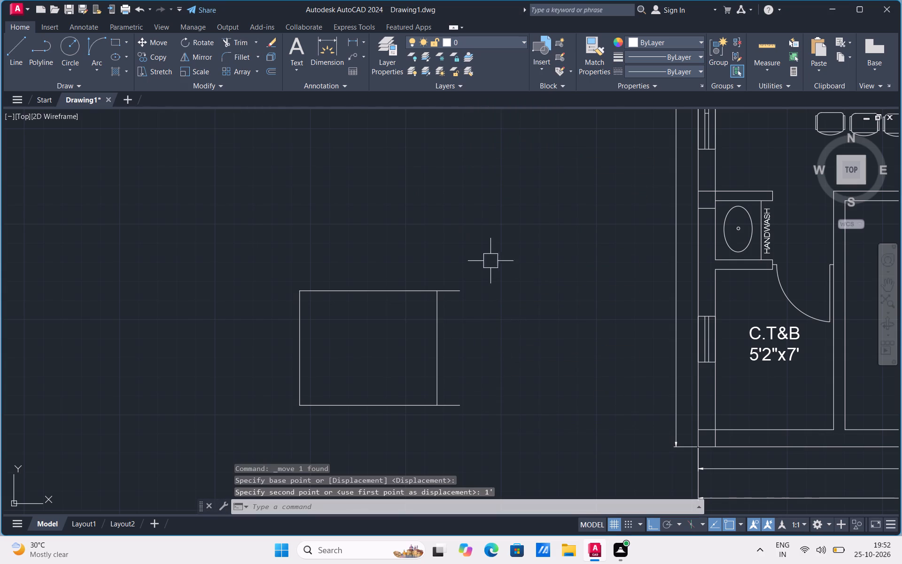
{"action": "left_click", "coordinate": [235, 41]}
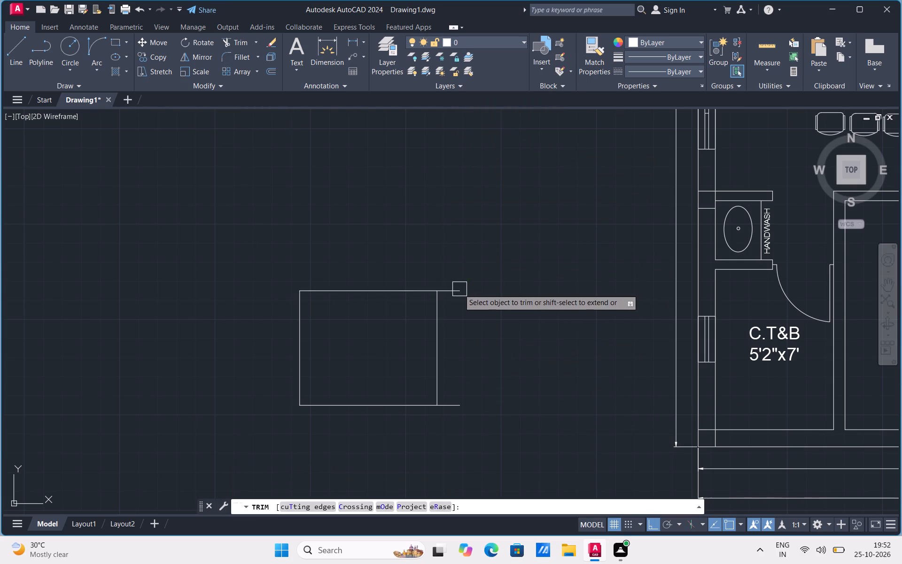
{"action": "left_click", "coordinate": [459, 289]}
{"action": "left_click", "coordinate": [462, 404]}
{"action": "scroll", "coordinate": [474, 414], "scroll_direction": "down", "scroll_amount": 1}
{"action": "scroll", "coordinate": [424, 421], "scroll_direction": "up", "scroll_amount": 1}
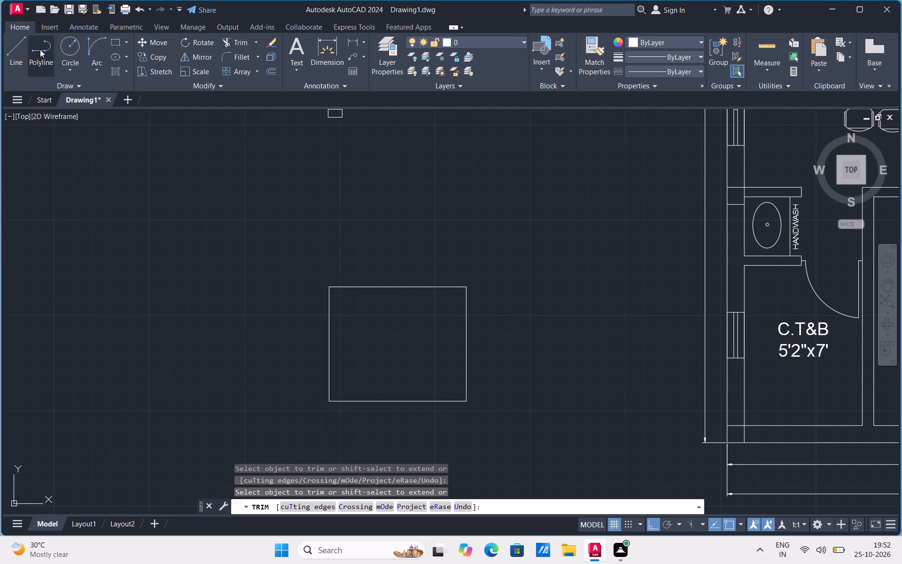
Draw a small rectangle about 1'-4" high on top of the large rectangle, starting at its upper-left corner.
{"action": "left_click", "coordinate": [125, 45]}
{"action": "left_click", "coordinate": [124, 63]}
{"action": "scroll", "coordinate": [339, 270], "scroll_direction": "up", "scroll_amount": 1}
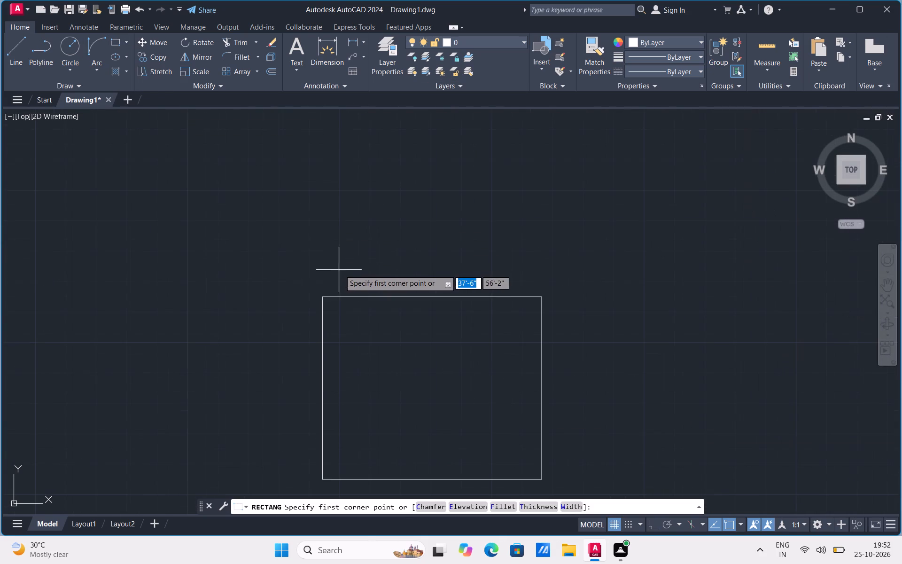
{"action": "left_click", "coordinate": [326, 294]}
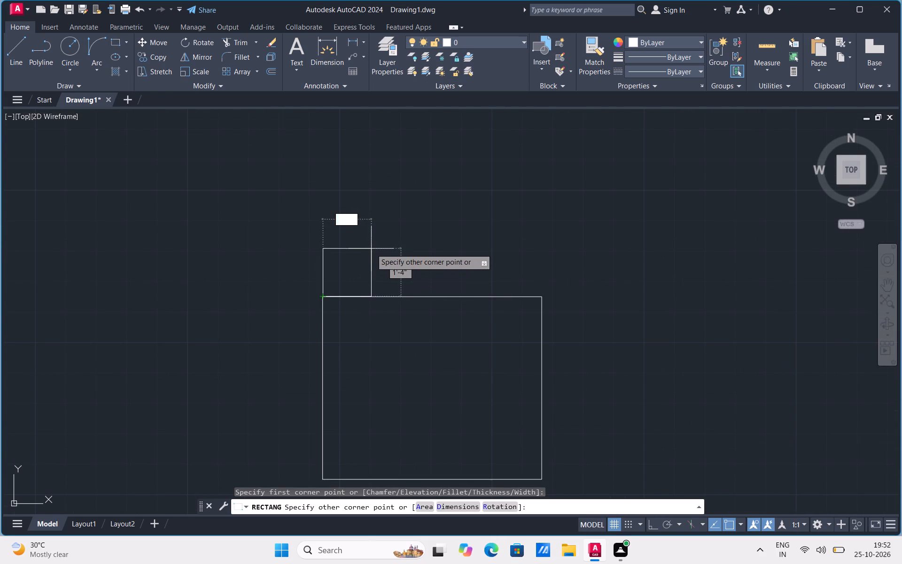
{"action": "left_click", "coordinate": [375, 251]}
Copy the small rectangle from its upper-left corner to the large rectangle's lower-left corner so it sits below the bottom edge.
{"action": "left_click", "coordinate": [347, 255]}
{"action": "right_click", "coordinate": [347, 255]}
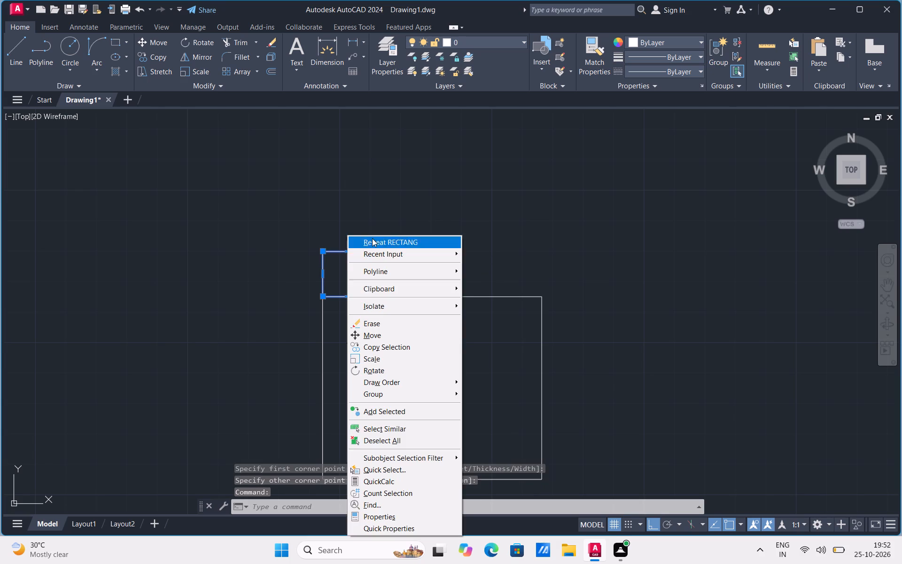
{"action": "left_click", "coordinate": [385, 346]}
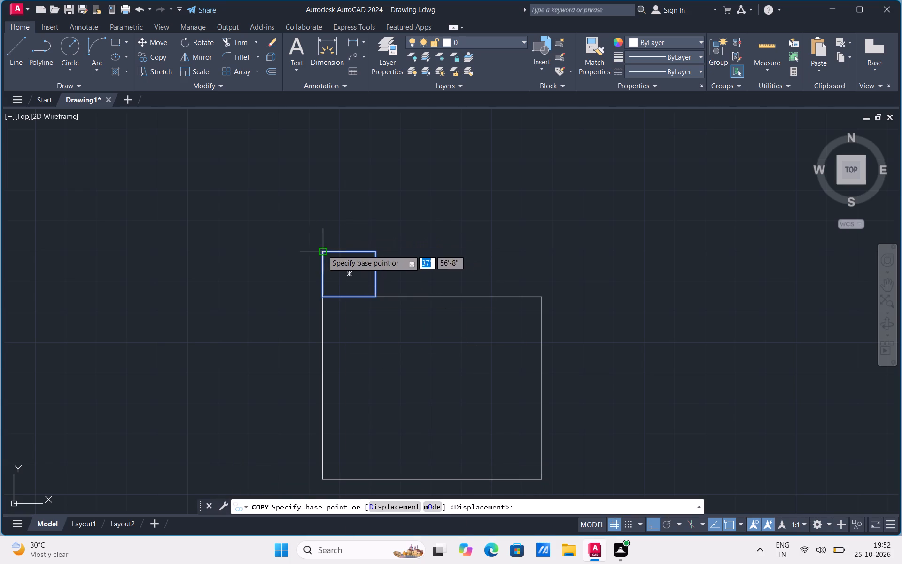
{"action": "left_click", "coordinate": [322, 250]}
{"action": "scroll", "coordinate": [367, 277], "scroll_direction": "down", "scroll_amount": 2}
{"action": "scroll", "coordinate": [356, 349], "scroll_direction": "up", "scroll_amount": 1}
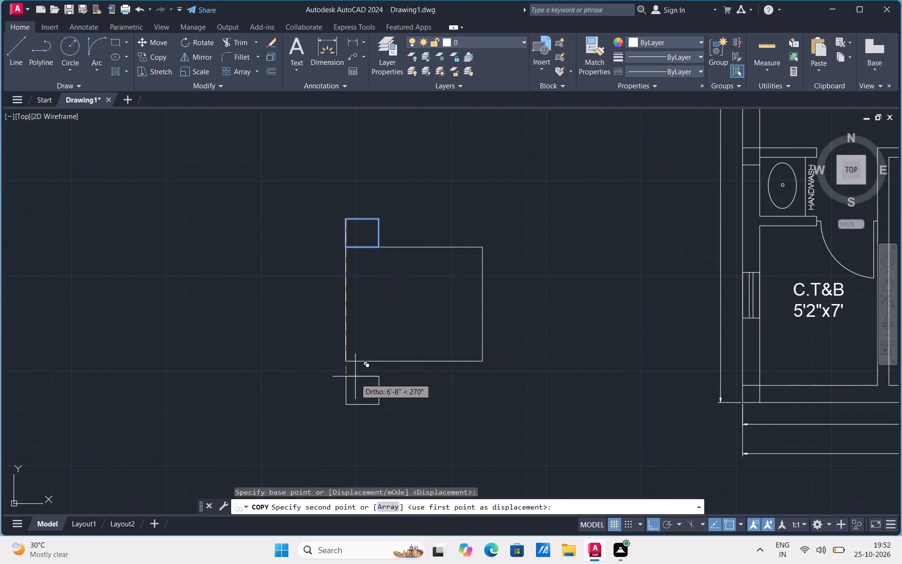
{"action": "left_click", "coordinate": [349, 360]}
{"action": "scroll", "coordinate": [381, 303], "scroll_direction": "up", "scroll_amount": 1}
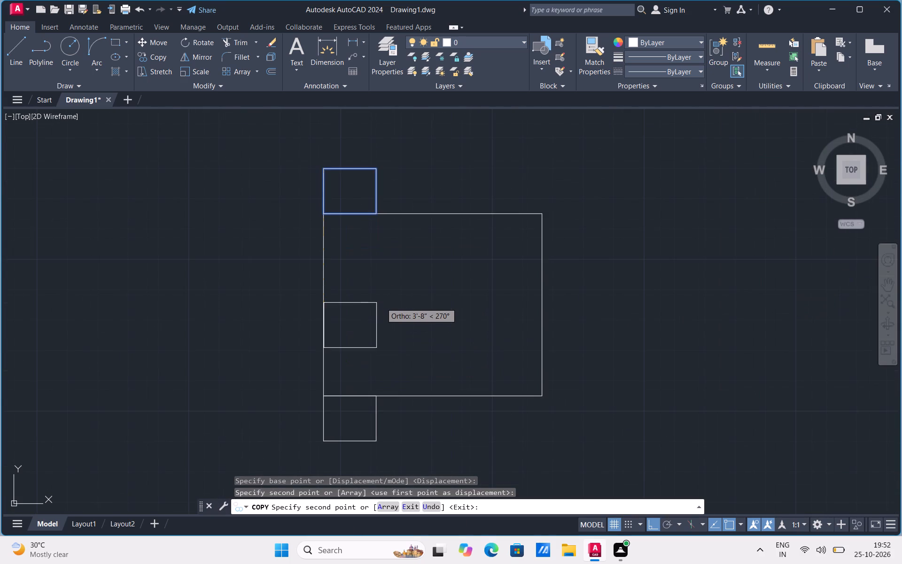
{"action": "key", "text": "Escape"}
Copy the large rectangle's left side twice inward, placing close parallel lines with the second about 3" from the original.
{"action": "scroll", "coordinate": [453, 371], "scroll_direction": "up", "scroll_amount": 1}
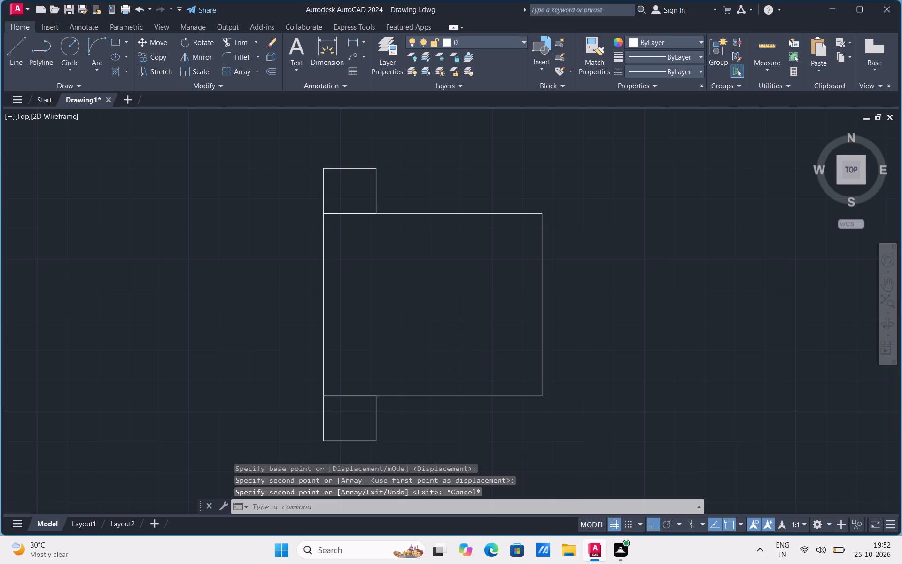
{"action": "left_click", "coordinate": [242, 323]}
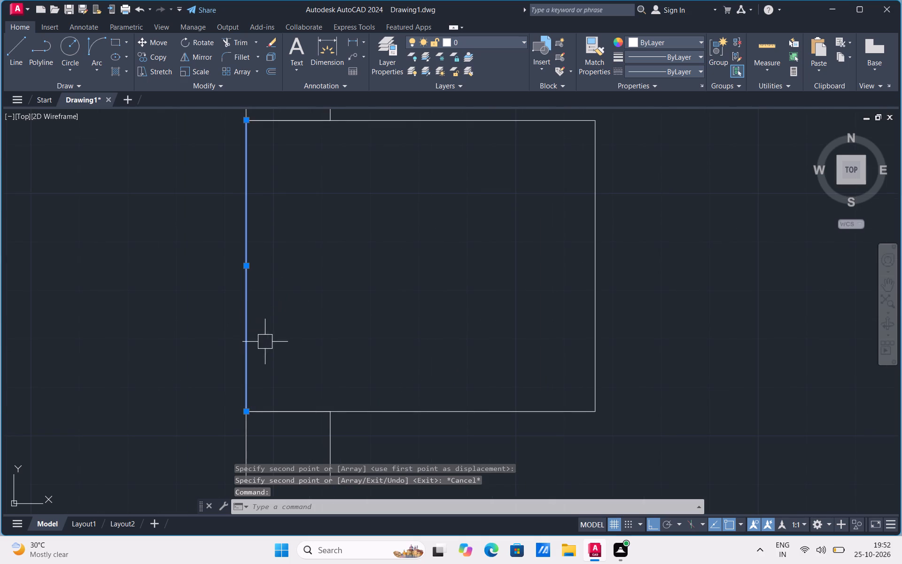
{"action": "right_click", "coordinate": [265, 342]}
{"action": "left_click", "coordinate": [307, 155]}
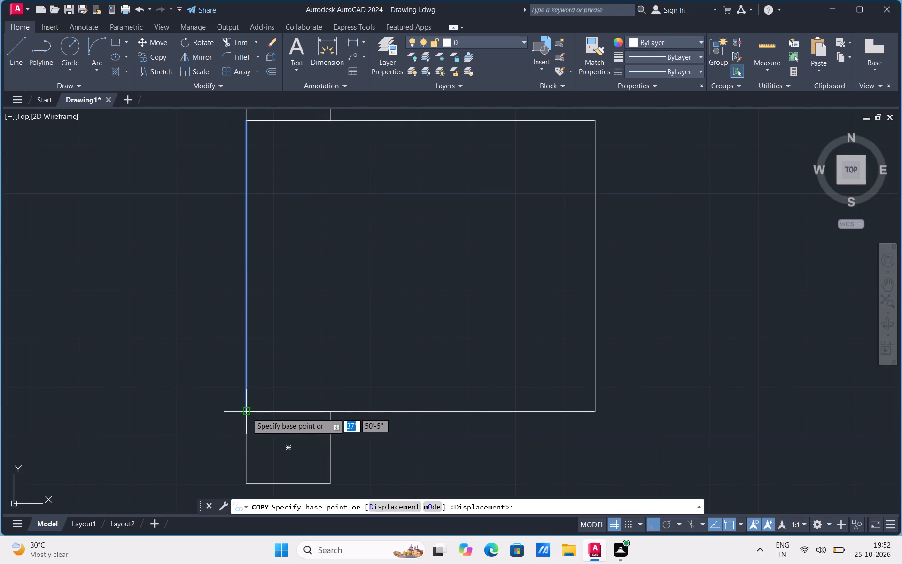
{"action": "left_click", "coordinate": [247, 413]}
{"action": "left_click", "coordinate": [252, 411]}
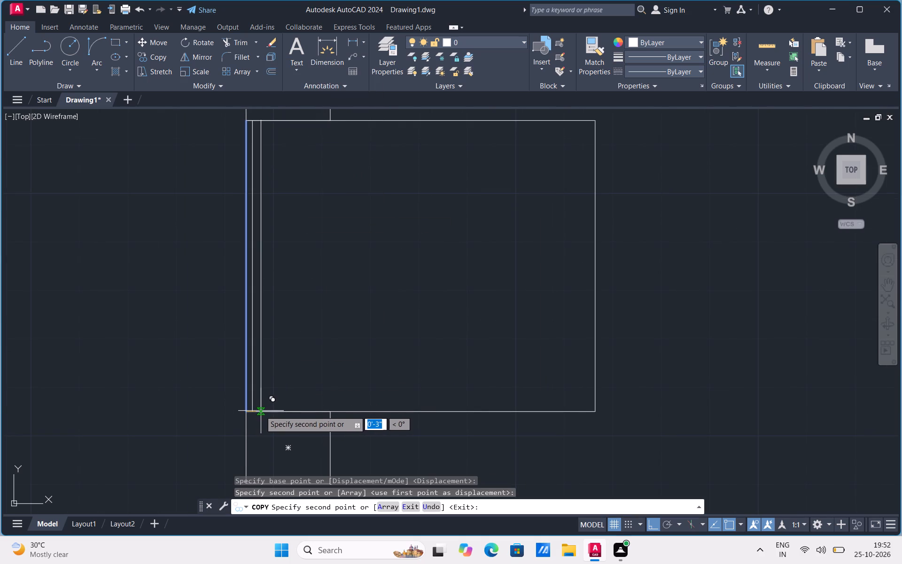
{"action": "left_click", "coordinate": [260, 411]}
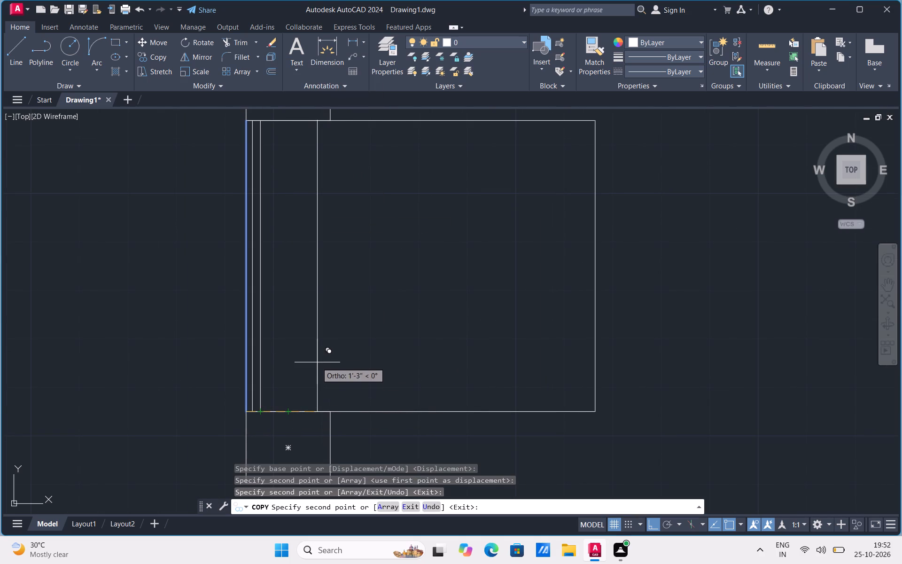
Draw two slanted lines from one point on the bed's bottom edge, one about 5'-2" long to the top edge, the other ending slightly below it.
{"action": "left_click", "coordinate": [14, 60]}
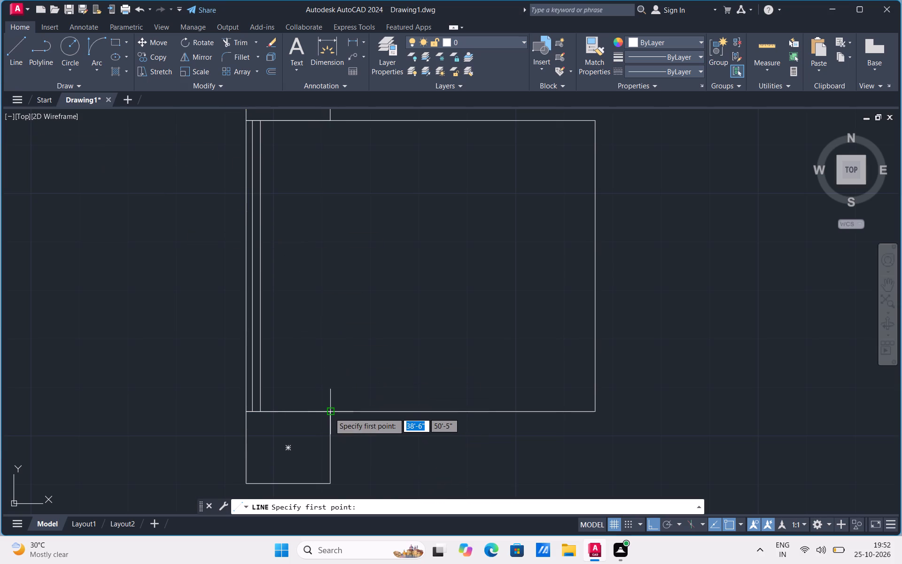
{"action": "left_click", "coordinate": [358, 412]}
{"action": "left_click", "coordinate": [656, 524]}
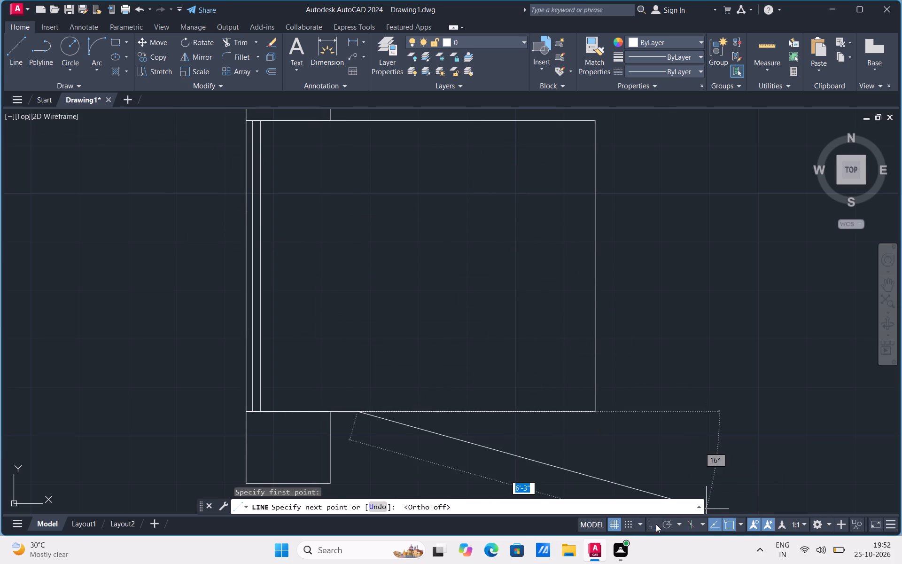
{"action": "left_click", "coordinate": [425, 118]}
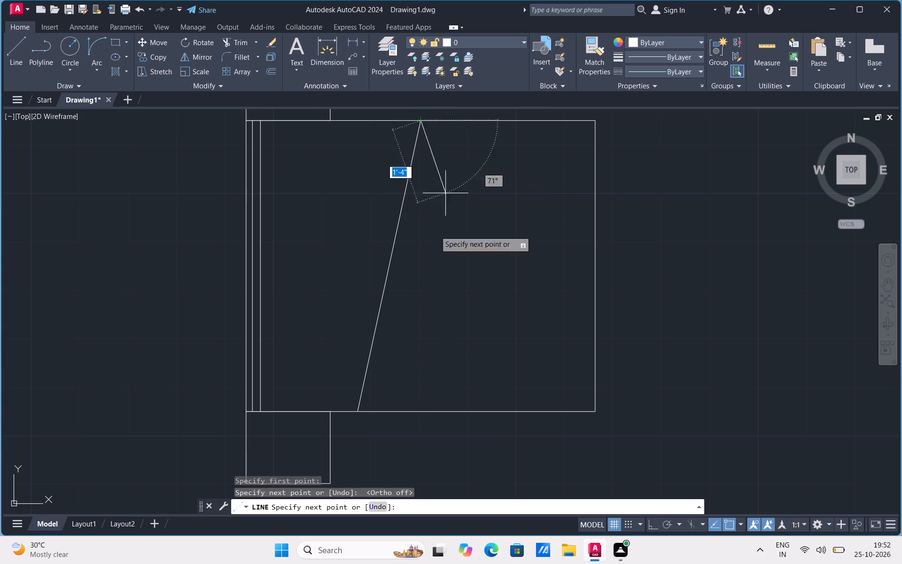
{"action": "left_click", "coordinate": [15, 68]}
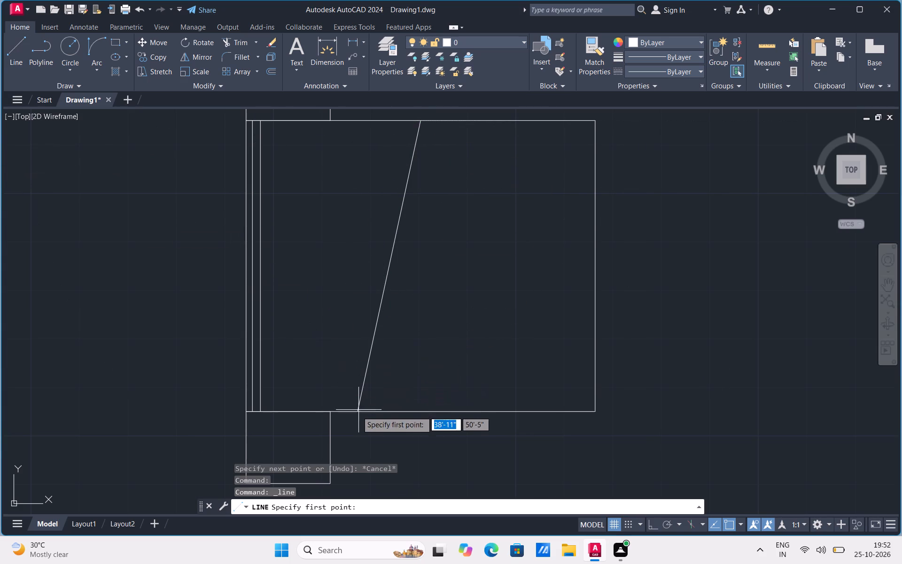
{"action": "left_click", "coordinate": [356, 414]}
{"action": "left_click", "coordinate": [457, 149]}
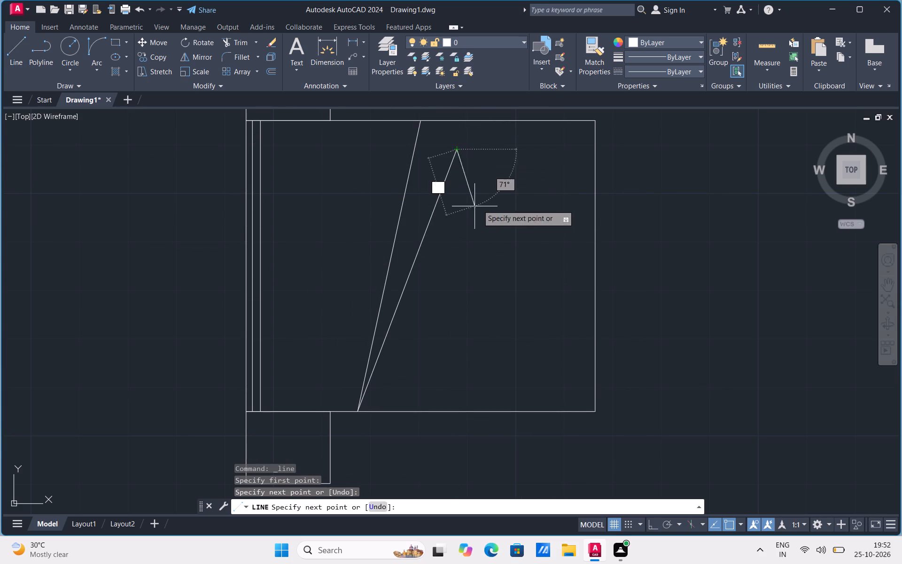
Join the upper ends of the two slanted lines with an inward-curving Start, End, Direction arc to form the blanket fold.
{"action": "left_click", "coordinate": [98, 70]}
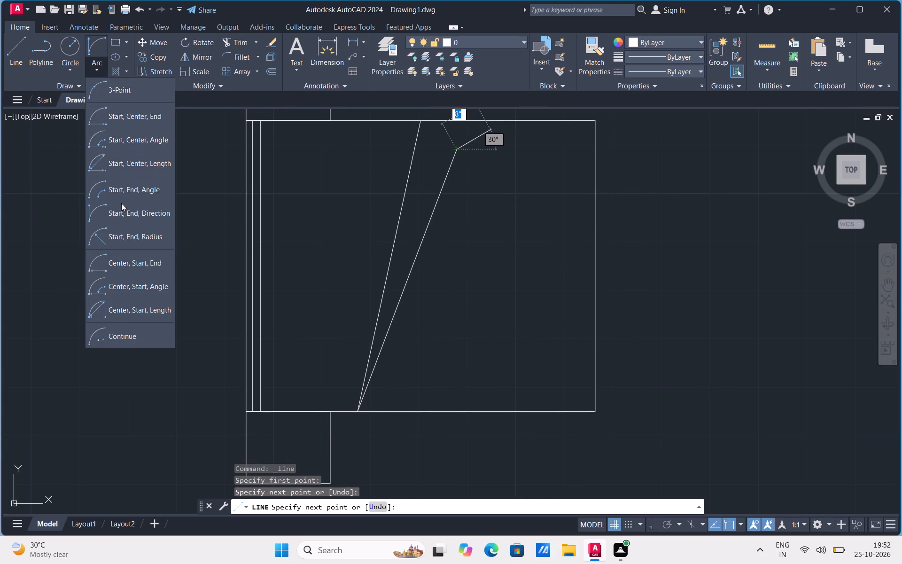
{"action": "left_click", "coordinate": [121, 206]}
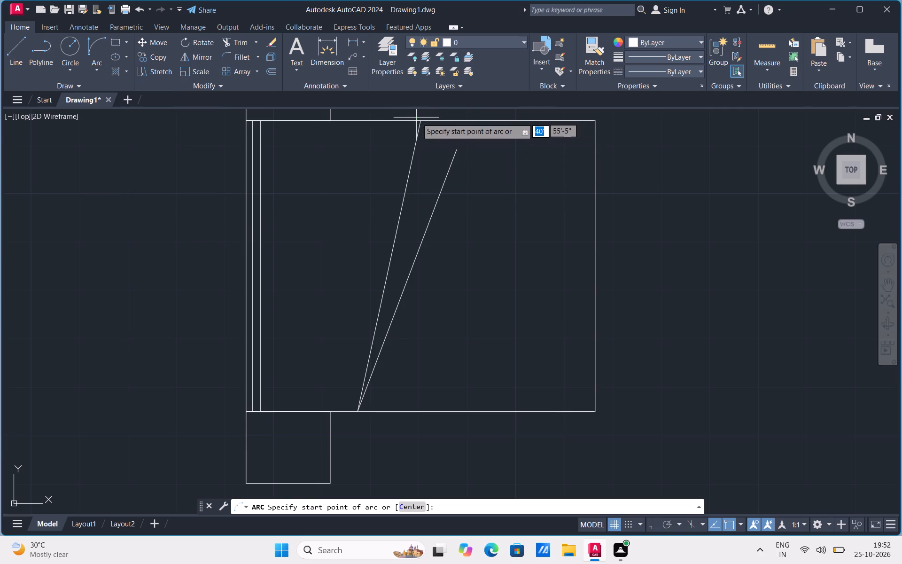
{"action": "left_click", "coordinate": [422, 118]}
{"action": "left_click", "coordinate": [458, 151]}
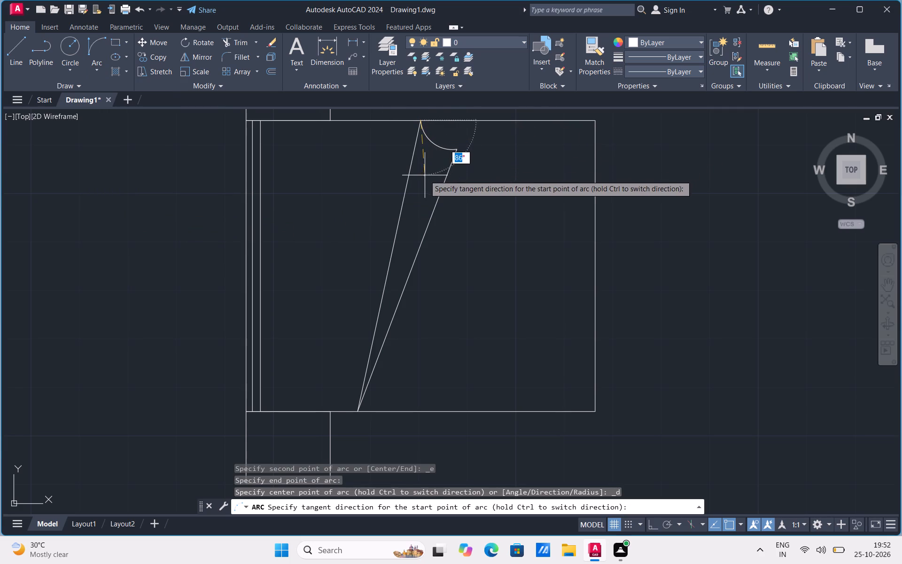
{"action": "left_click", "coordinate": [425, 175]}
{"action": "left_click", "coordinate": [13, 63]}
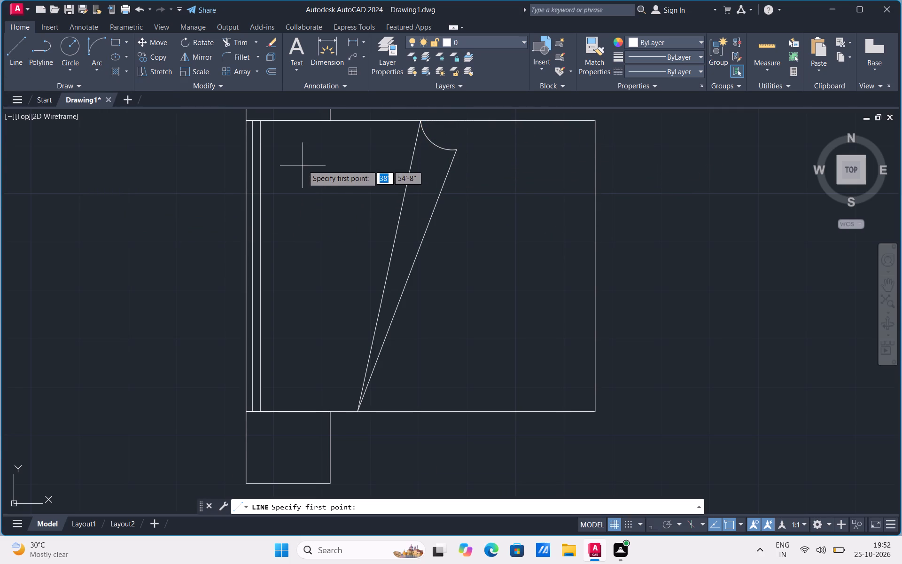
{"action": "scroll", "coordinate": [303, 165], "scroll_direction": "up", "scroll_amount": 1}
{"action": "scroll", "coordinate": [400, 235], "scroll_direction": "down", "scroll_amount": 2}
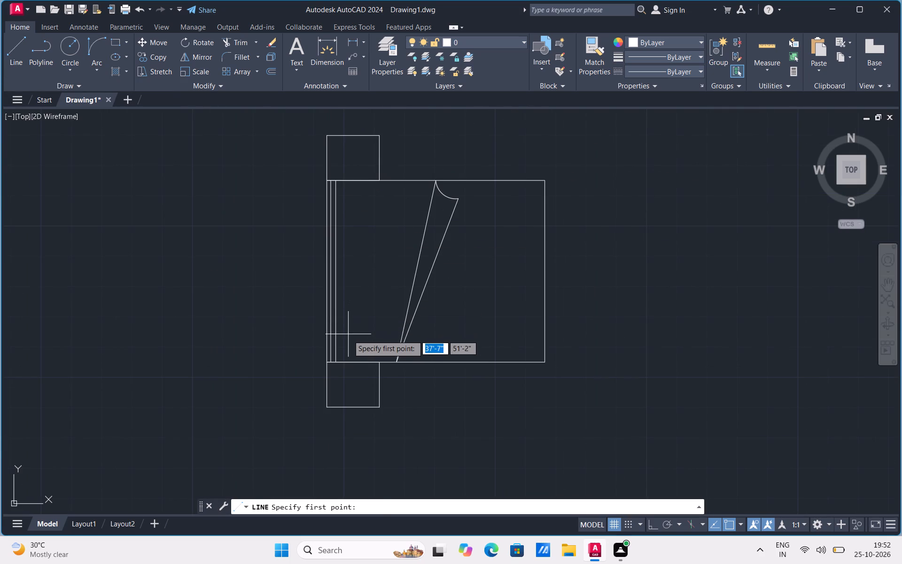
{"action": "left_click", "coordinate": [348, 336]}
Draw an upright pillow rectangle in the bed's lower-left area, just inside the double headboard lines.
{"action": "left_click", "coordinate": [127, 39]}
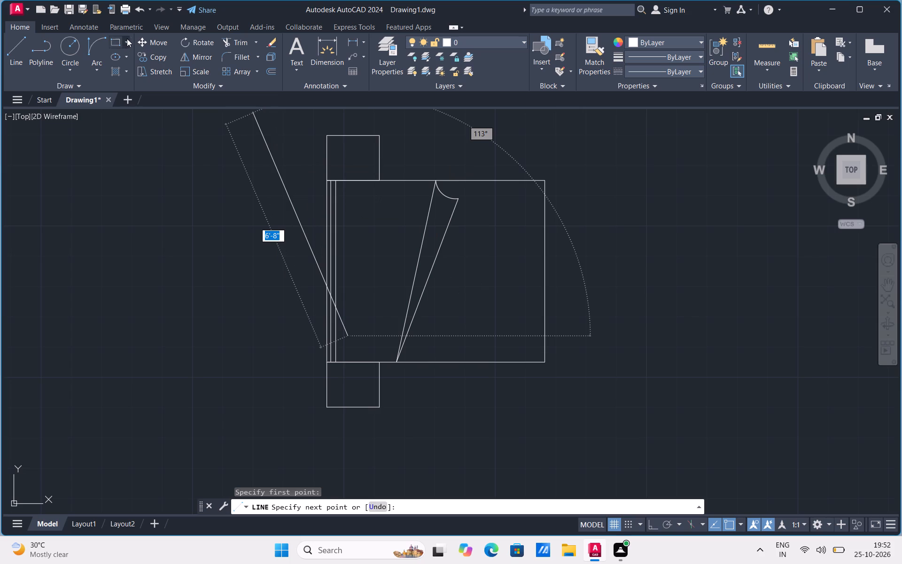
{"action": "left_click", "coordinate": [120, 60]}
{"action": "scroll", "coordinate": [341, 336], "scroll_direction": "up", "scroll_amount": 1}
{"action": "left_click", "coordinate": [341, 351]}
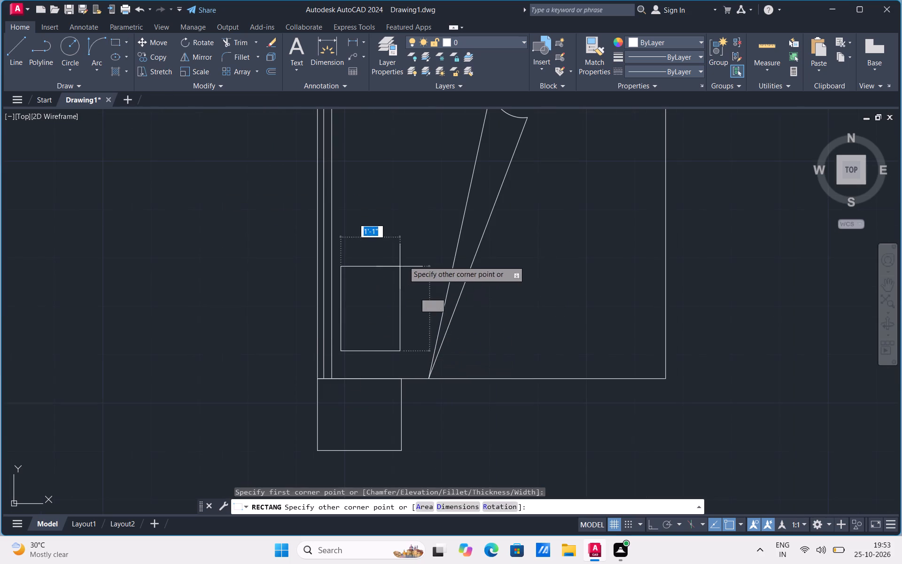
{"action": "left_click", "coordinate": [411, 236]}
Copy the pillow rectangle straight up with Ortho on, placing the second pillow near the bed's top edge.
{"action": "left_click", "coordinate": [395, 236]}
{"action": "right_click", "coordinate": [395, 236]}
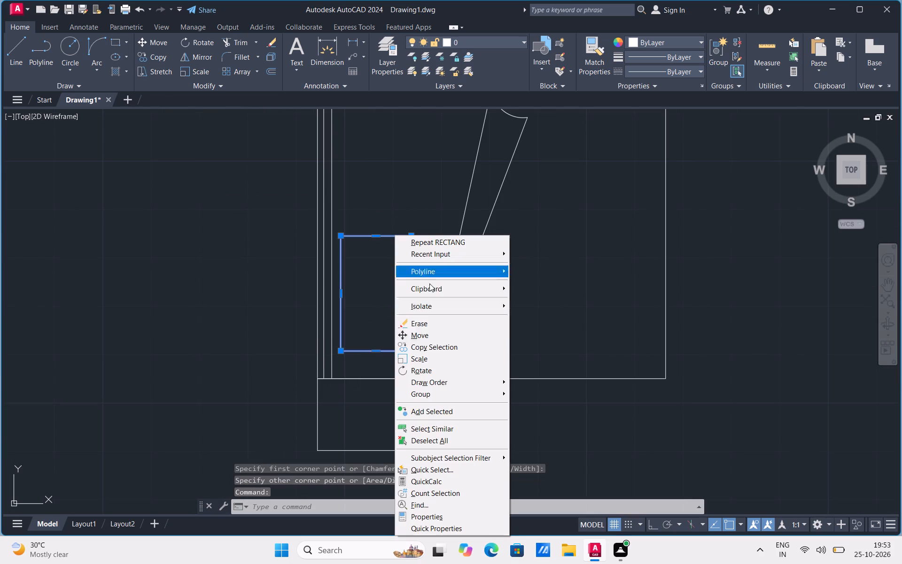
{"action": "left_click", "coordinate": [437, 344]}
{"action": "scroll", "coordinate": [432, 356], "scroll_direction": "down", "scroll_amount": 1}
{"action": "left_click", "coordinate": [418, 331]}
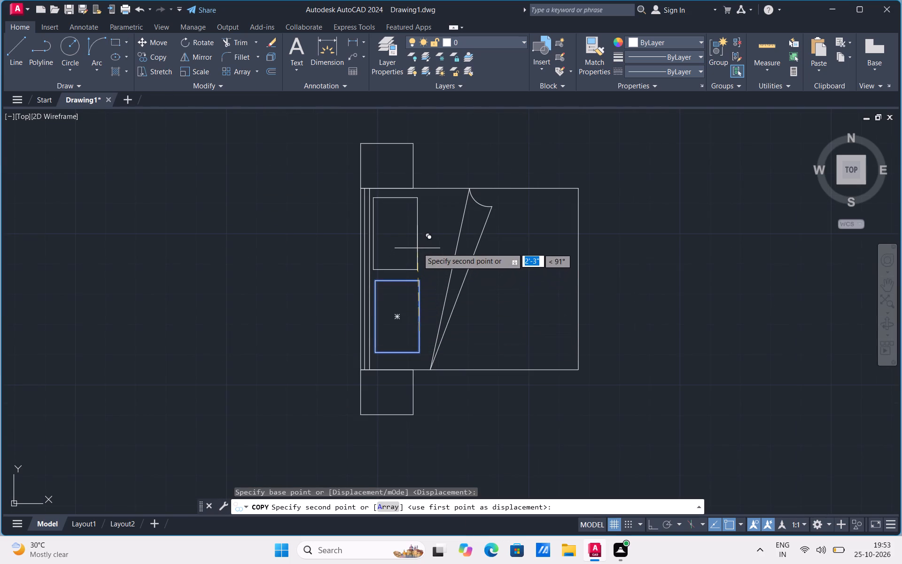
{"action": "left_click", "coordinate": [650, 523]}
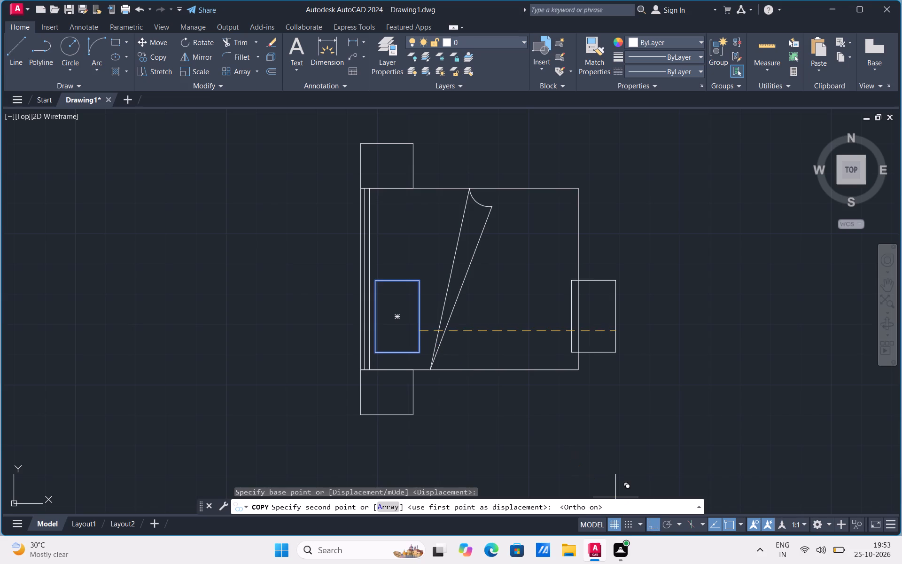
{"action": "scroll", "coordinate": [410, 243], "scroll_direction": "up", "scroll_amount": 1}
{"action": "left_click", "coordinate": [411, 252]}
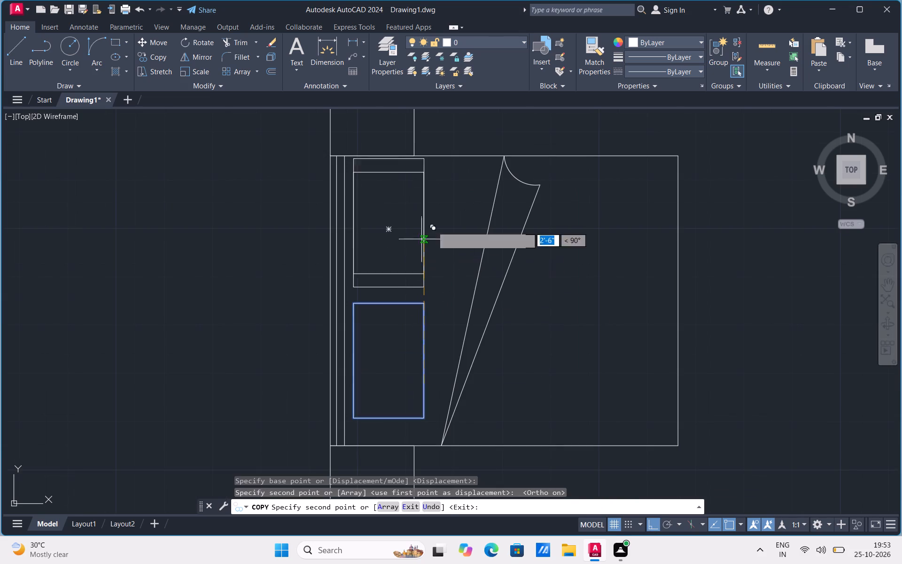
Draw a horizontal line about 1'-3" long from the upper pillow's right side to the first slanted line.
{"action": "scroll", "coordinate": [451, 188], "scroll_direction": "up", "scroll_amount": 1}
{"action": "left_click", "coordinate": [19, 52]}
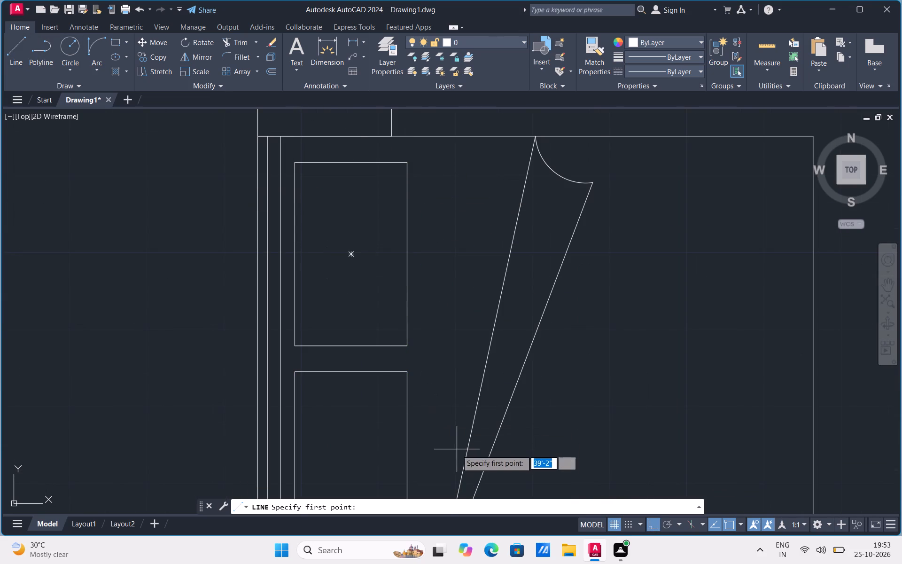
{"action": "scroll", "coordinate": [458, 454], "scroll_direction": "down", "scroll_amount": 1}
{"action": "scroll", "coordinate": [486, 362], "scroll_direction": "up", "scroll_amount": 1}
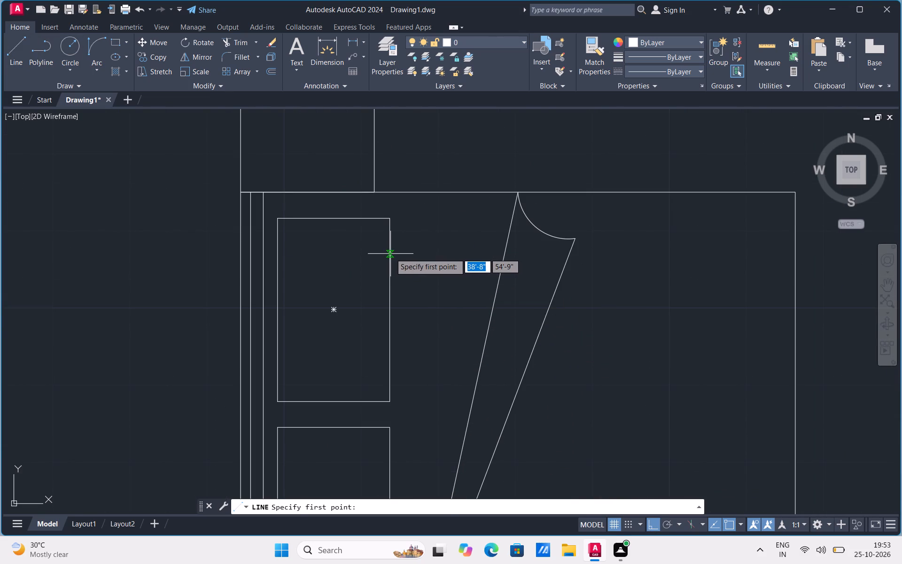
{"action": "left_click", "coordinate": [390, 253]}
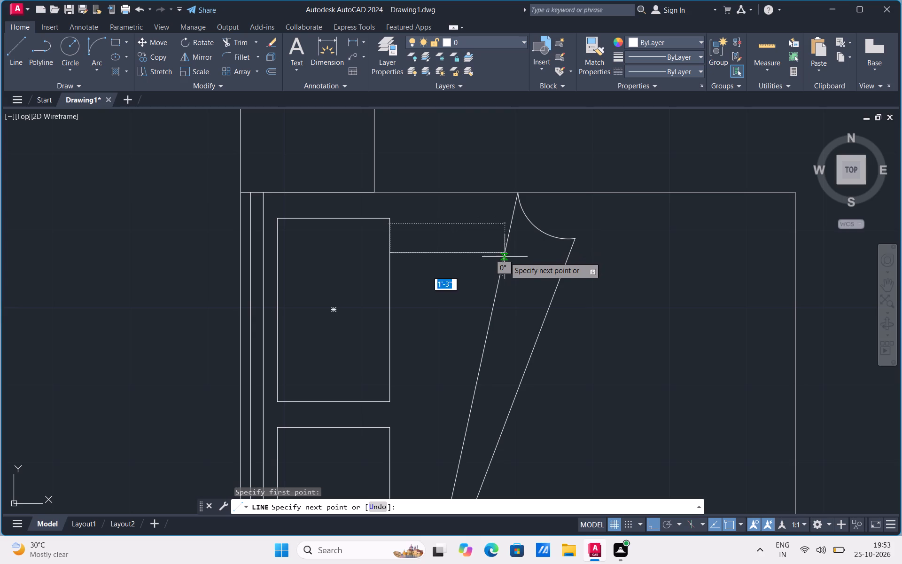
{"action": "scroll", "coordinate": [503, 258], "scroll_direction": "up", "scroll_amount": 2}
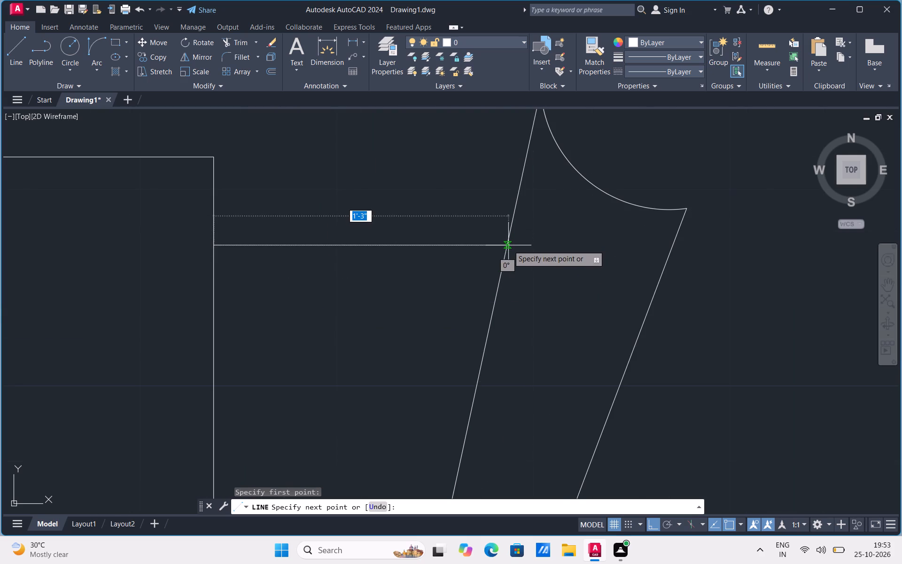
{"action": "left_click", "coordinate": [508, 245]}
{"action": "key", "text": "Escape"}
Copy the horizontal line downward four times as closely spaced parallel lines beside the upper pillow.
{"action": "left_click", "coordinate": [348, 247]}
{"action": "right_click", "coordinate": [348, 247]}
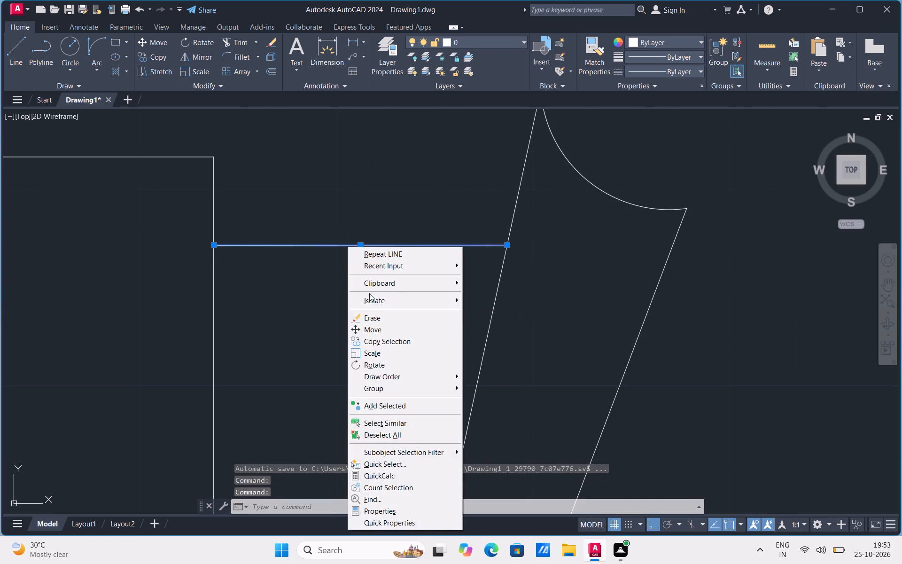
{"action": "left_click", "coordinate": [378, 341]}
{"action": "left_click", "coordinate": [215, 244]}
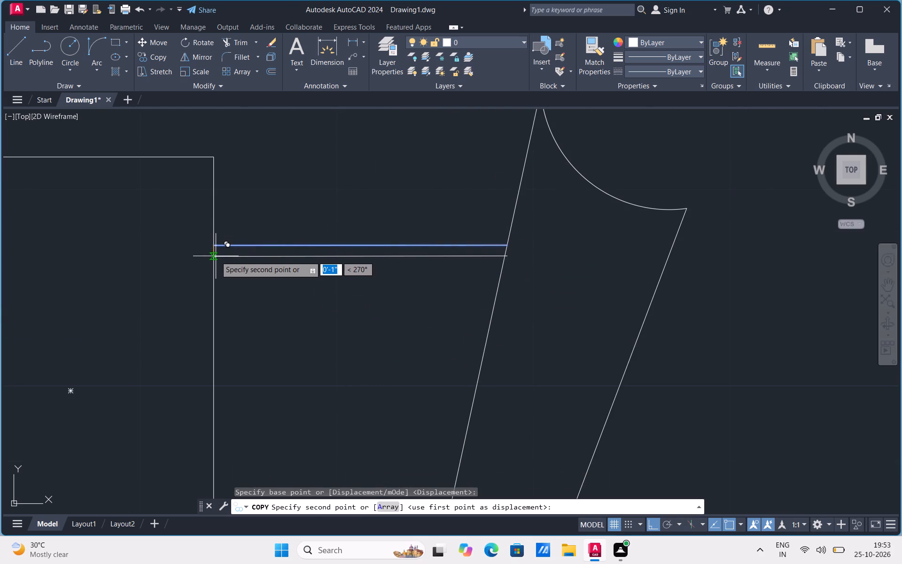
{"action": "left_click", "coordinate": [216, 253]}
{"action": "left_click", "coordinate": [217, 261]}
{"action": "left_click", "coordinate": [218, 274]}
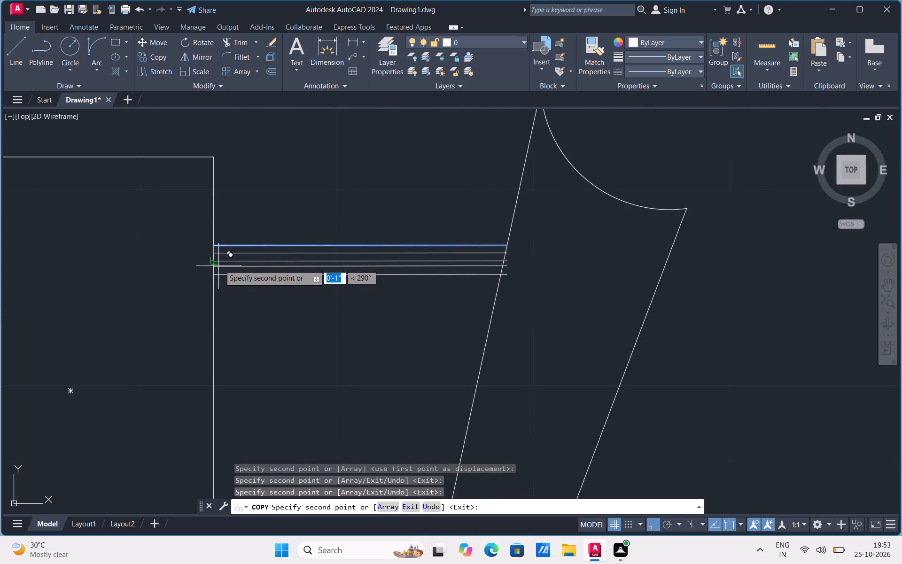
{"action": "left_click", "coordinate": [219, 267]}
Trim the right ends of the four copied horizontal lines where they overhang the slanted line.
{"action": "left_click", "coordinate": [241, 44]}
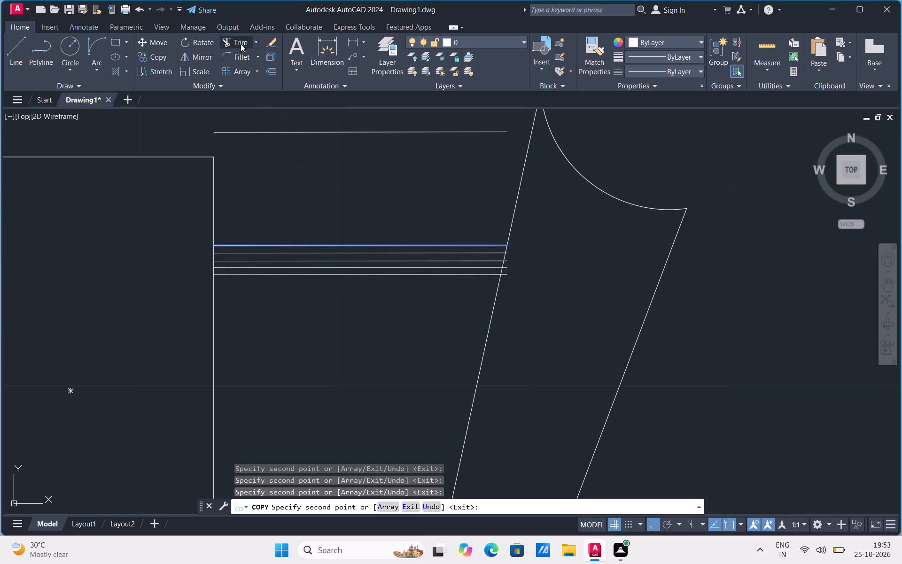
{"action": "scroll", "coordinate": [553, 274], "scroll_direction": "up", "scroll_amount": 2}
{"action": "scroll", "coordinate": [552, 274], "scroll_direction": "down", "scroll_amount": 1}
{"action": "scroll", "coordinate": [473, 250], "scroll_direction": "down", "scroll_amount": 7}
{"action": "scroll", "coordinate": [473, 250], "scroll_direction": "up", "scroll_amount": 3}
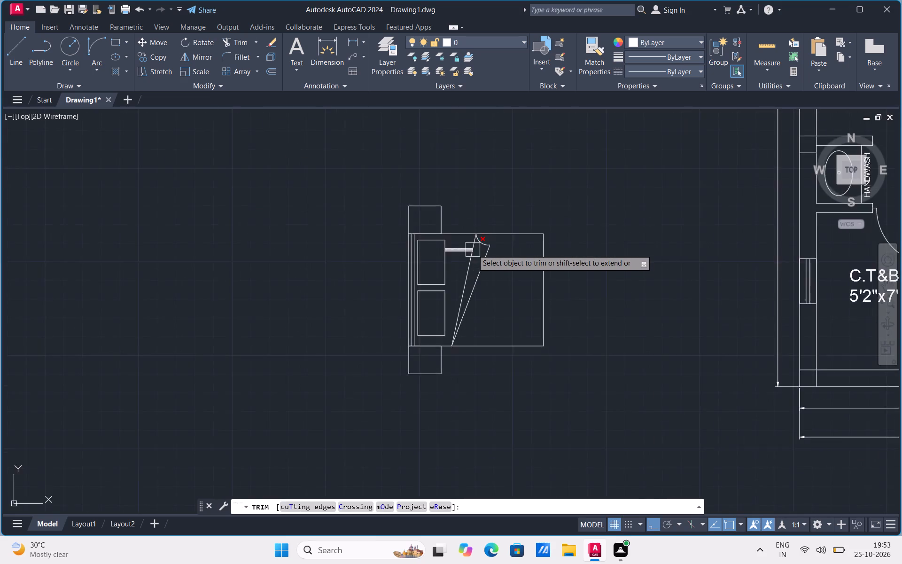
{"action": "scroll", "coordinate": [473, 250], "scroll_direction": "up", "scroll_amount": 5}
{"action": "left_click", "coordinate": [467, 240]}
{"action": "left_click", "coordinate": [465, 254]}
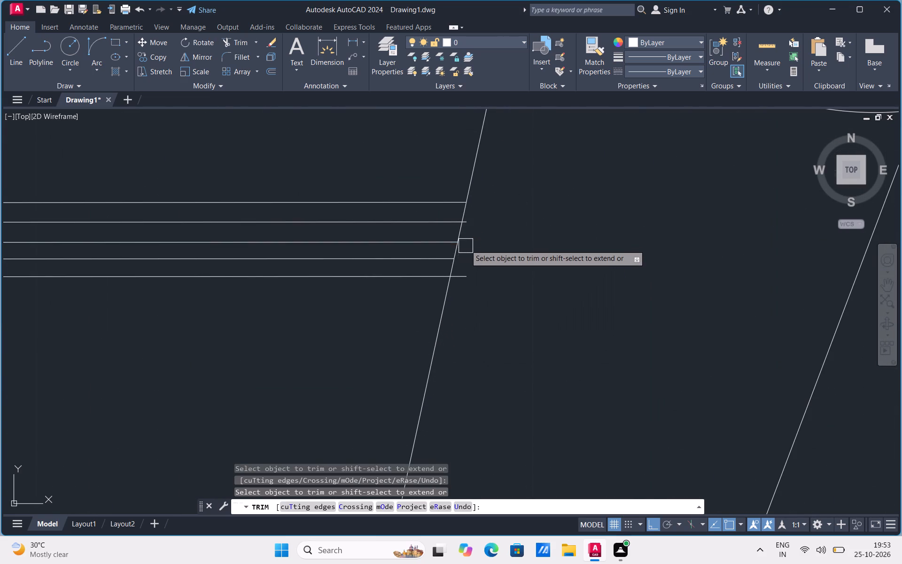
{"action": "left_click", "coordinate": [471, 223]}
{"action": "left_click", "coordinate": [467, 273]}
{"action": "scroll", "coordinate": [529, 330], "scroll_direction": "down", "scroll_amount": 4}
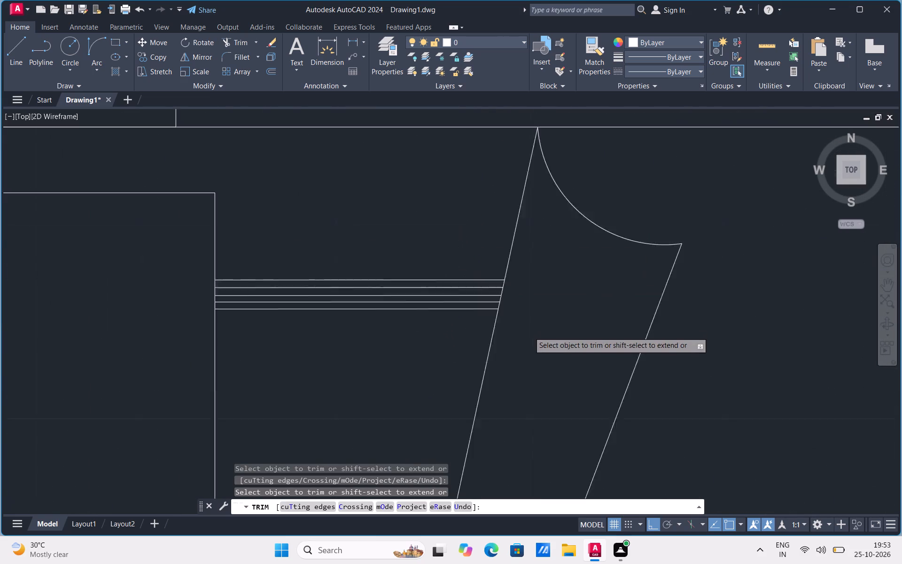
Draw a vertical line from the first slanted line up to the bed's top edge, crossing the horizontal stripe lines.
{"action": "left_click", "coordinate": [16, 56]}
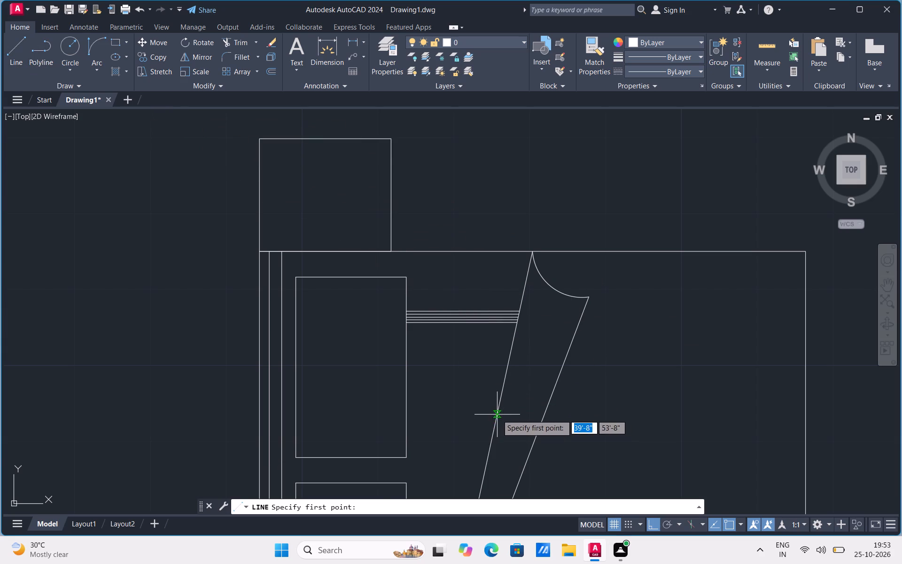
{"action": "left_click_drag", "start_coordinate": [497, 415], "coordinate": [497, 410]}
{"action": "left_click", "coordinate": [496, 250]}
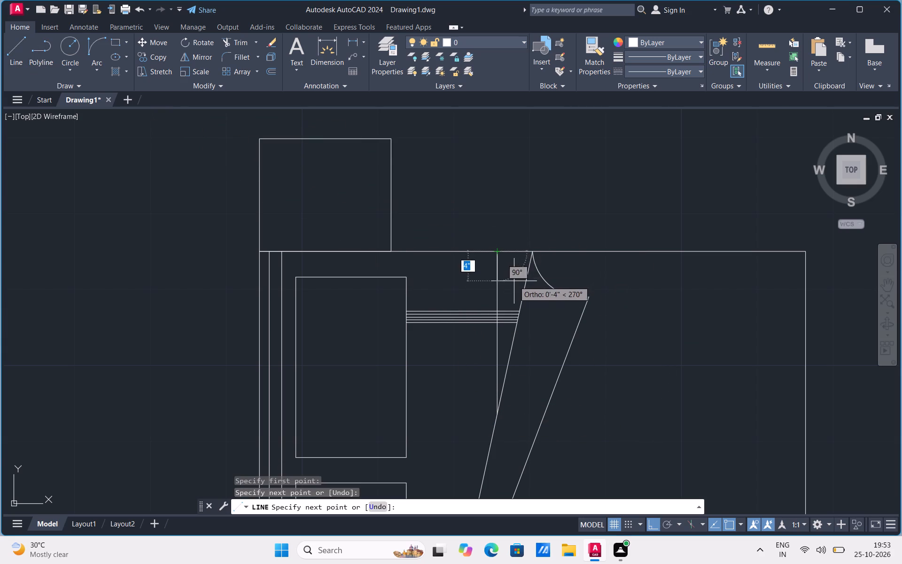
{"action": "scroll", "coordinate": [513, 282], "scroll_direction": "up", "scroll_amount": 1}
{"action": "scroll", "coordinate": [515, 247], "scroll_direction": "down", "scroll_amount": 2}
{"action": "key", "text": "Escape"}
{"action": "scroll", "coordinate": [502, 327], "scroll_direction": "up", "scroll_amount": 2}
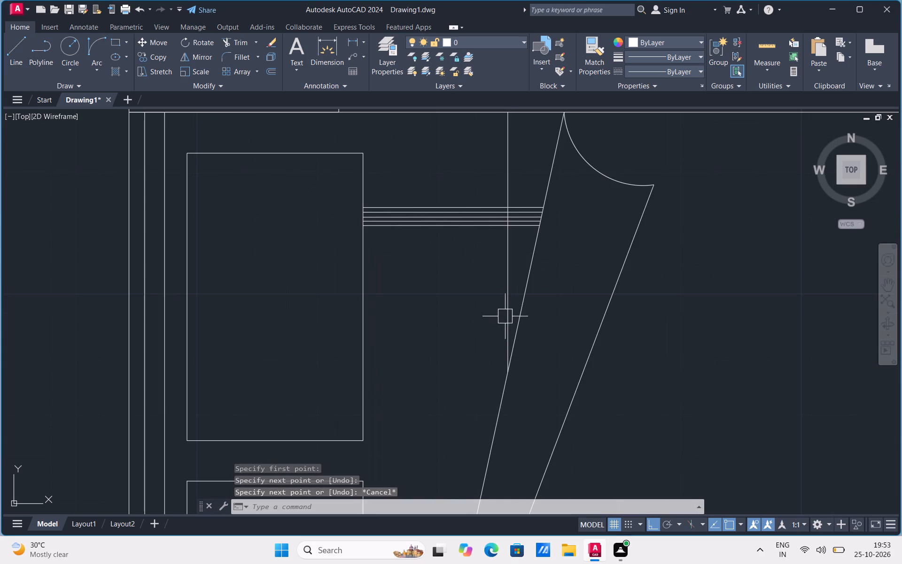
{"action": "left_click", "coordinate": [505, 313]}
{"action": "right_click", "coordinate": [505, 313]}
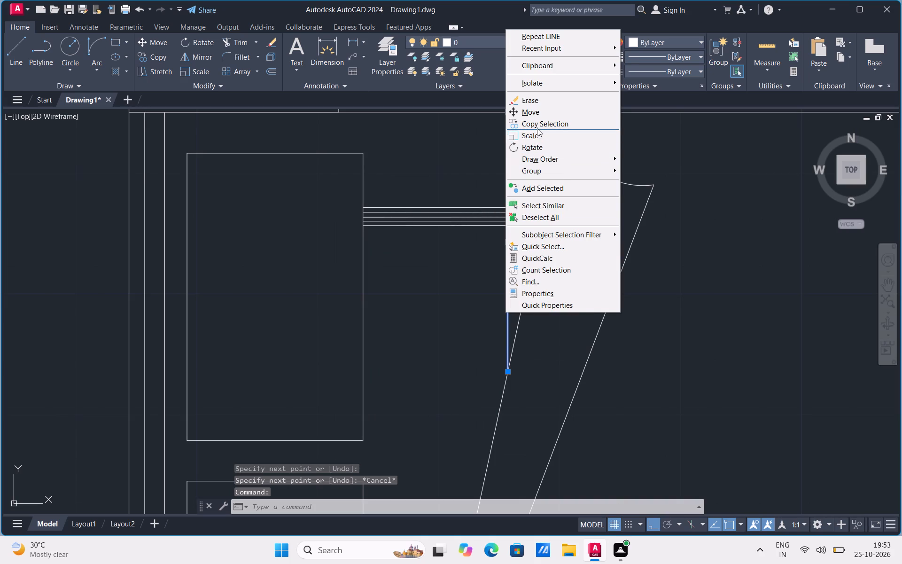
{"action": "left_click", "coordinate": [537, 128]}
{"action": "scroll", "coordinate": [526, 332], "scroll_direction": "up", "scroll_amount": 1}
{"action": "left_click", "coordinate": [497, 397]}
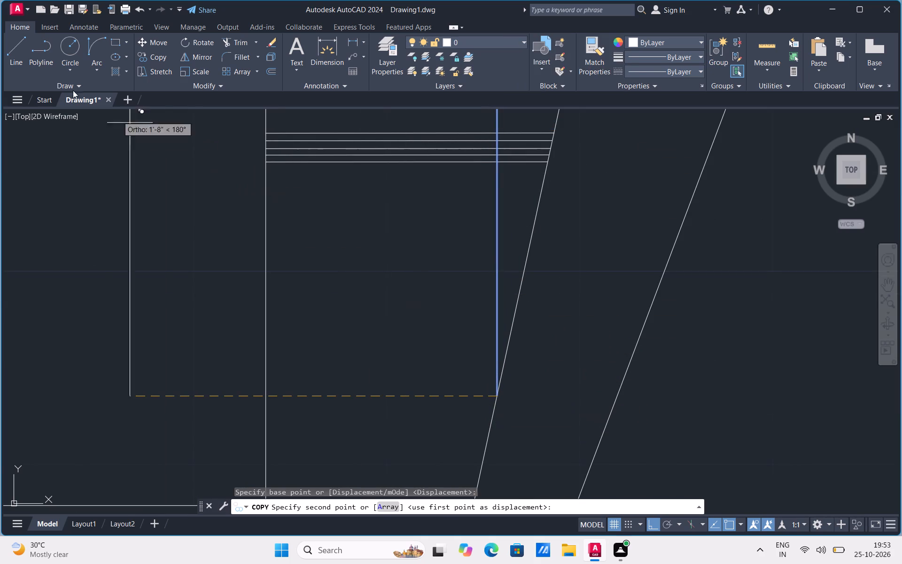
Draw a second vertical line about 1'-10" long just left of the first, from the slanted line to the bed's top edge.
{"action": "left_click_drag", "start_coordinate": [18, 59], "coordinate": [25, 66]}
{"action": "left_click", "coordinate": [492, 403]}
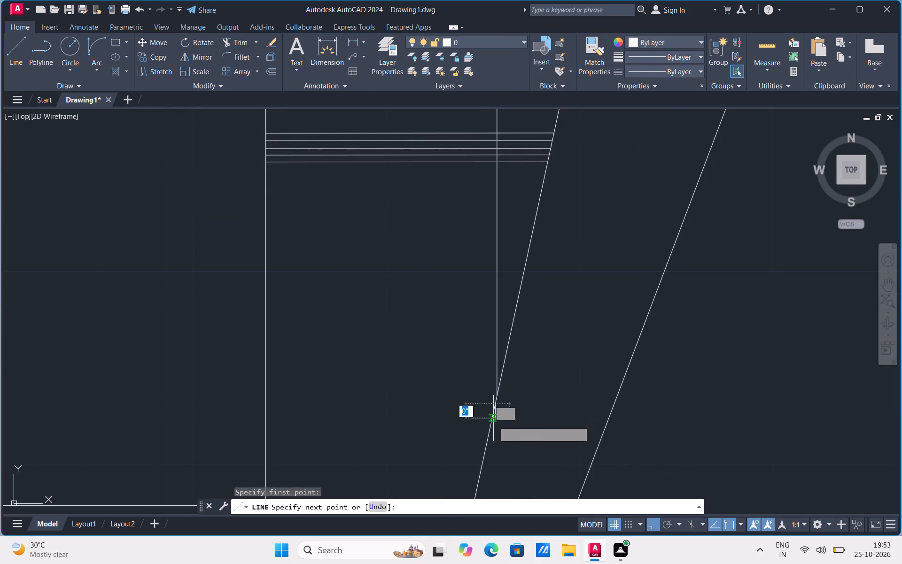
{"action": "scroll", "coordinate": [491, 430], "scroll_direction": "down", "scroll_amount": 2}
{"action": "scroll", "coordinate": [489, 271], "scroll_direction": "up", "scroll_amount": 4}
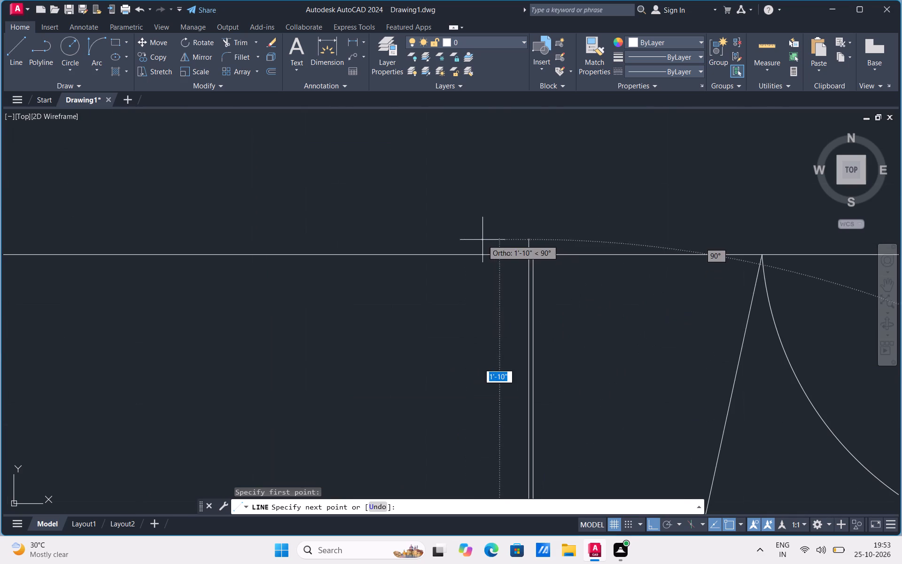
{"action": "left_click", "coordinate": [527, 254]}
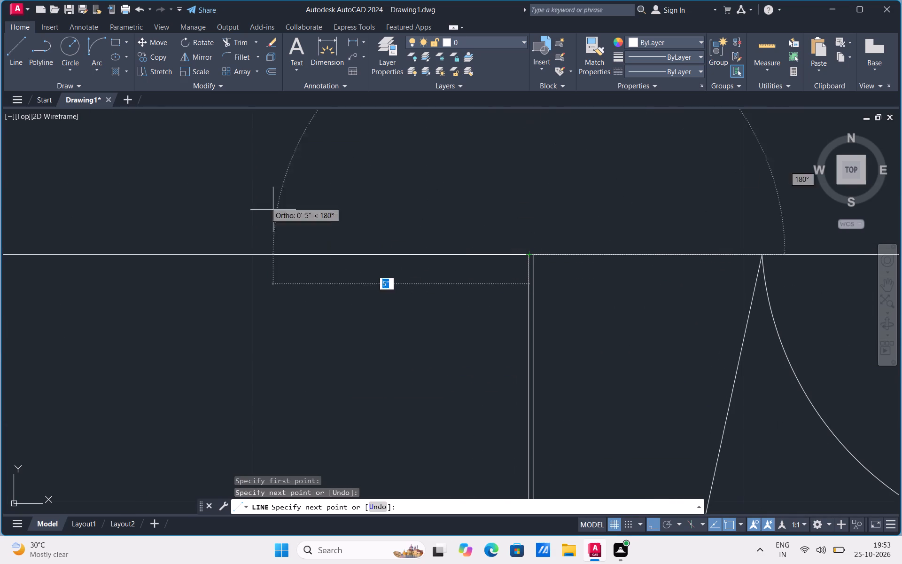
Draw a third vertical line close beside the existing pair, from the bed's top edge down to the first slanted line.
{"action": "left_click", "coordinate": [19, 62]}
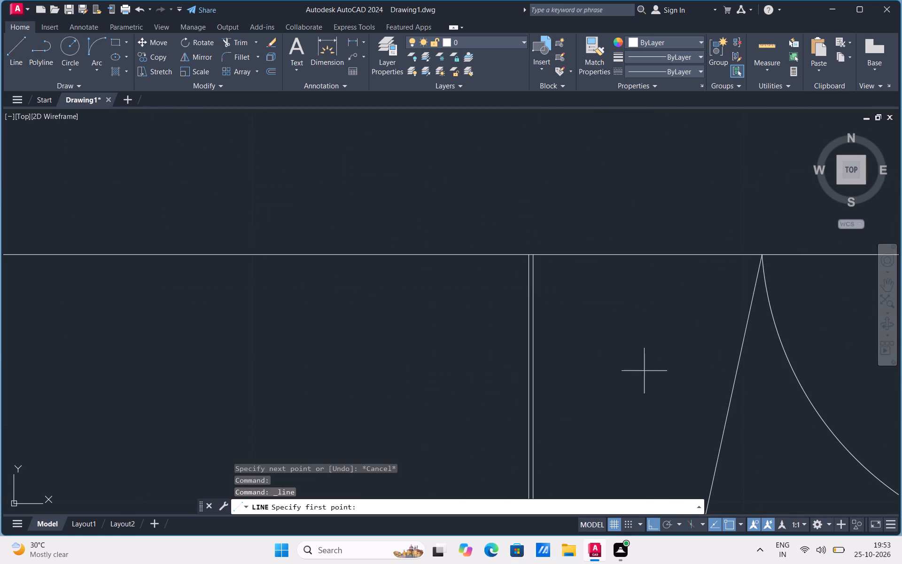
{"action": "left_click", "coordinate": [847, 550]}
{"action": "left_click", "coordinate": [835, 549]}
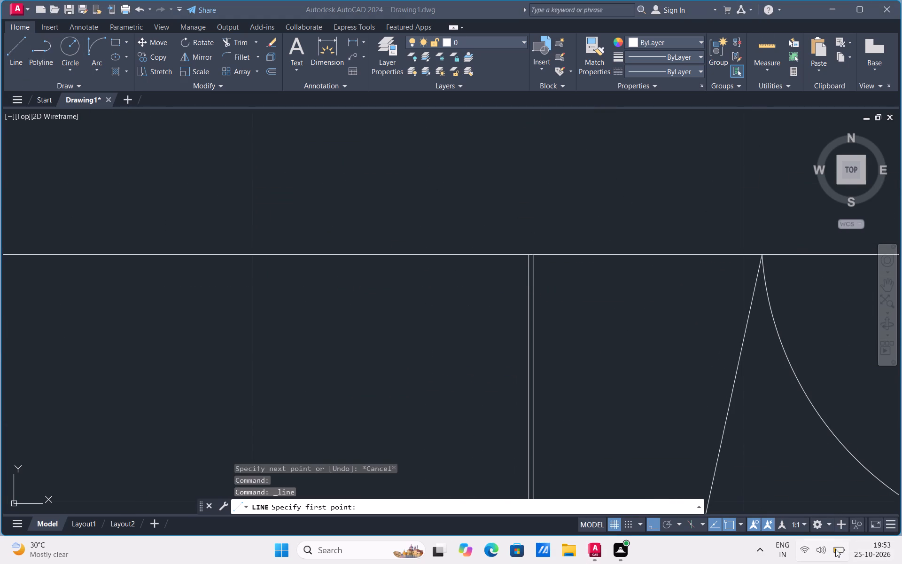
{"action": "left_click", "coordinate": [8, 57]}
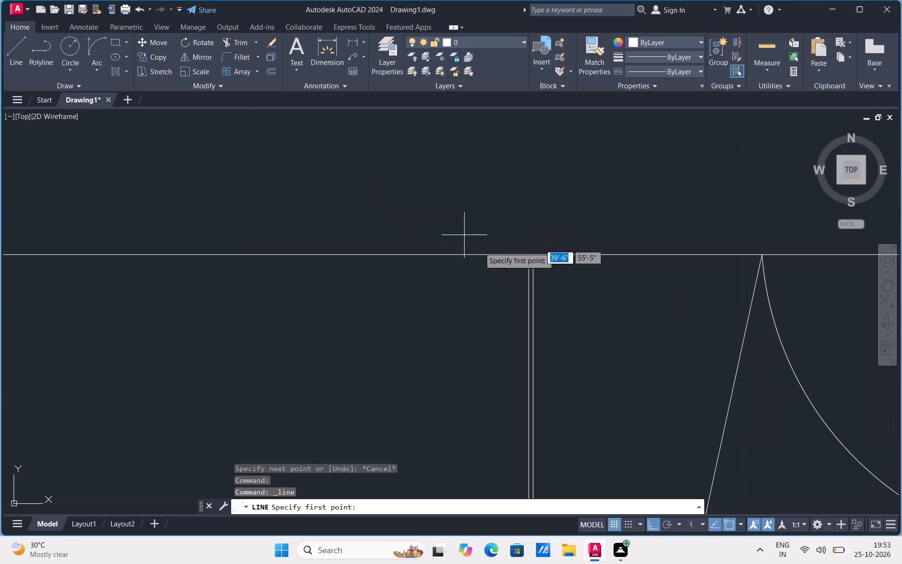
{"action": "scroll", "coordinate": [524, 255], "scroll_direction": "up", "scroll_amount": 1}
{"action": "left_click", "coordinate": [551, 255]}
{"action": "scroll", "coordinate": [537, 192], "scroll_direction": "down", "scroll_amount": 2}
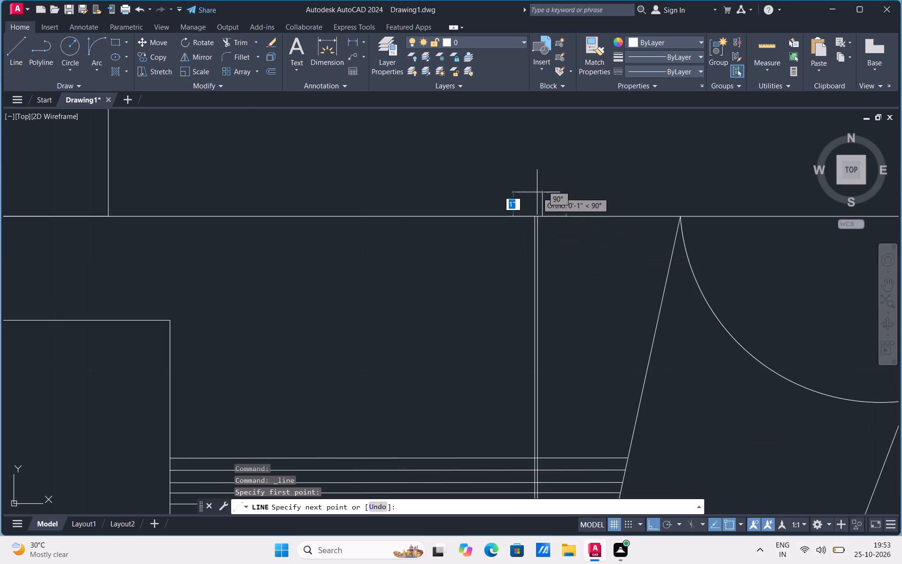
{"action": "scroll", "coordinate": [543, 243], "scroll_direction": "down", "scroll_amount": 3}
{"action": "scroll", "coordinate": [560, 342], "scroll_direction": "up", "scroll_amount": 3}
{"action": "scroll", "coordinate": [528, 359], "scroll_direction": "down", "scroll_amount": 2}
{"action": "scroll", "coordinate": [520, 410], "scroll_direction": "up", "scroll_amount": 2}
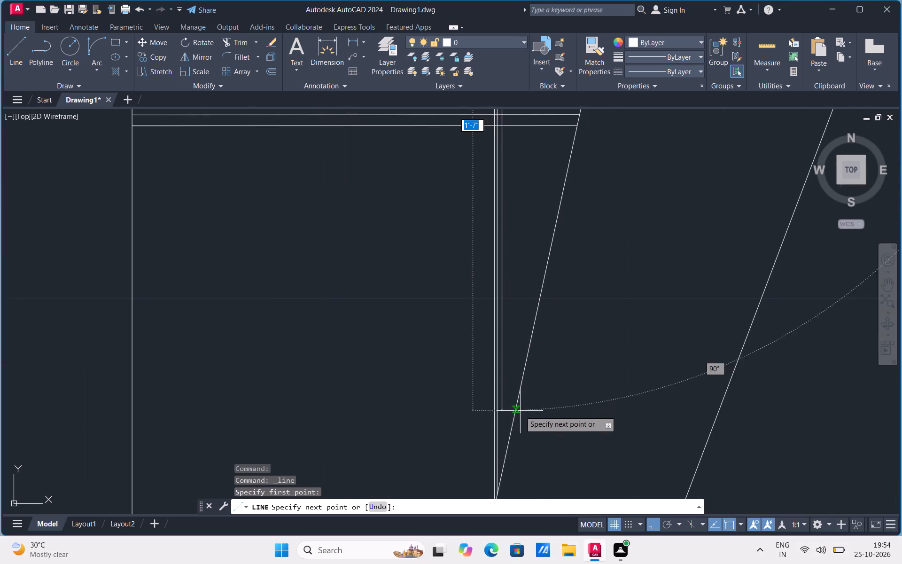
{"action": "left_click", "coordinate": [507, 463]}
{"action": "scroll", "coordinate": [584, 387], "scroll_direction": "down", "scroll_amount": 2}
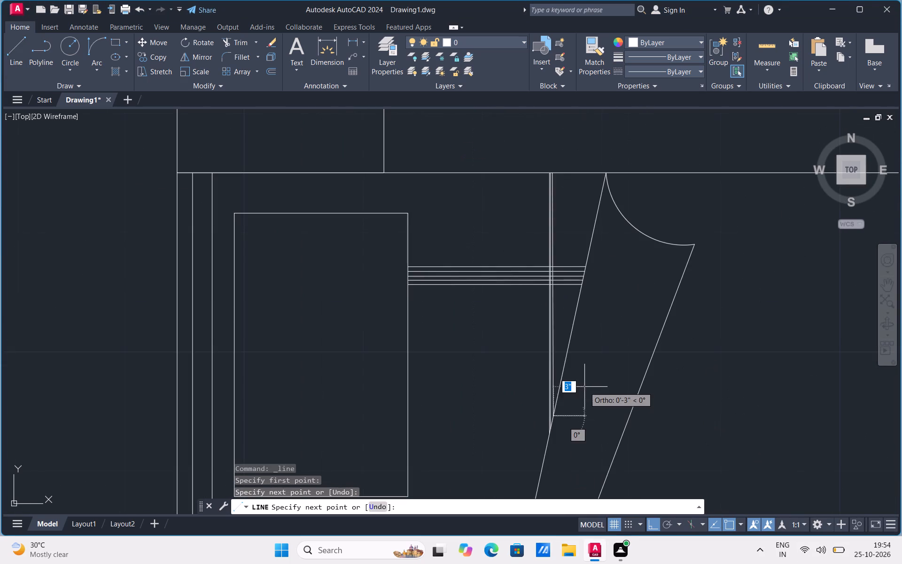
Draw a fourth vertical line just outside the other side of the vertical stripes, from the bed's top edge to the slanted line.
{"action": "left_click", "coordinate": [8, 47]}
{"action": "scroll", "coordinate": [510, 173], "scroll_direction": "up", "scroll_amount": 2}
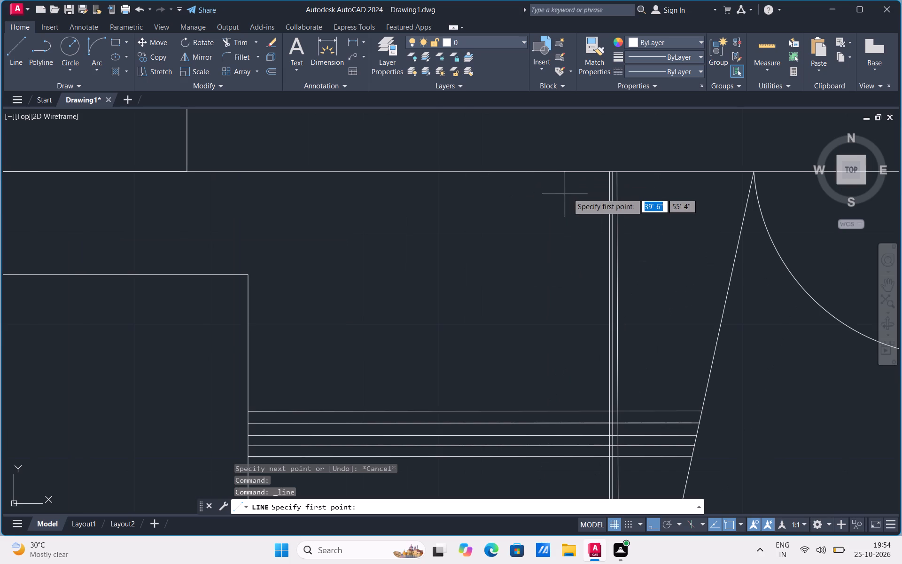
{"action": "left_click", "coordinate": [601, 172]}
{"action": "scroll", "coordinate": [600, 172], "scroll_direction": "down", "scroll_amount": 4}
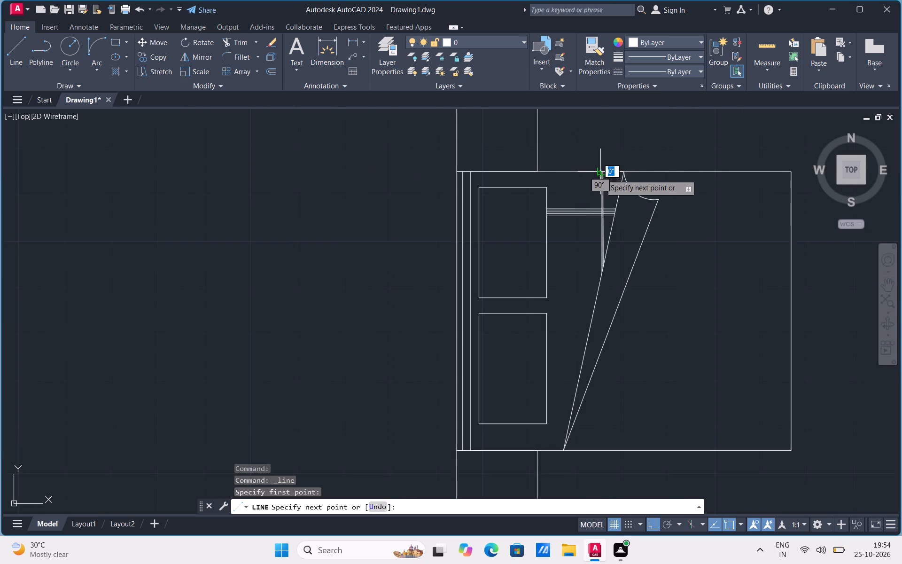
{"action": "scroll", "coordinate": [605, 293], "scroll_direction": "up", "scroll_amount": 3}
{"action": "left_click", "coordinate": [589, 223]}
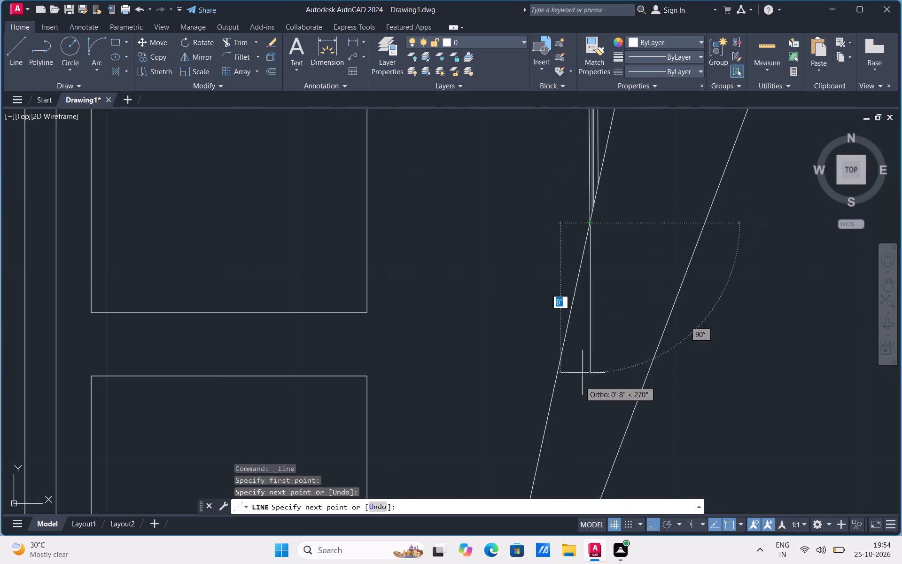
{"action": "scroll", "coordinate": [569, 403], "scroll_direction": "down", "scroll_amount": 3}
{"action": "scroll", "coordinate": [578, 296], "scroll_direction": "up", "scroll_amount": 3}
{"action": "key", "text": "Escape"}
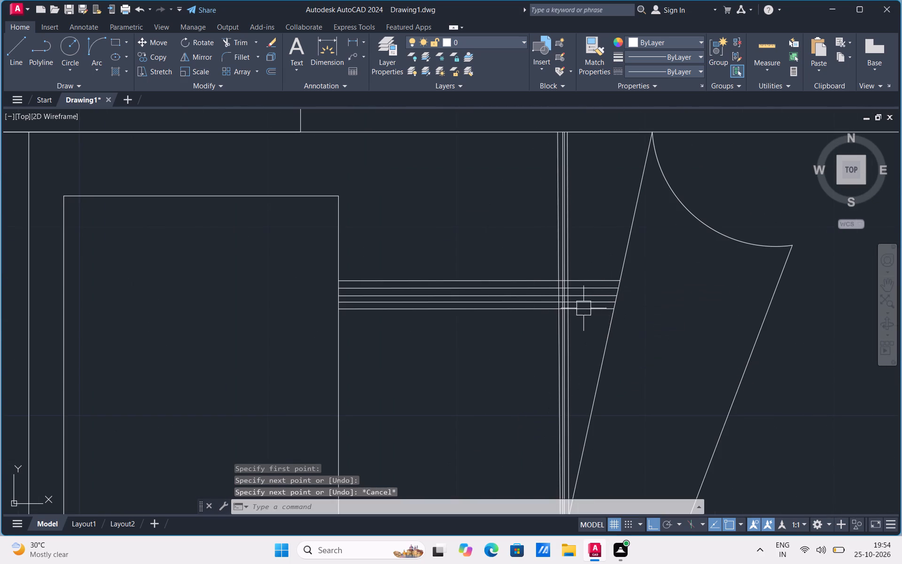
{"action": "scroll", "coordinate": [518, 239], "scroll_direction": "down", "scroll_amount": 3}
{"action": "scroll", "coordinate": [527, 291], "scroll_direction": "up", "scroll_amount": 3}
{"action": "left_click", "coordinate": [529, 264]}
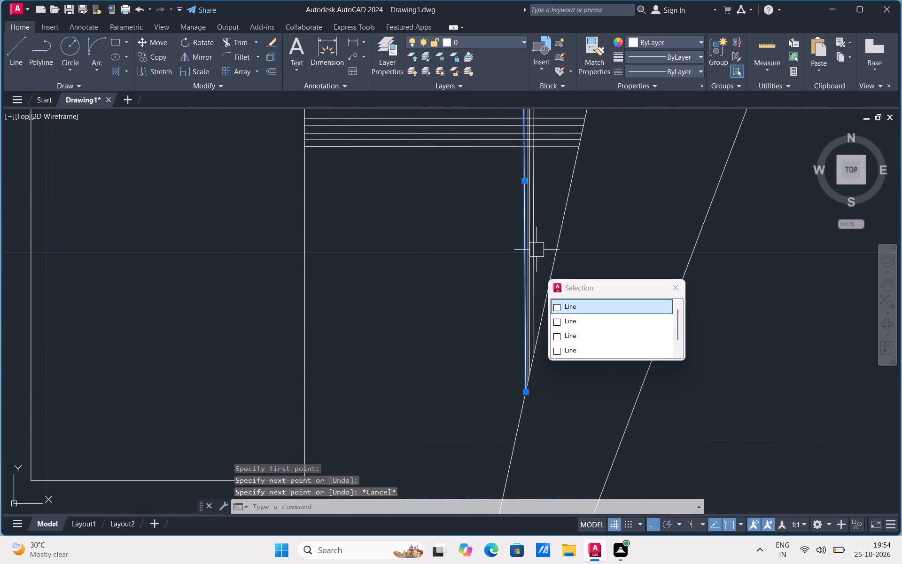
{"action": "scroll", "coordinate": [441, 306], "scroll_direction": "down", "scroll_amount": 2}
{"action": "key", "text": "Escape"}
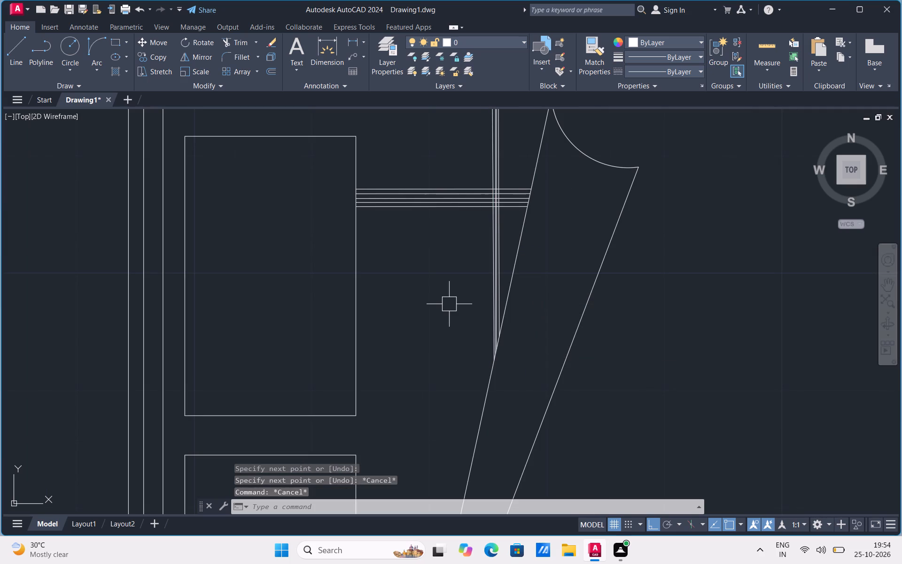
Draw a four-segment rug outline around the bed's lower foot corner, from the bed's bottom edge round to its foot edge.
{"action": "scroll", "coordinate": [377, 304], "scroll_direction": "down", "scroll_amount": 2}
{"action": "scroll", "coordinate": [514, 203], "scroll_direction": "down", "scroll_amount": 2}
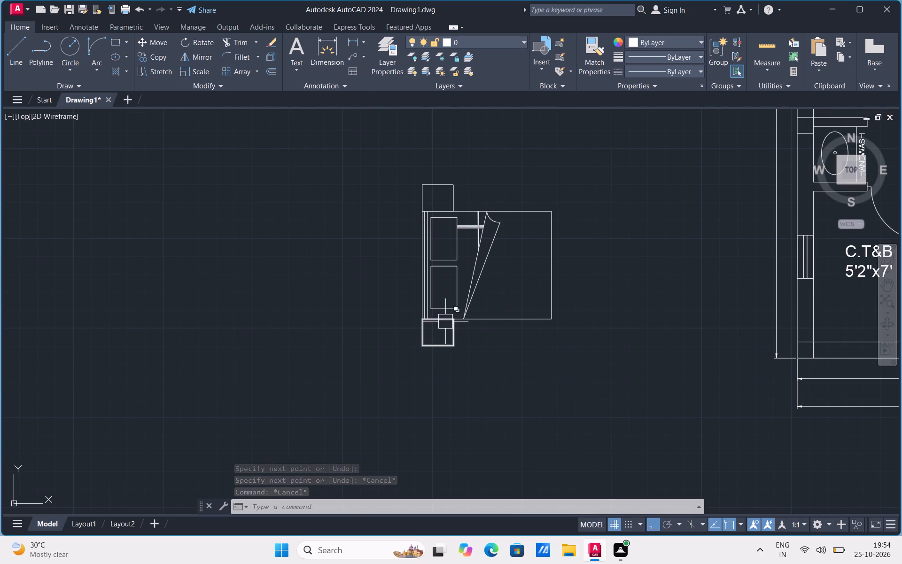
{"action": "left_click", "coordinate": [13, 61]}
{"action": "scroll", "coordinate": [566, 334], "scroll_direction": "up", "scroll_amount": 1}
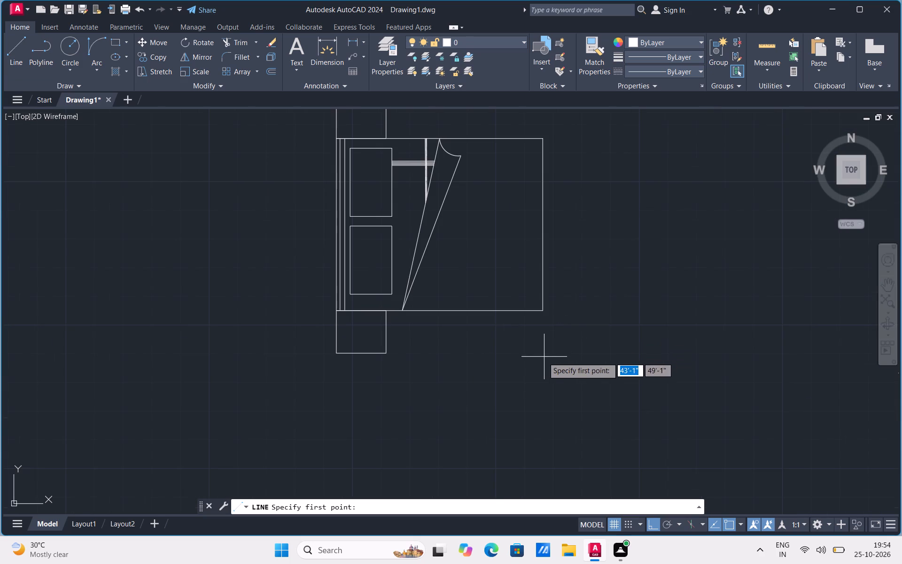
{"action": "left_click", "coordinate": [463, 312]}
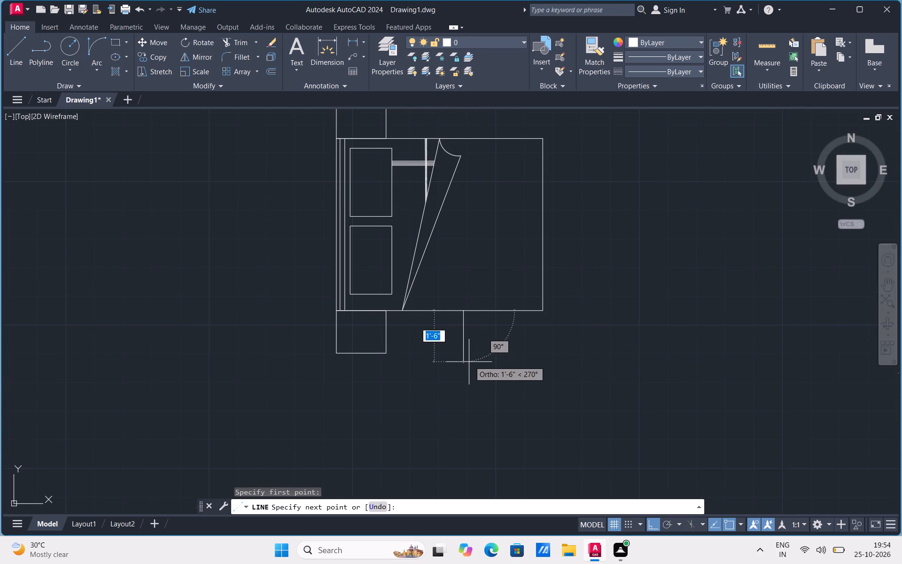
{"action": "left_click", "coordinate": [470, 356]}
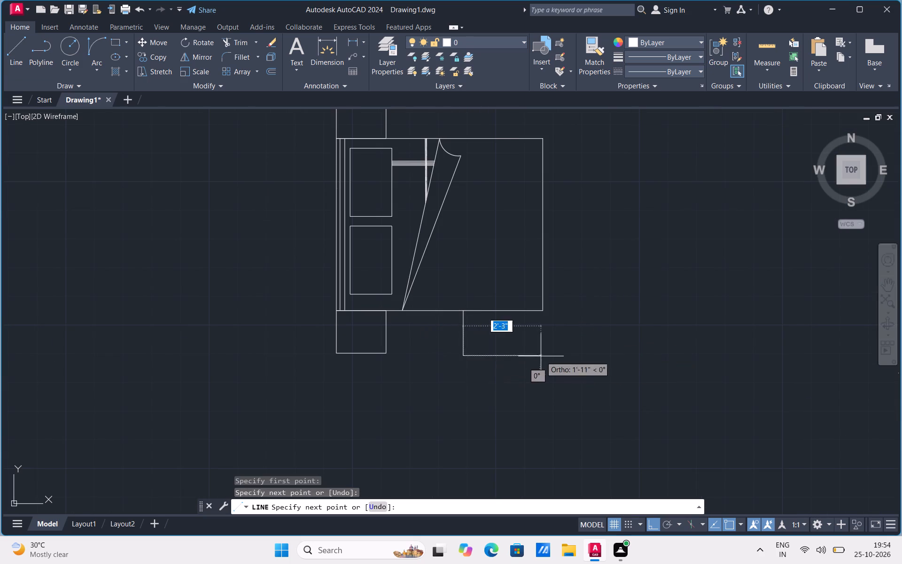
{"action": "left_click", "coordinate": [588, 353]}
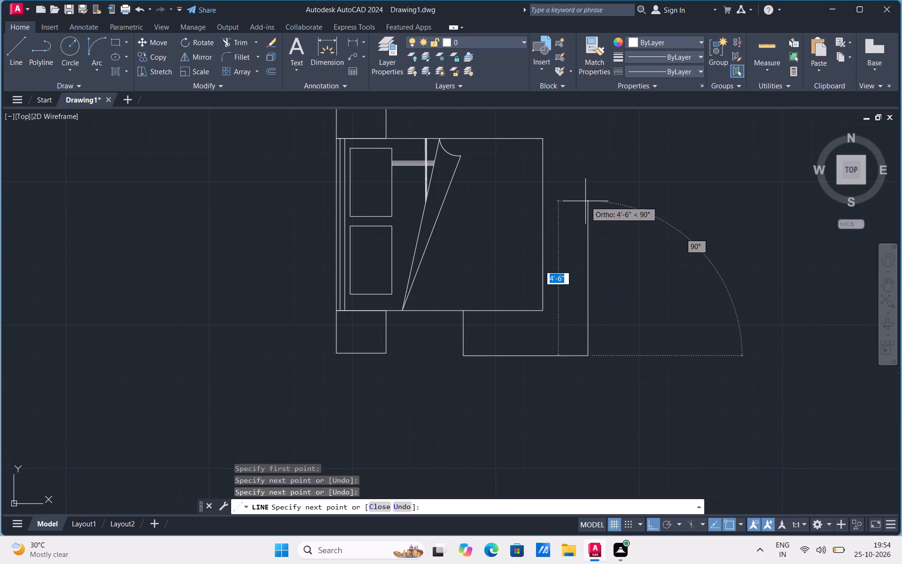
{"action": "left_click", "coordinate": [585, 206]}
{"action": "left_click", "coordinate": [544, 207]}
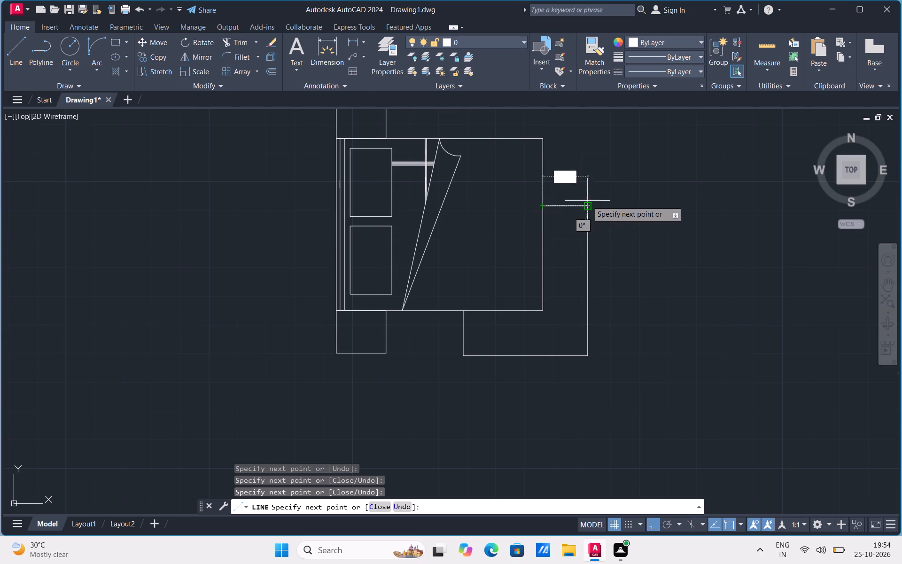
{"action": "key", "text": "Escape"}
Select all four lines of the rug outline and start Offset for an inner border.
{"action": "scroll", "coordinate": [555, 323], "scroll_direction": "up", "scroll_amount": 1}
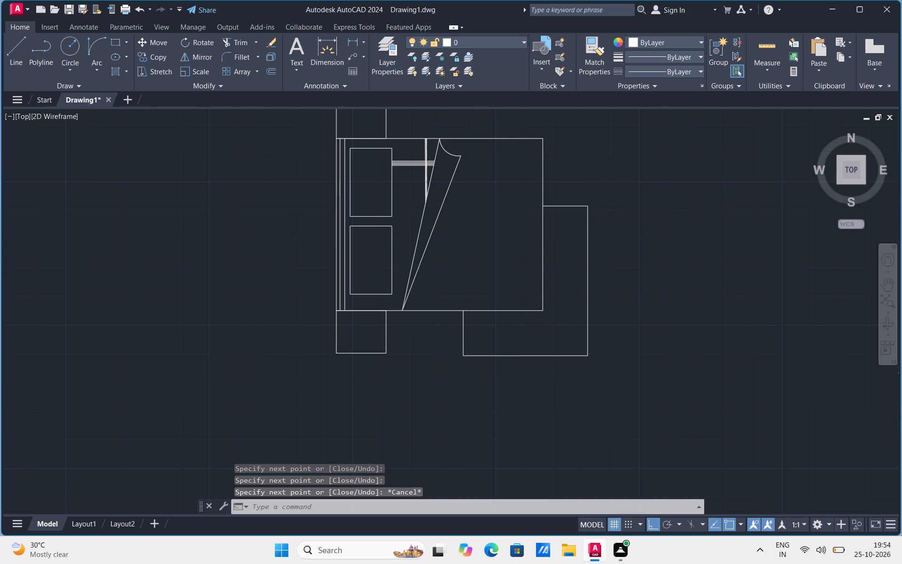
{"action": "scroll", "coordinate": [555, 323], "scroll_direction": "up", "scroll_amount": 1}
{"action": "left_click", "coordinate": [476, 410]}
{"action": "left_click", "coordinate": [321, 368]}
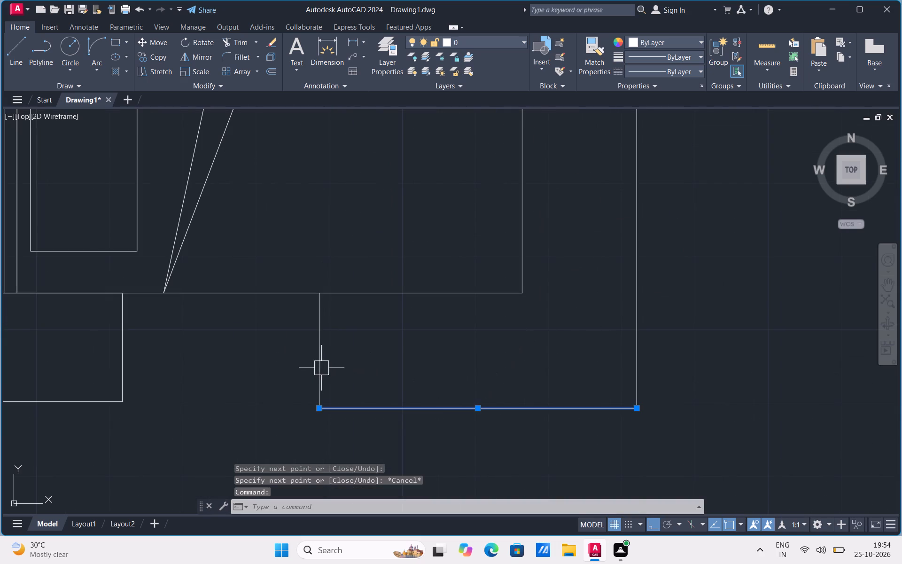
{"action": "scroll", "coordinate": [396, 394], "scroll_direction": "down", "scroll_amount": 1}
{"action": "left_click", "coordinate": [550, 289]}
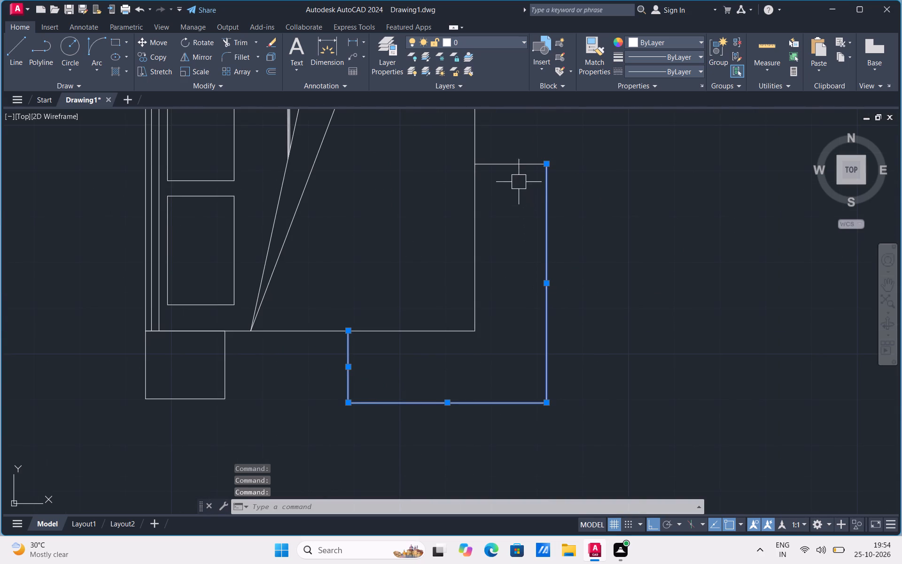
{"action": "left_click", "coordinate": [516, 167]}
{"action": "key", "text": "o"}
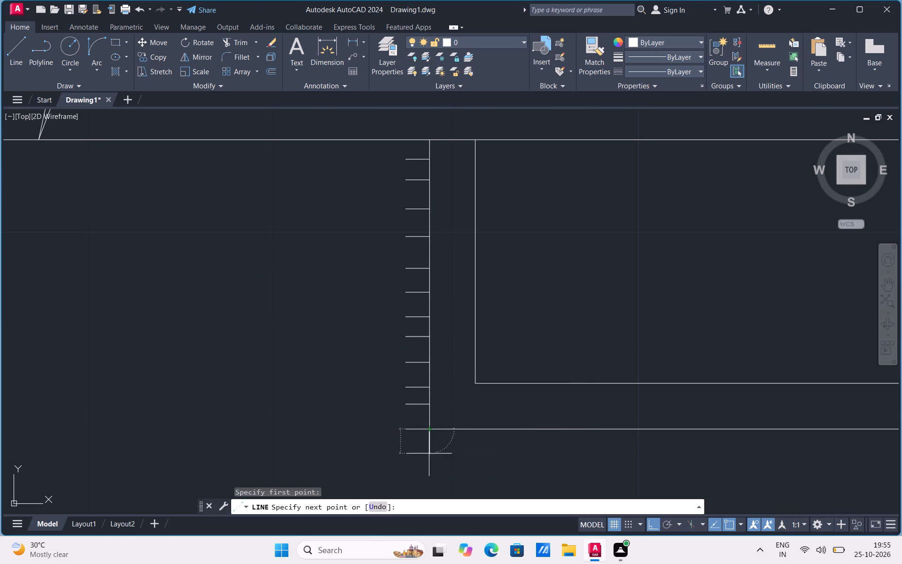
Copy the short vertical fringe line from the rug's lower left corner repeatedly along its bottom edge up to the opposite corner.
{"action": "key", "text": "Escape"}
{"action": "left_click", "coordinate": [435, 456]}
{"action": "right_click", "coordinate": [435, 456]}
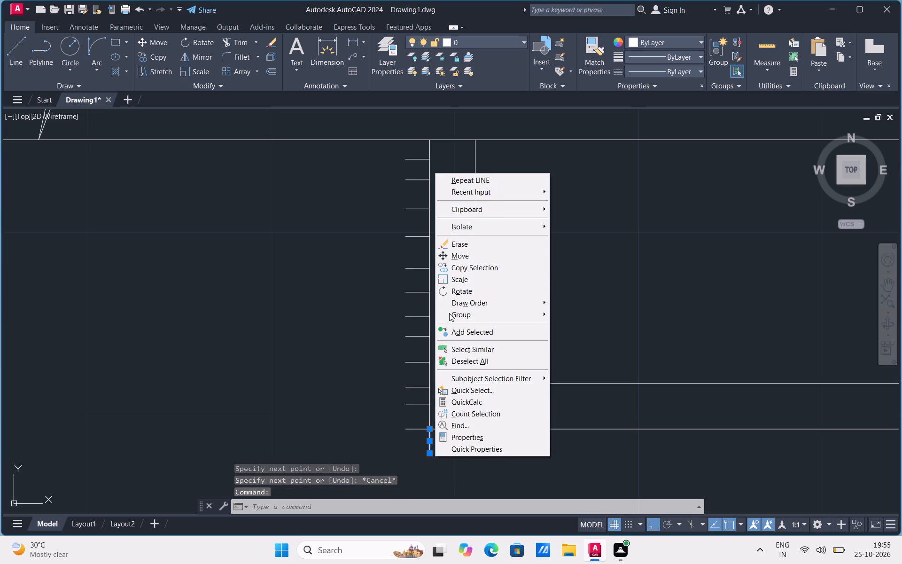
{"action": "left_click", "coordinate": [457, 269]}
{"action": "left_click", "coordinate": [428, 432]}
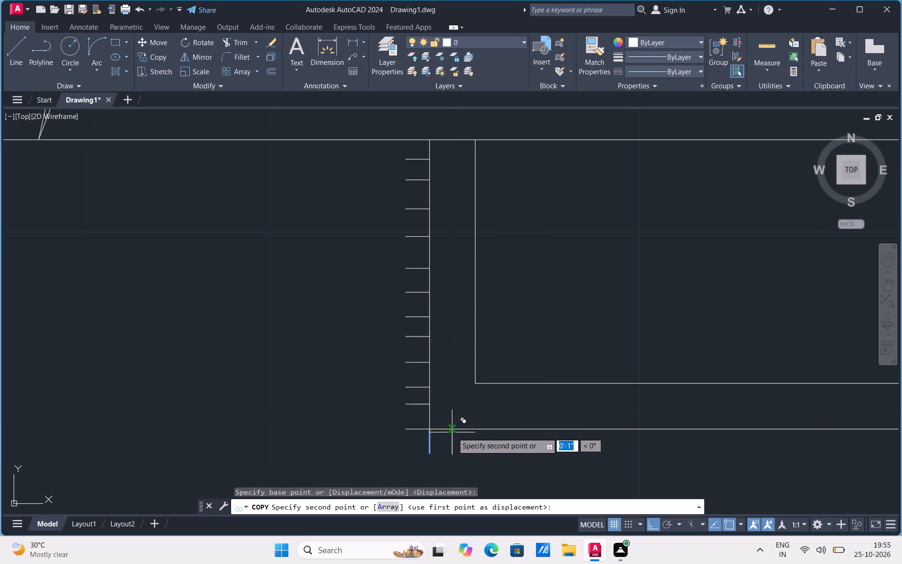
{"action": "left_click", "coordinate": [453, 433]}
{"action": "left_click", "coordinate": [484, 433]}
{"action": "left_click", "coordinate": [513, 432]}
{"action": "left_click", "coordinate": [526, 433]}
{"action": "left_click", "coordinate": [548, 431]}
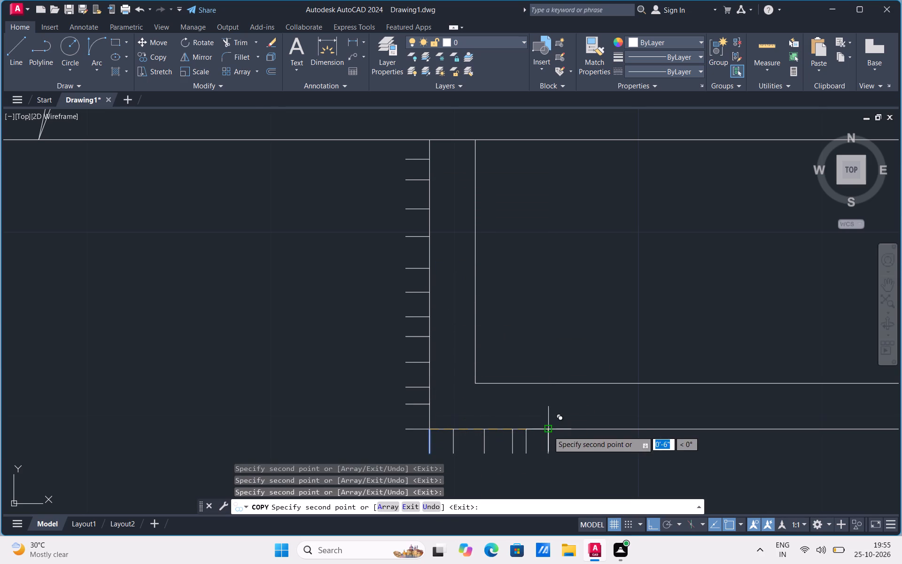
{"action": "scroll", "coordinate": [534, 441], "scroll_direction": "down", "scroll_amount": 2}
{"action": "left_click", "coordinate": [555, 440]}
{"action": "left_click", "coordinate": [574, 441]}
{"action": "left_click", "coordinate": [584, 441]}
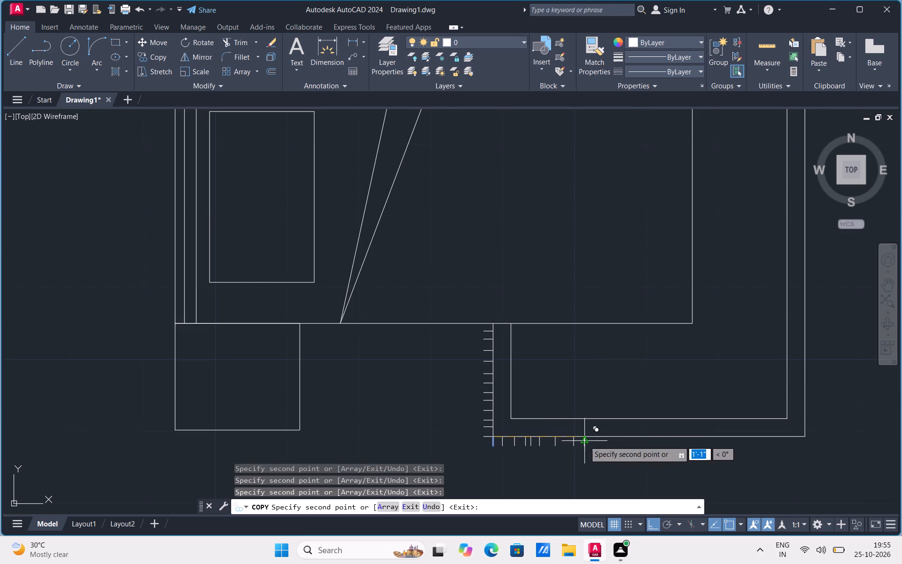
{"action": "left_click", "coordinate": [607, 441]}
{"action": "left_click", "coordinate": [629, 442]}
{"action": "left_click", "coordinate": [648, 440]}
{"action": "left_click", "coordinate": [666, 442]}
{"action": "left_click", "coordinate": [691, 442]}
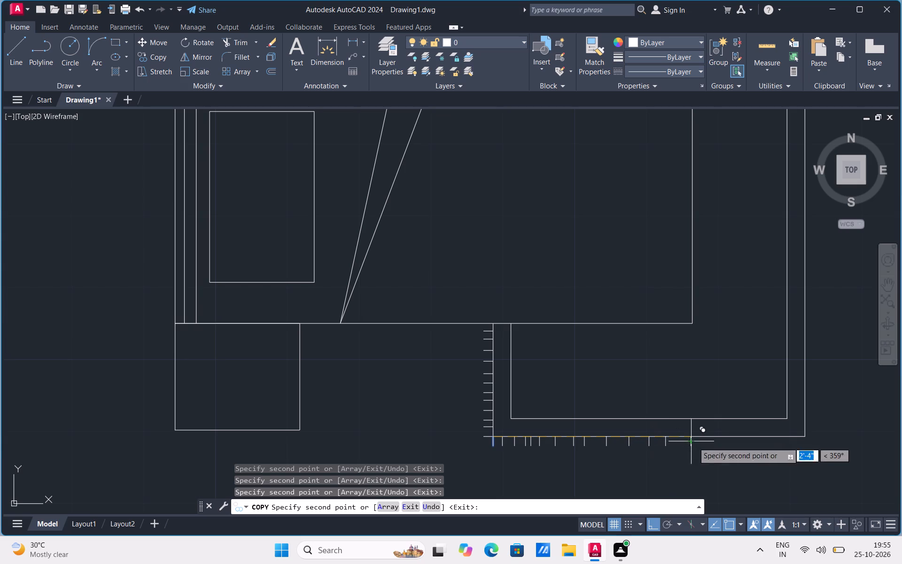
{"action": "left_click", "coordinate": [712, 442]}
{"action": "left_click", "coordinate": [734, 442]}
{"action": "left_click", "coordinate": [749, 441]}
{"action": "left_click", "coordinate": [766, 441]}
{"action": "left_click", "coordinate": [782, 439]}
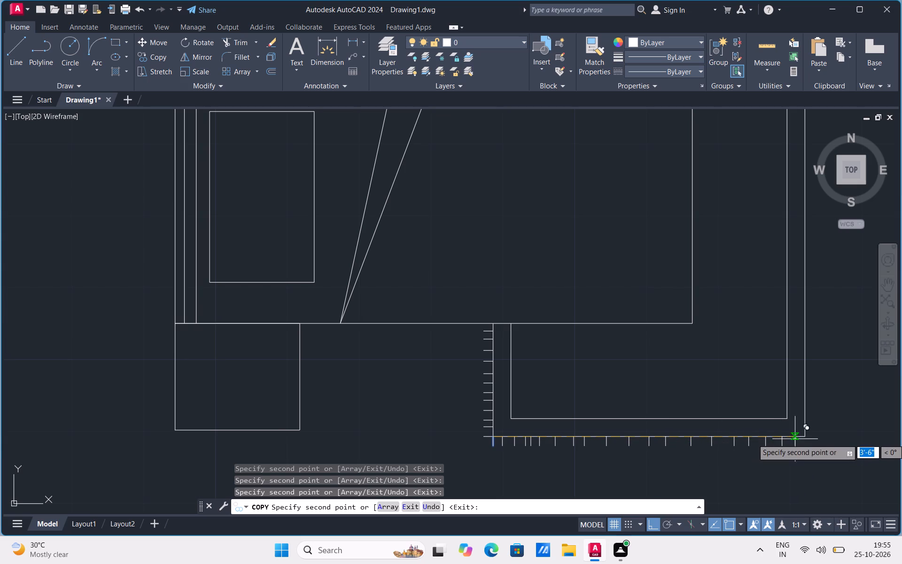
{"action": "left_click", "coordinate": [800, 439]}
{"action": "left_click", "coordinate": [805, 439]}
Draw a short horizontal fringe line outward from the rug's upper right corner.
{"action": "scroll", "coordinate": [598, 436], "scroll_direction": "down", "scroll_amount": 1}
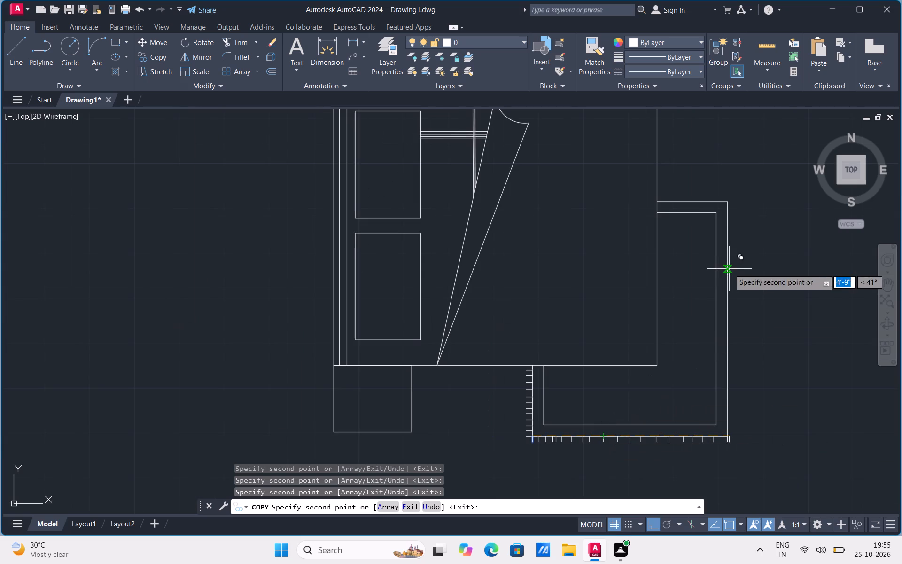
{"action": "left_click", "coordinate": [18, 61]}
{"action": "scroll", "coordinate": [735, 186], "scroll_direction": "up", "scroll_amount": 1}
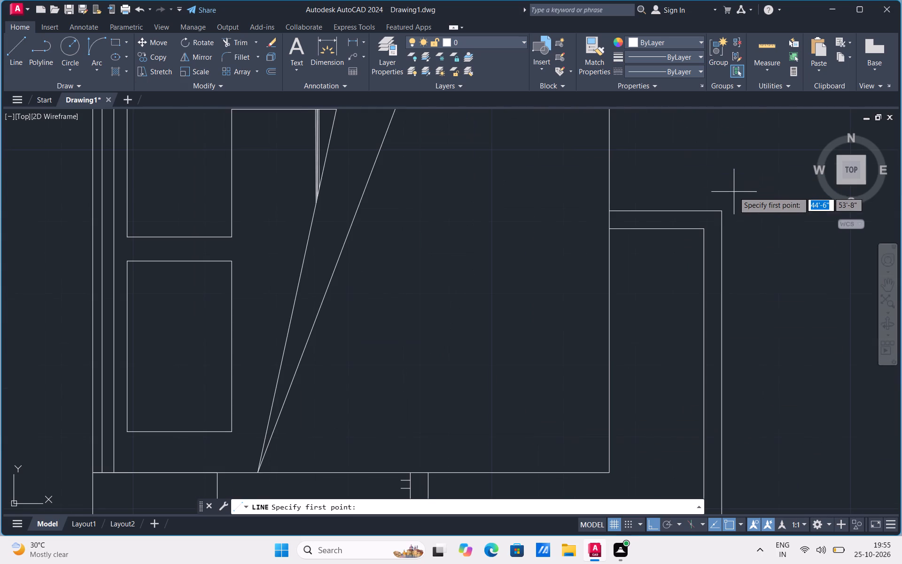
{"action": "left_click", "coordinate": [722, 214]}
{"action": "left_click", "coordinate": [739, 211]}
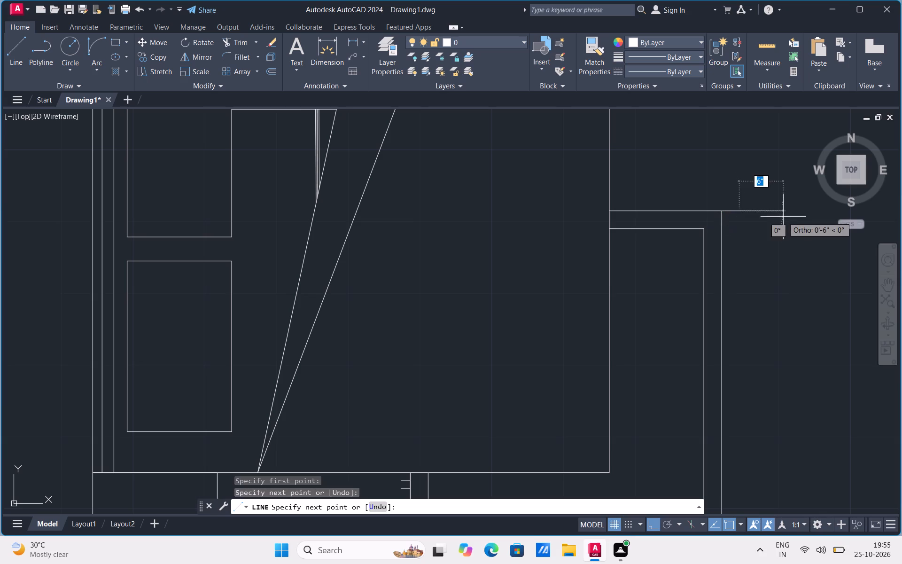
{"action": "key", "text": "Escape"}
Copy the short horizontal fringe line repeatedly down the rug's outer vertical edge, from its upper corner to its lower corner.
{"action": "left_click", "coordinate": [734, 210]}
{"action": "right_click", "coordinate": [734, 210]}
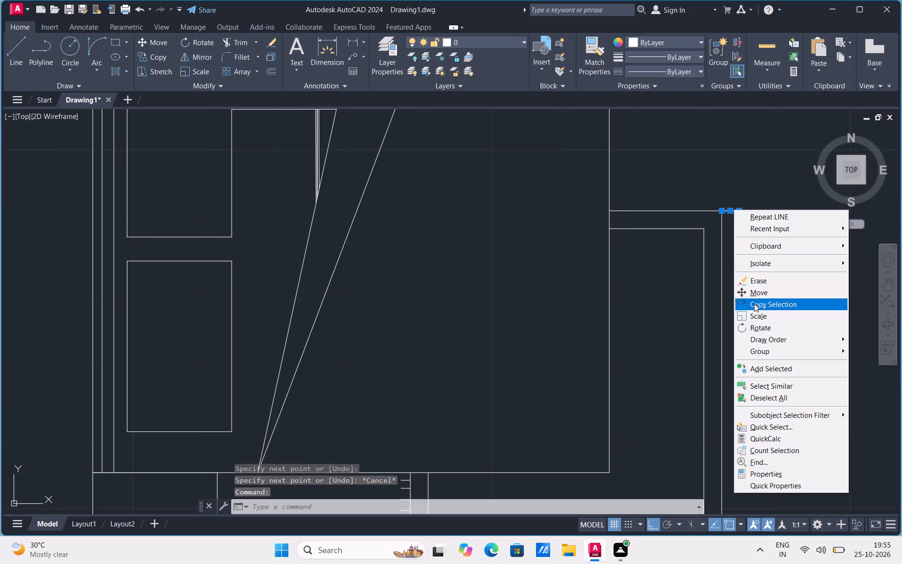
{"action": "left_click", "coordinate": [754, 304]}
{"action": "left_click", "coordinate": [723, 211]}
{"action": "left_click", "coordinate": [722, 222]}
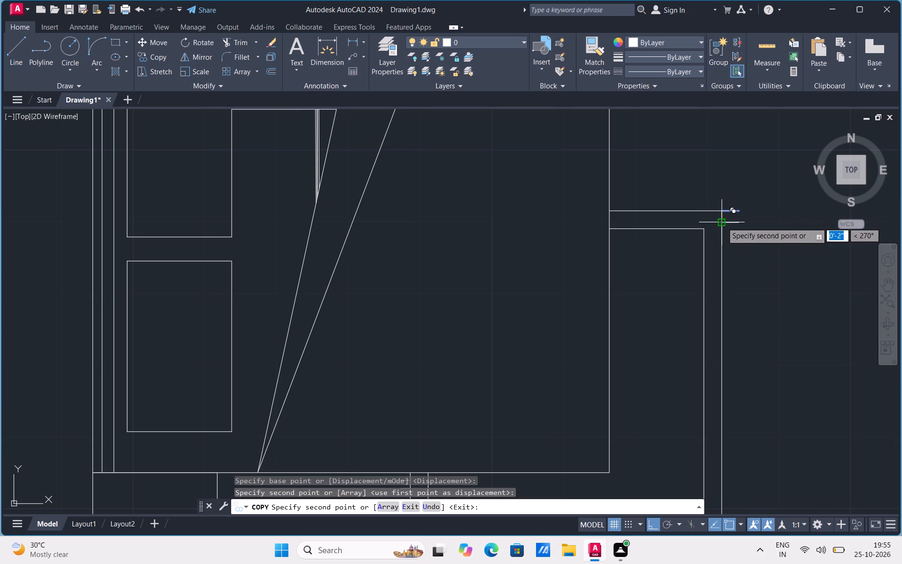
{"action": "left_click", "coordinate": [722, 236]}
{"action": "left_click", "coordinate": [721, 257]}
{"action": "left_click", "coordinate": [718, 285]}
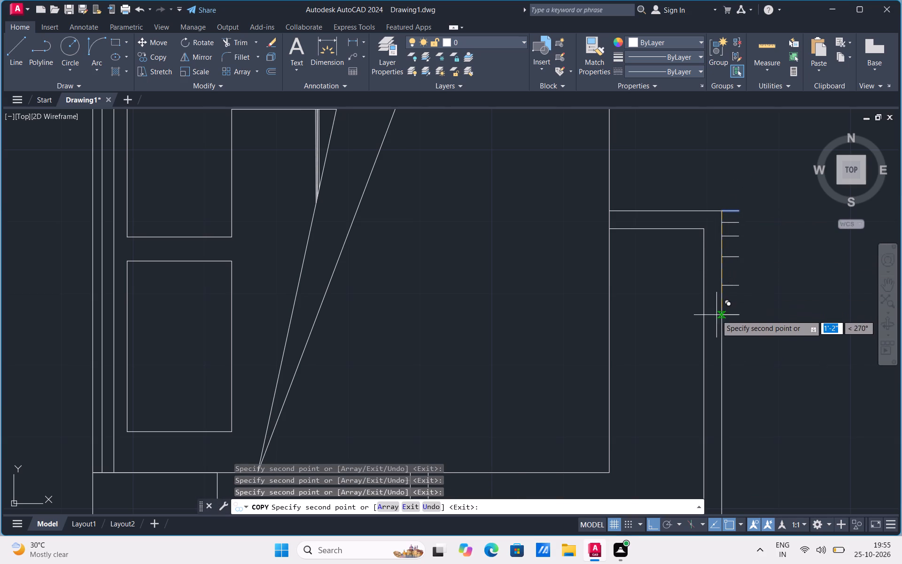
{"action": "left_click", "coordinate": [720, 305]}
{"action": "left_click", "coordinate": [720, 332]}
{"action": "left_click", "coordinate": [720, 349]}
{"action": "left_click", "coordinate": [720, 376]}
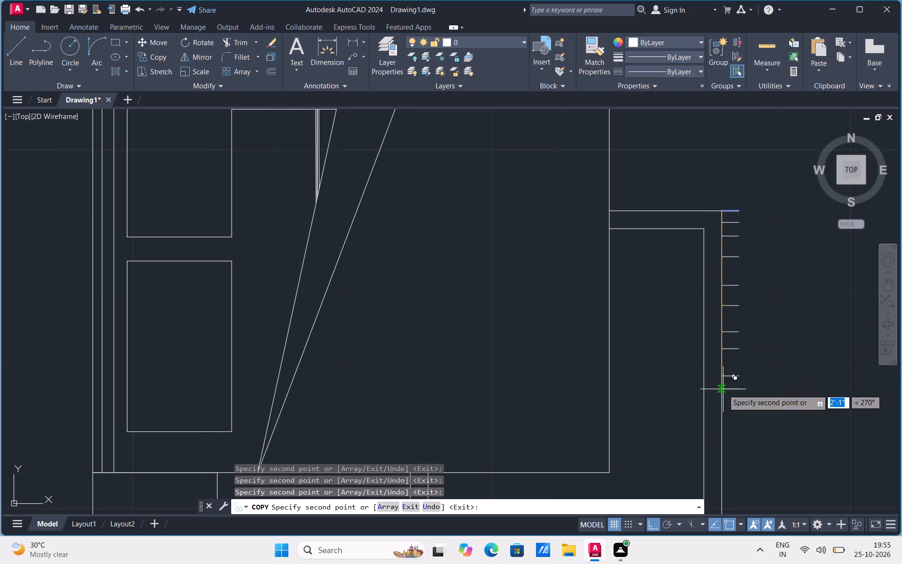
{"action": "left_click_drag", "start_coordinate": [723, 389], "coordinate": [723, 393]}
{"action": "left_click", "coordinate": [722, 407]}
{"action": "left_click", "coordinate": [722, 429]}
{"action": "left_click", "coordinate": [722, 440]}
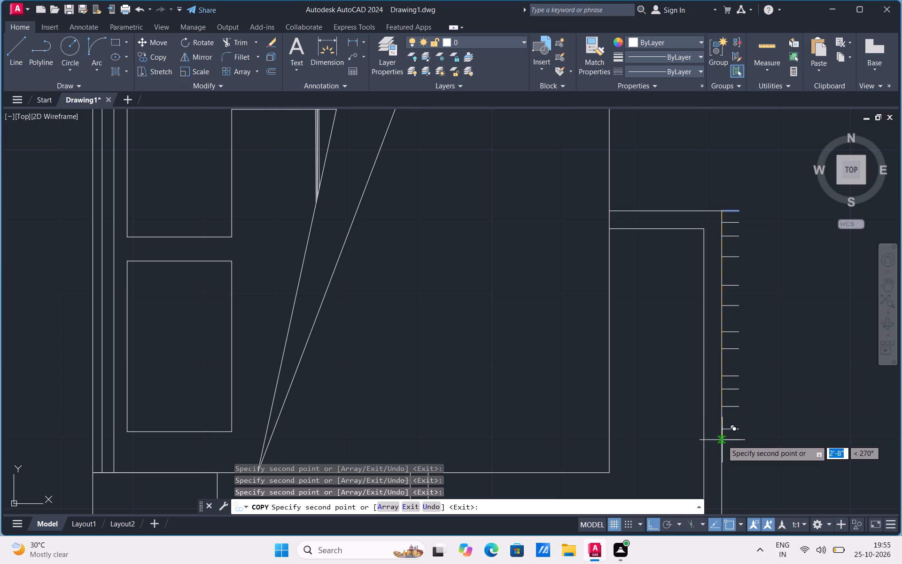
{"action": "left_click", "coordinate": [722, 451]}
{"action": "left_click", "coordinate": [722, 475]}
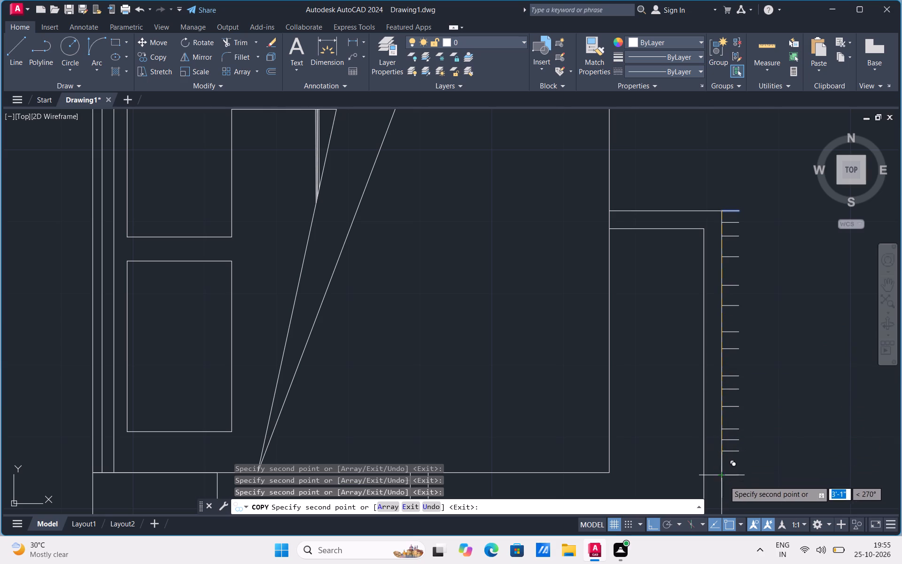
{"action": "left_click", "coordinate": [720, 499]}
{"action": "scroll", "coordinate": [704, 371], "scroll_direction": "down", "scroll_amount": 2}
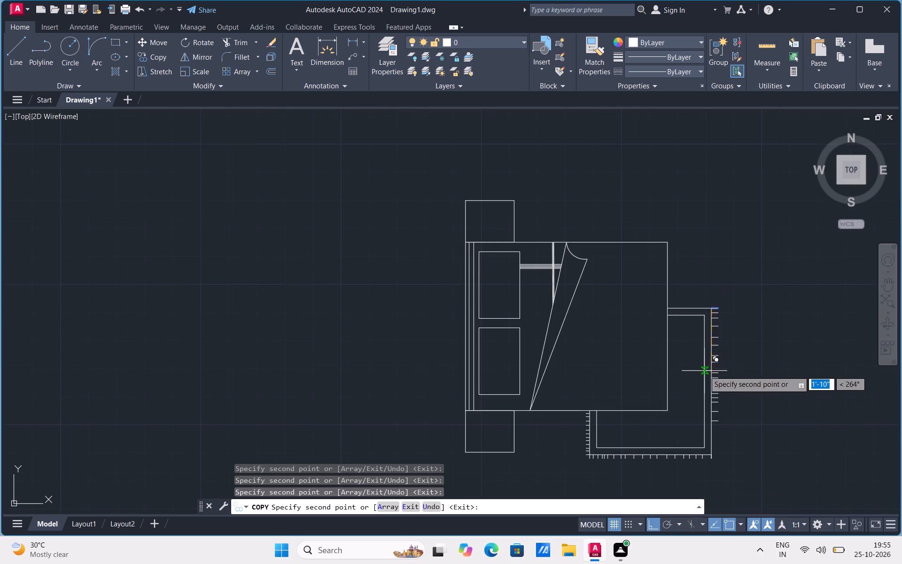
{"action": "scroll", "coordinate": [710, 444], "scroll_direction": "up", "scroll_amount": 2}
{"action": "left_click", "coordinate": [714, 423]}
{"action": "left_click", "coordinate": [714, 444]}
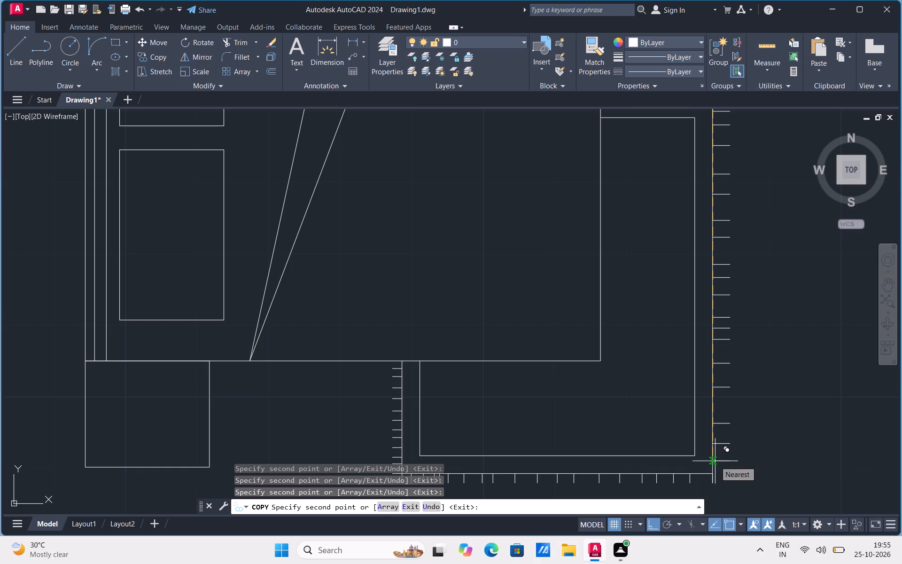
{"action": "left_click", "coordinate": [715, 459]}
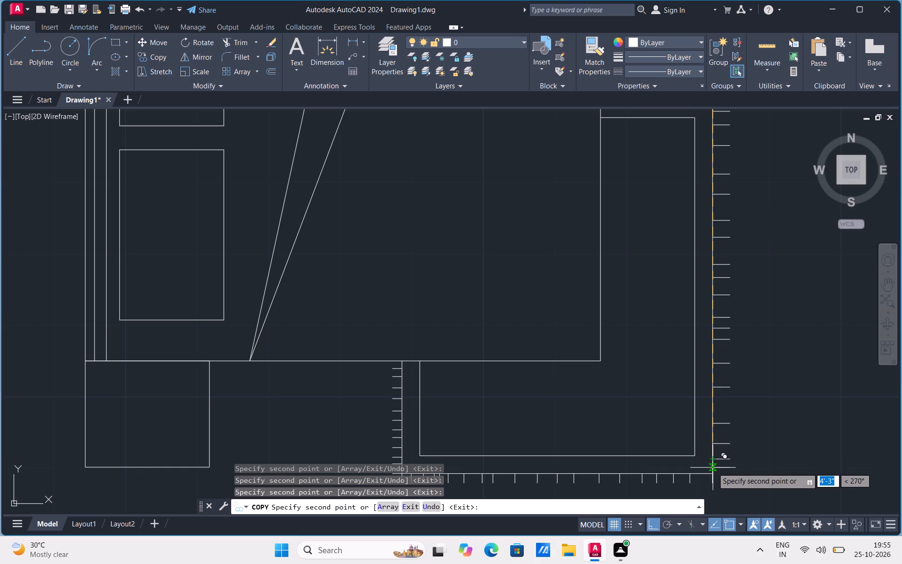
{"action": "left_click", "coordinate": [713, 469]}
Draw a short vertical fringe line upward from the rug's top edge, close to the bed's foot edge.
{"action": "scroll", "coordinate": [729, 415], "scroll_direction": "down", "scroll_amount": 2}
{"action": "scroll", "coordinate": [715, 267], "scroll_direction": "up", "scroll_amount": 2}
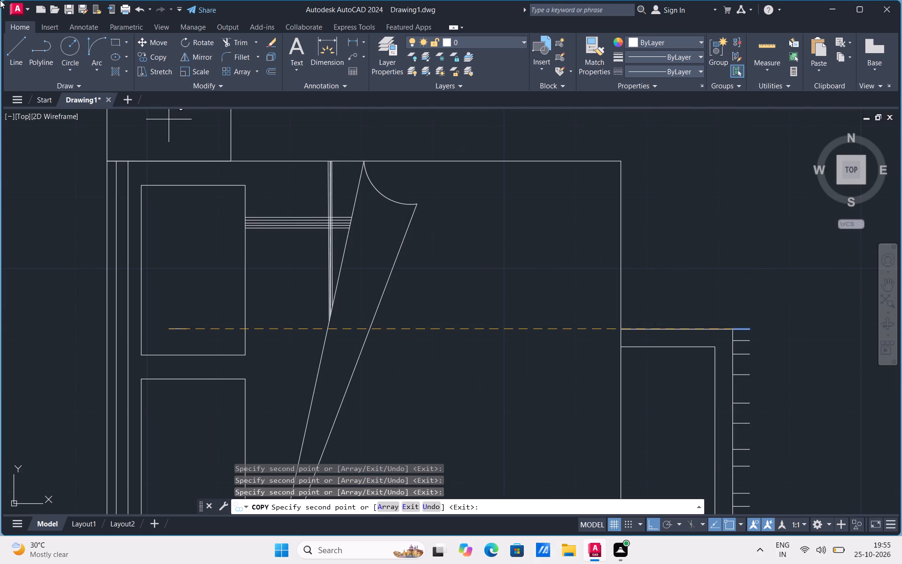
{"action": "left_click", "coordinate": [11, 53]}
{"action": "scroll", "coordinate": [710, 337], "scroll_direction": "up", "scroll_amount": 1}
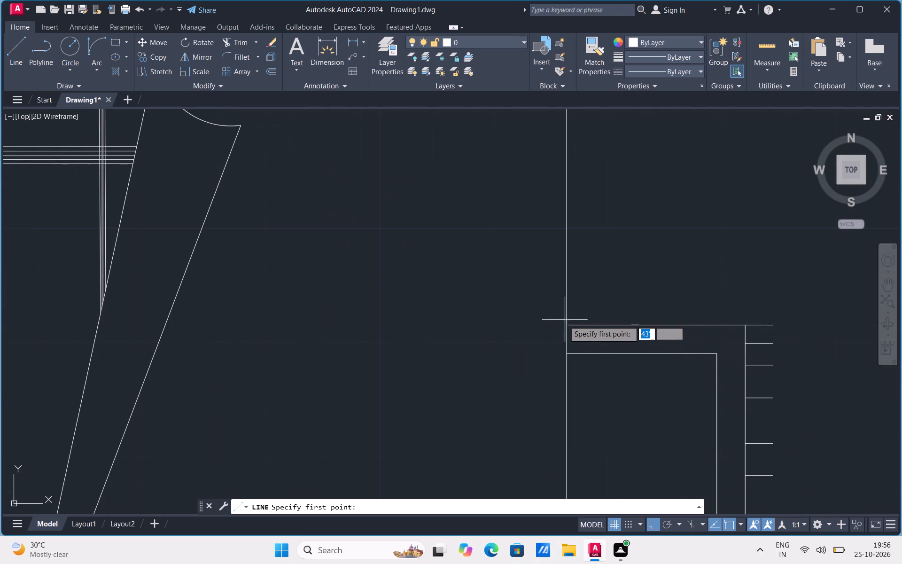
{"action": "left_click_drag", "start_coordinate": [584, 328], "coordinate": [584, 324]}
{"action": "left_click", "coordinate": [587, 295]}
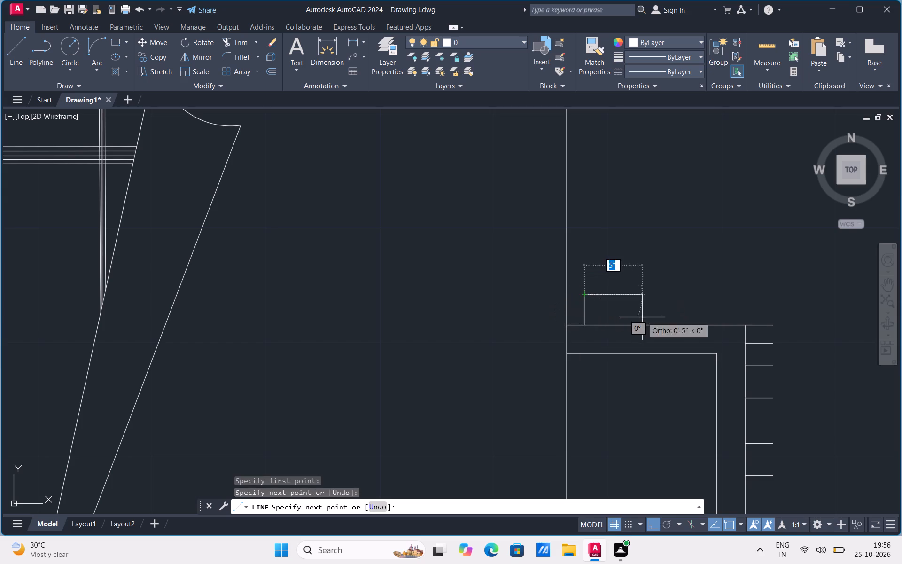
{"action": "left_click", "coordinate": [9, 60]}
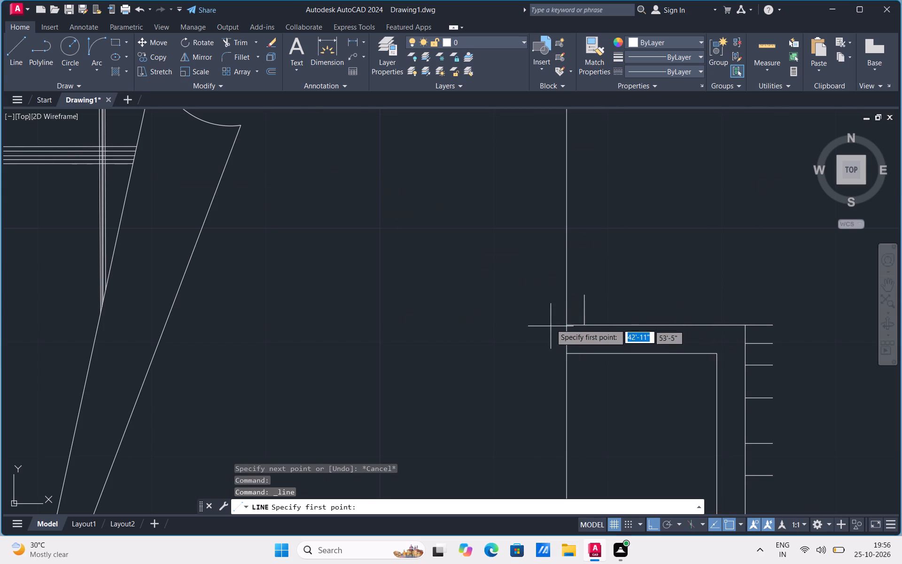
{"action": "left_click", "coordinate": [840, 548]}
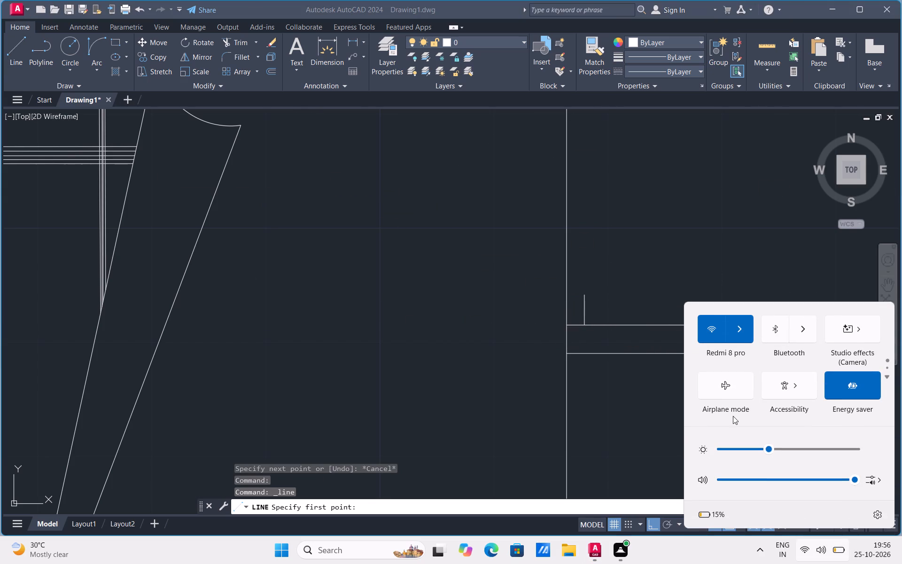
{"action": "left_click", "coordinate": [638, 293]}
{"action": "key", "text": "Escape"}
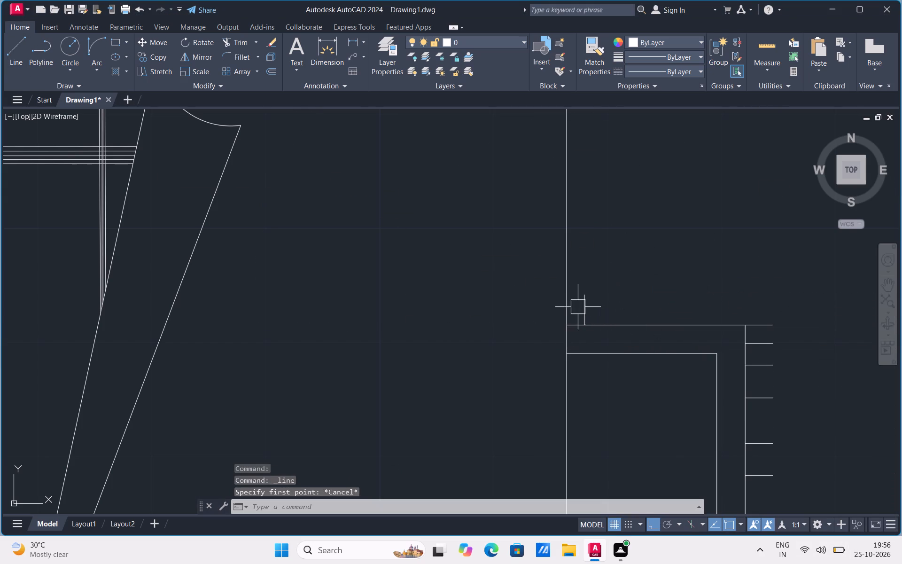
Copy the short vertical fringe line repeatedly along the rug's top edge up to its outer corner.
{"action": "left_click", "coordinate": [581, 307]}
{"action": "right_click", "coordinate": [581, 307]}
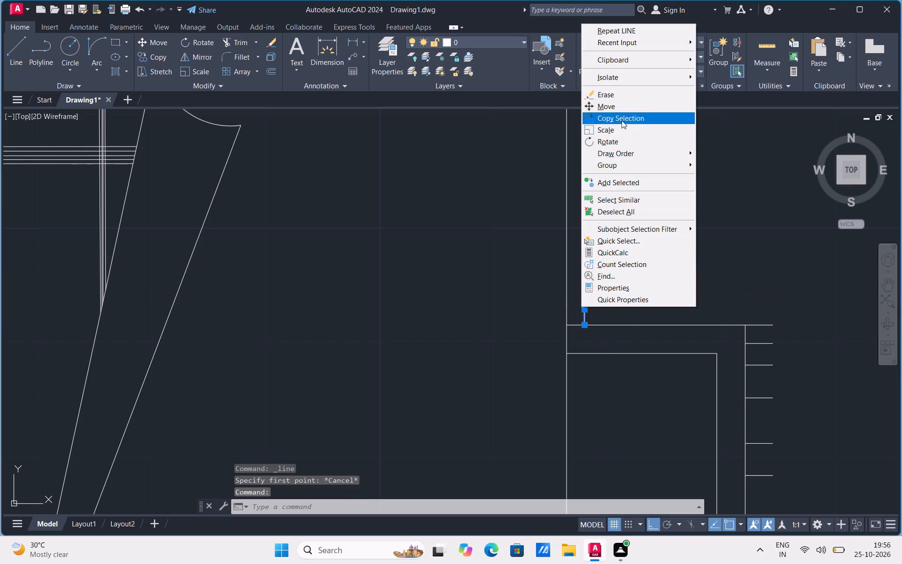
{"action": "left_click", "coordinate": [622, 120]}
{"action": "left_click", "coordinate": [585, 323]}
{"action": "left_click", "coordinate": [609, 324]}
{"action": "left_click", "coordinate": [631, 323]}
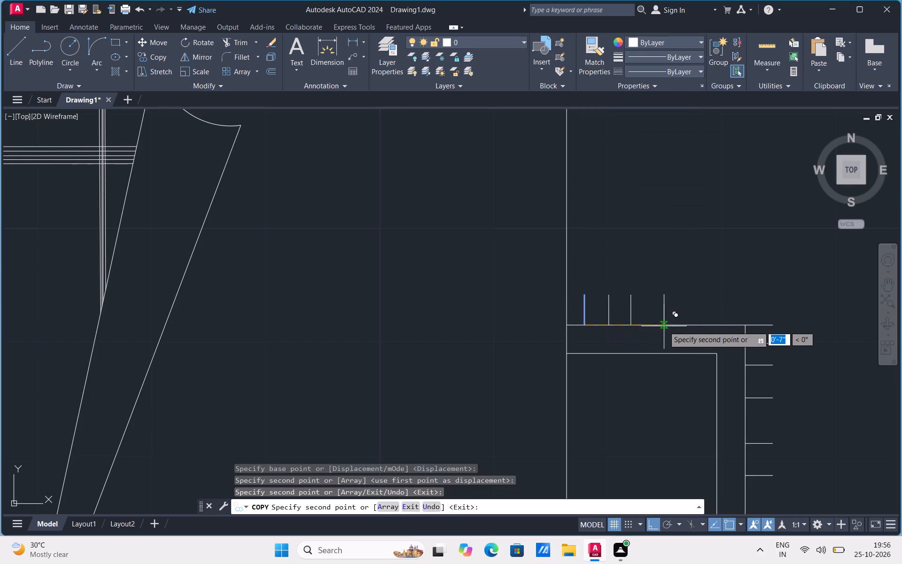
{"action": "left_click", "coordinate": [664, 326]}
{"action": "left_click", "coordinate": [685, 327]}
{"action": "left_click", "coordinate": [734, 326]}
{"action": "left_click", "coordinate": [707, 323]}
{"action": "left_click", "coordinate": [721, 322]}
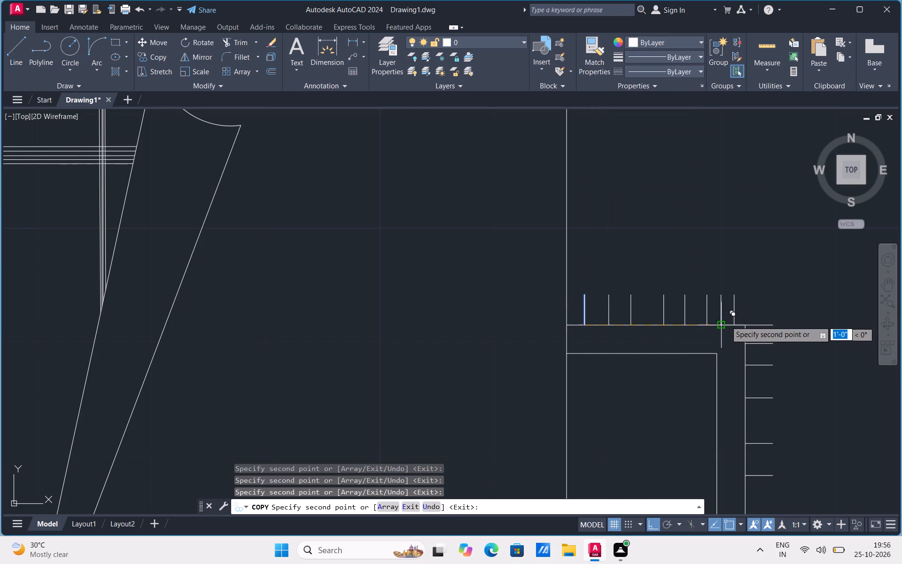
{"action": "left_click", "coordinate": [749, 324]}
{"action": "key", "text": "Escape"}
Group the entire bed drawing, including the pillows, blanket, both side tables and the fringed rug.
{"action": "scroll", "coordinate": [514, 282], "scroll_direction": "down", "scroll_amount": 4}
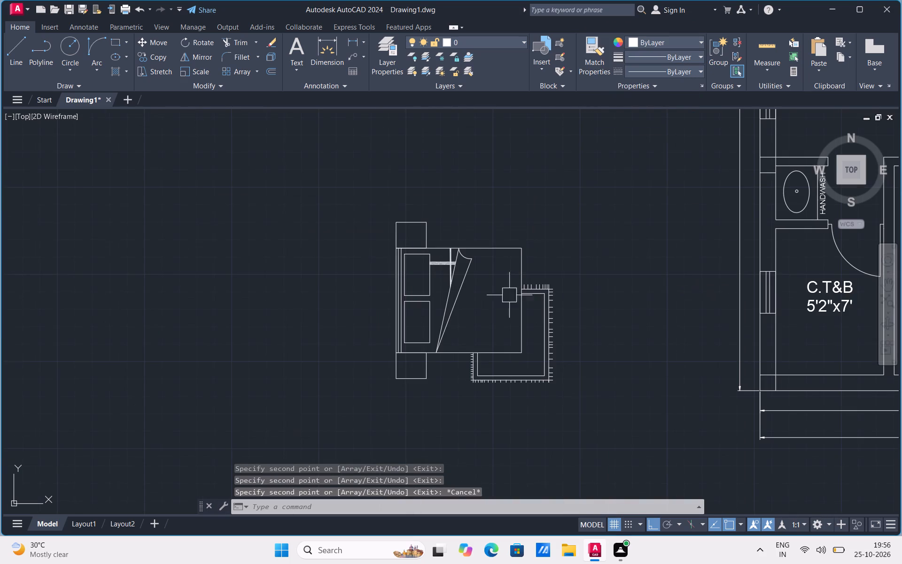
{"action": "left_click", "coordinate": [345, 409]}
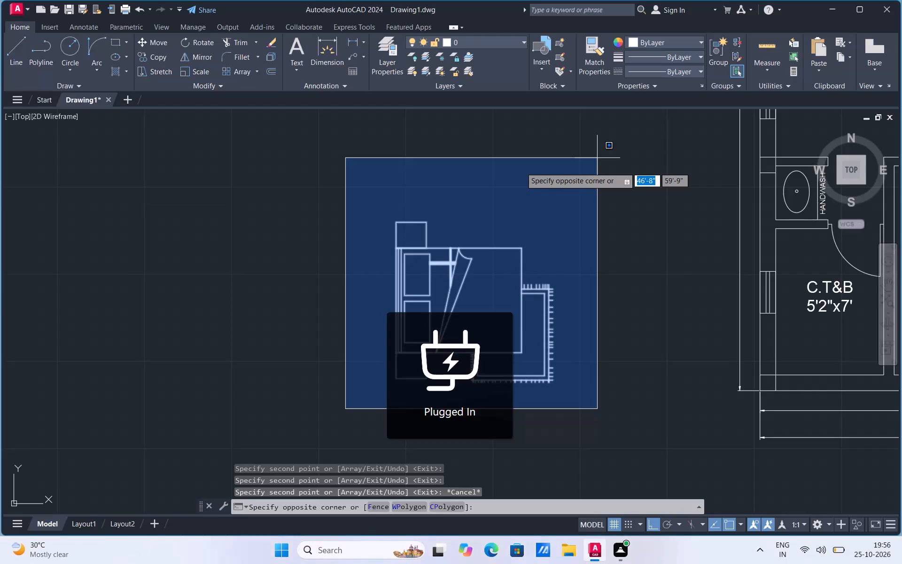
{"action": "left_click", "coordinate": [520, 170]}
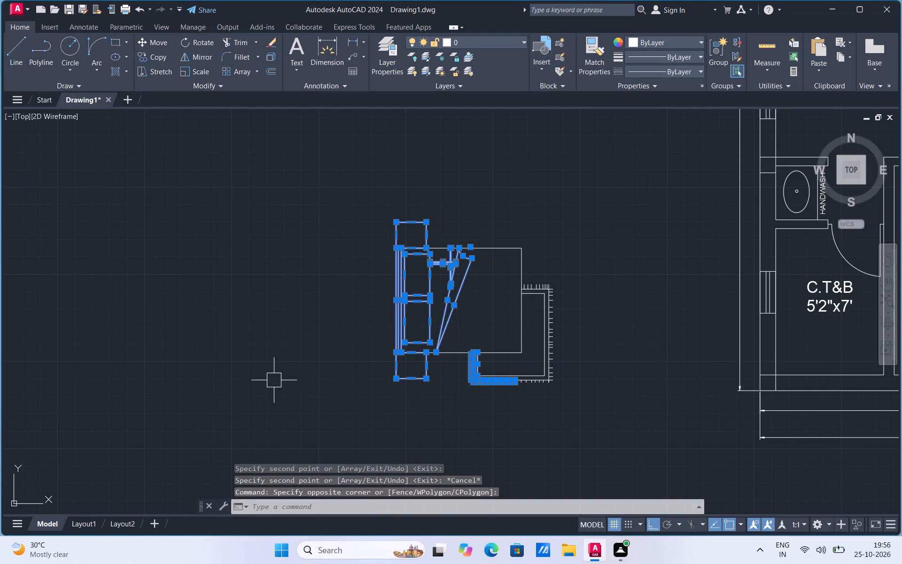
{"action": "left_click", "coordinate": [350, 402]}
{"action": "left_click", "coordinate": [599, 192]}
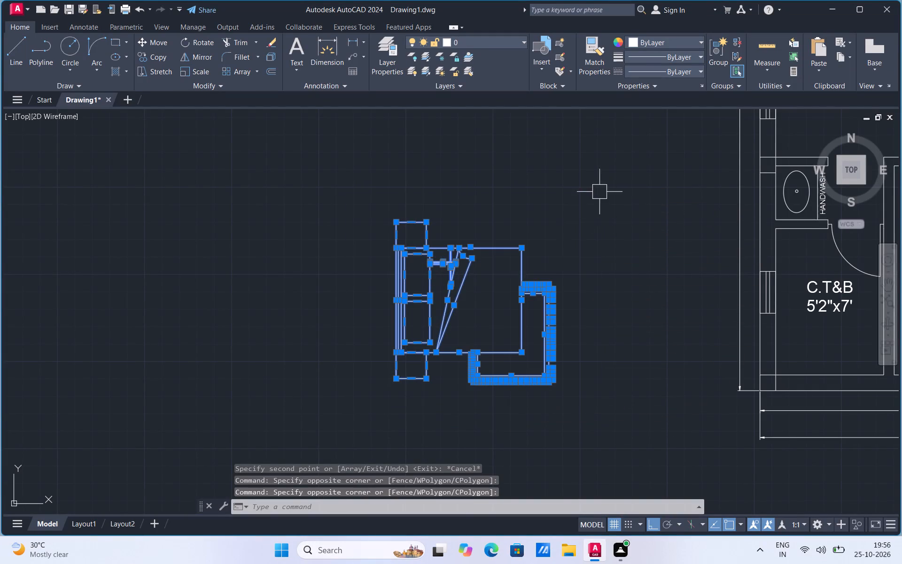
{"action": "right_click", "coordinate": [526, 275]}
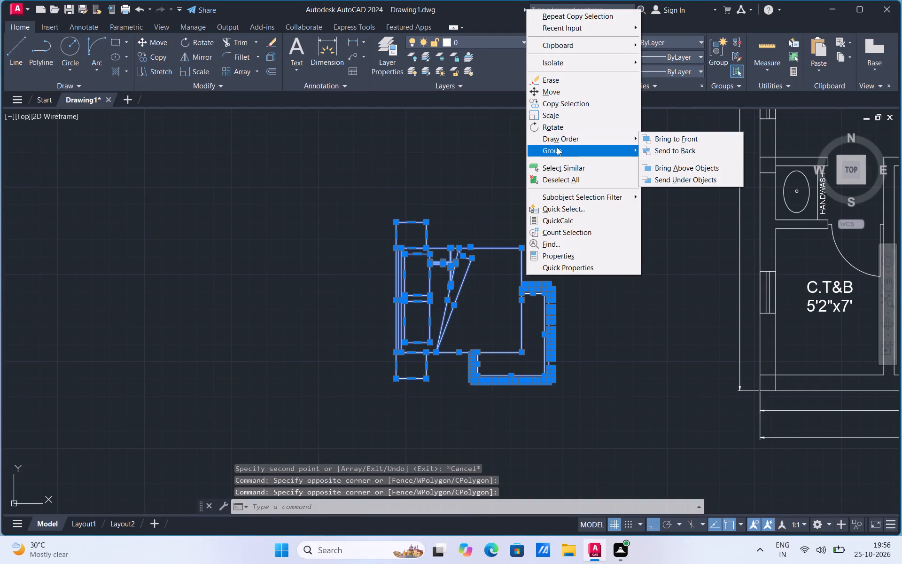
{"action": "left_click", "coordinate": [556, 148]}
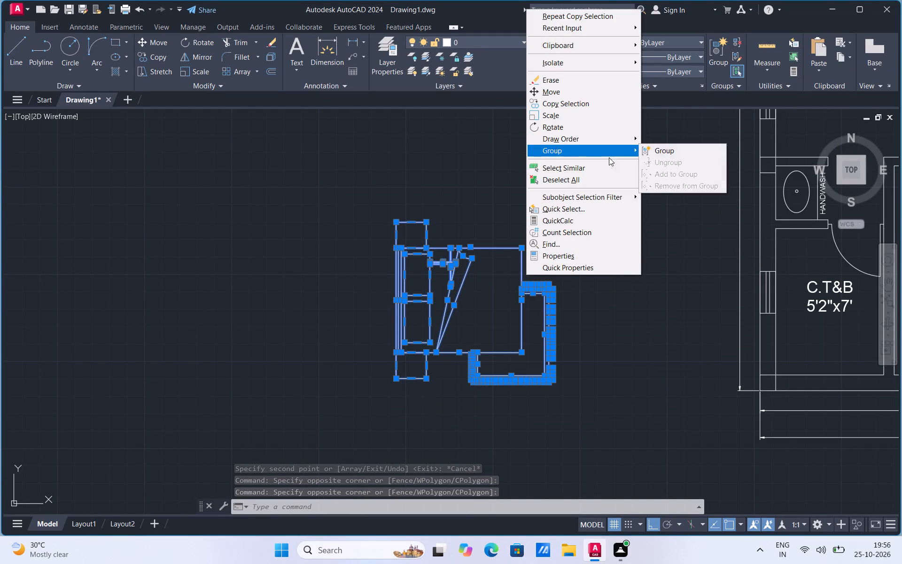
{"action": "left_click", "coordinate": [653, 151]}
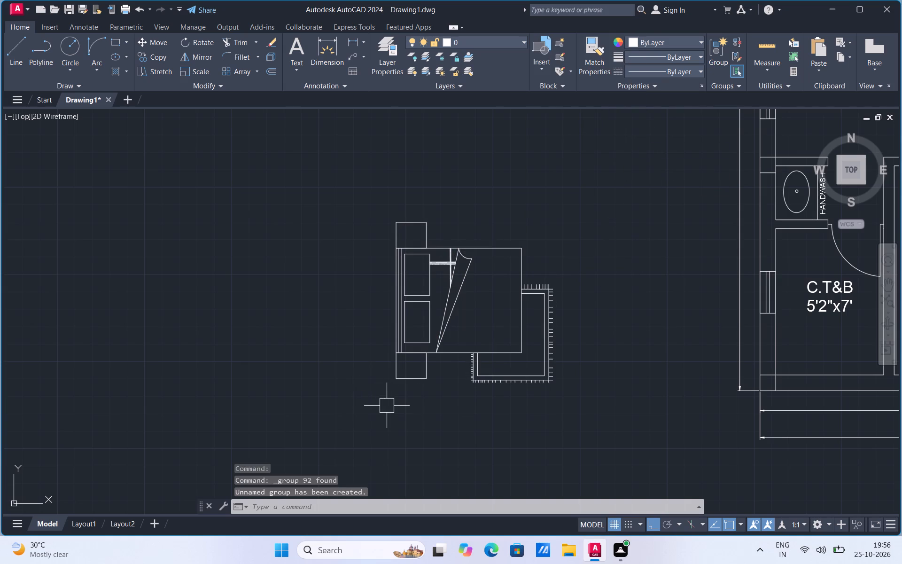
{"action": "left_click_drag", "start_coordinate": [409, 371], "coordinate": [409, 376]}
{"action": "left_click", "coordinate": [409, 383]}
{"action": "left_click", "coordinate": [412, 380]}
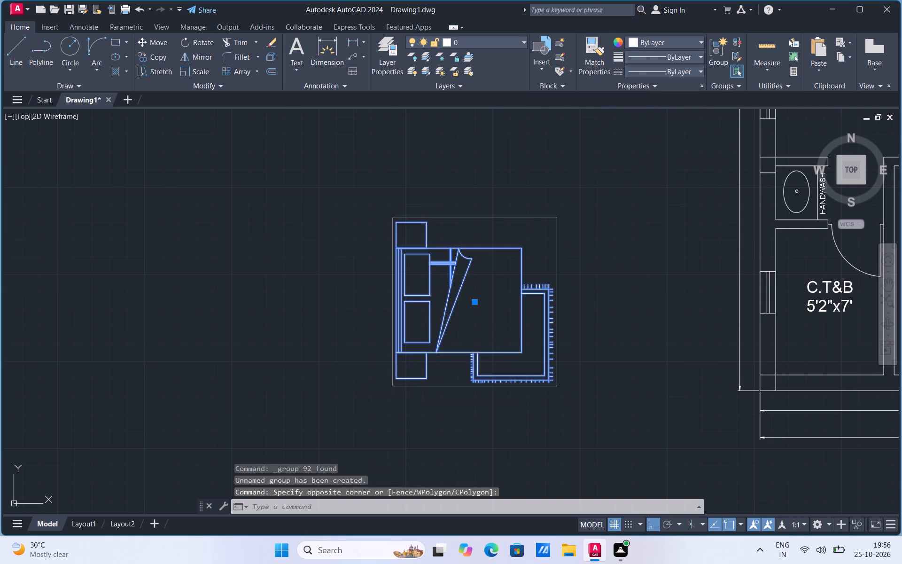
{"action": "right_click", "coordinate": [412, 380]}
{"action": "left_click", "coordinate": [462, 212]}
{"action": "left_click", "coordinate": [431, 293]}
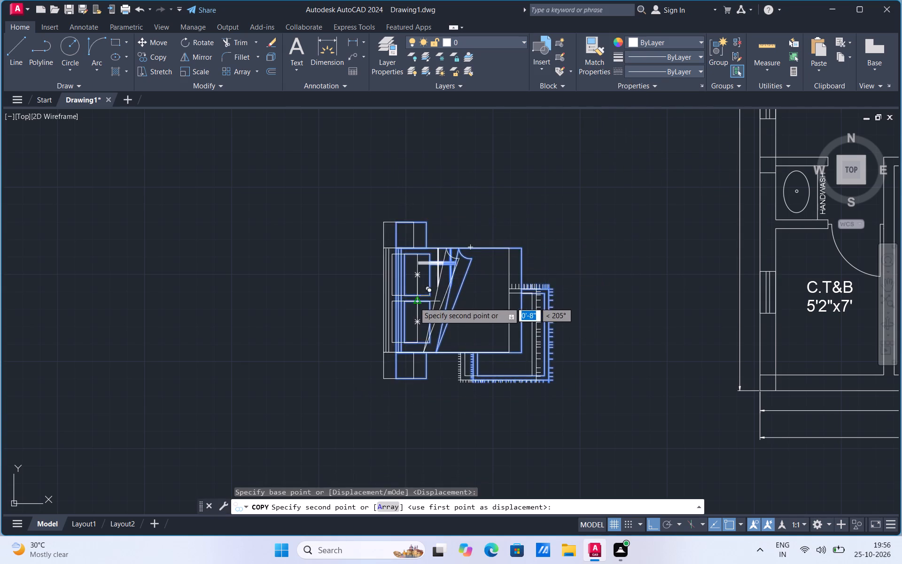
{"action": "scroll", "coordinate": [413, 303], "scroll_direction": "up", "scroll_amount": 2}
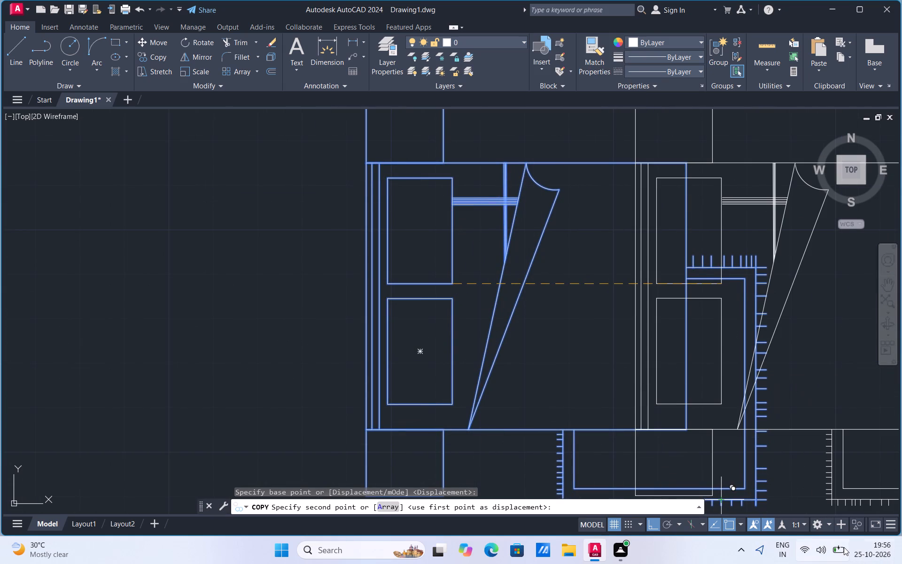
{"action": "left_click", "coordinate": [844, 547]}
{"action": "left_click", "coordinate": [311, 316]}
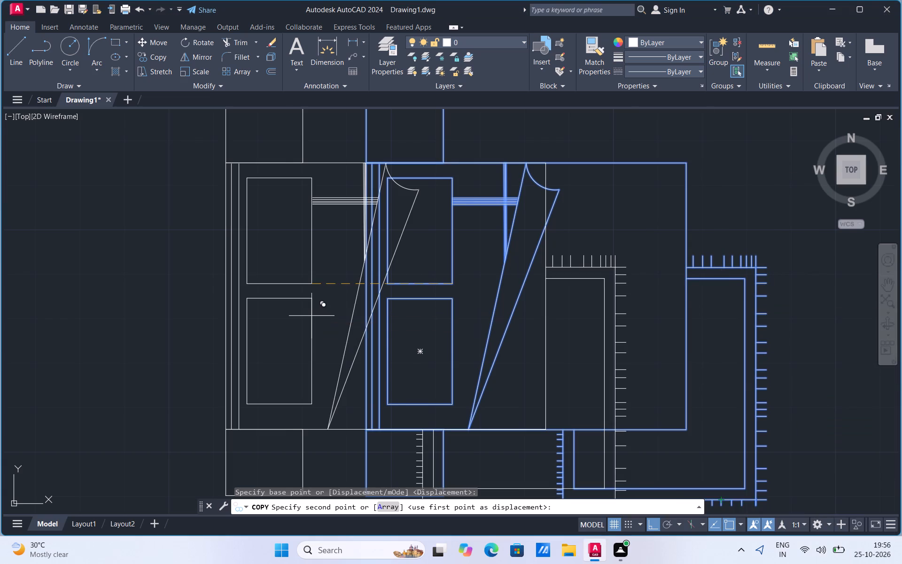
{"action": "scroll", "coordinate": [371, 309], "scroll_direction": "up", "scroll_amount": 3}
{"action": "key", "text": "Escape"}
Select the grouped bed furniture beside the ground floor plan.
{"action": "scroll", "coordinate": [364, 319], "scroll_direction": "up", "scroll_amount": 3}
{"action": "scroll", "coordinate": [374, 312], "scroll_direction": "down", "scroll_amount": 7}
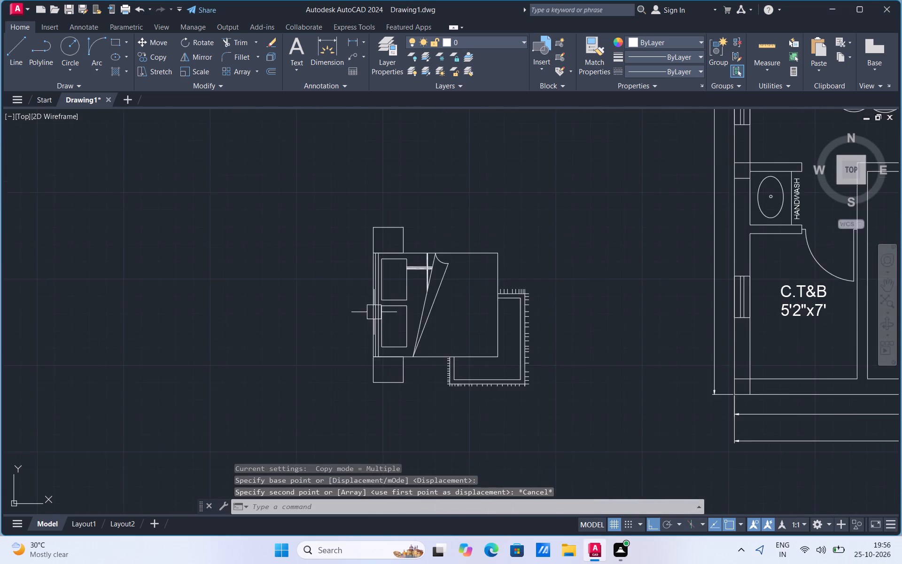
{"action": "left_click", "coordinate": [382, 321]}
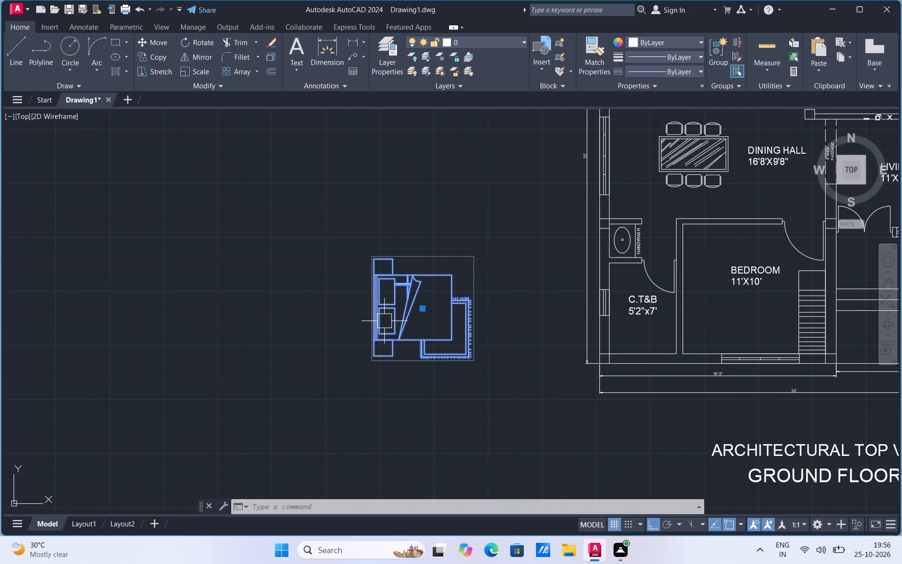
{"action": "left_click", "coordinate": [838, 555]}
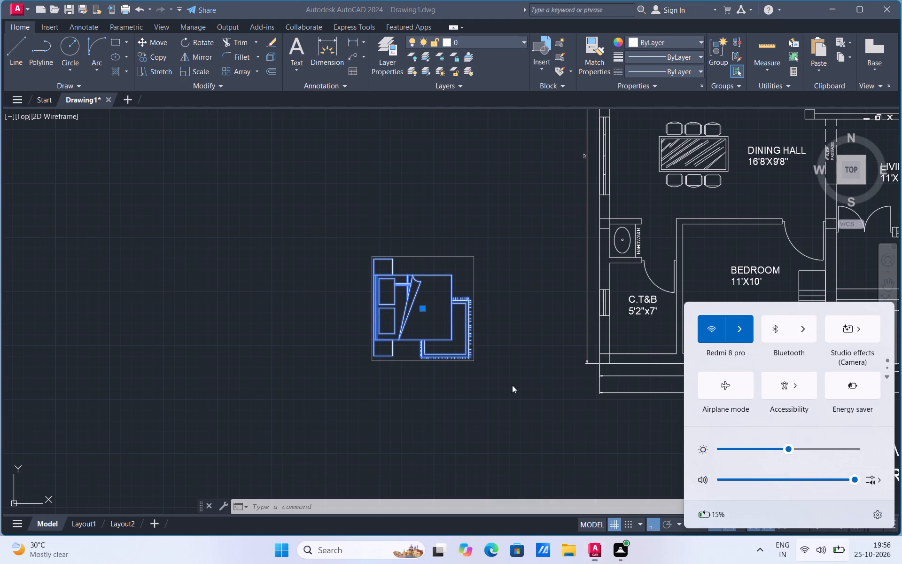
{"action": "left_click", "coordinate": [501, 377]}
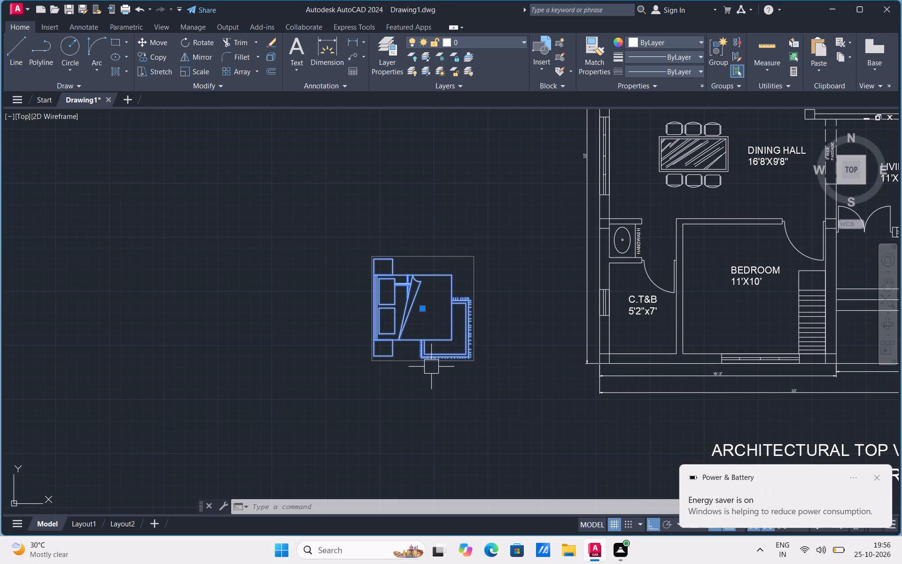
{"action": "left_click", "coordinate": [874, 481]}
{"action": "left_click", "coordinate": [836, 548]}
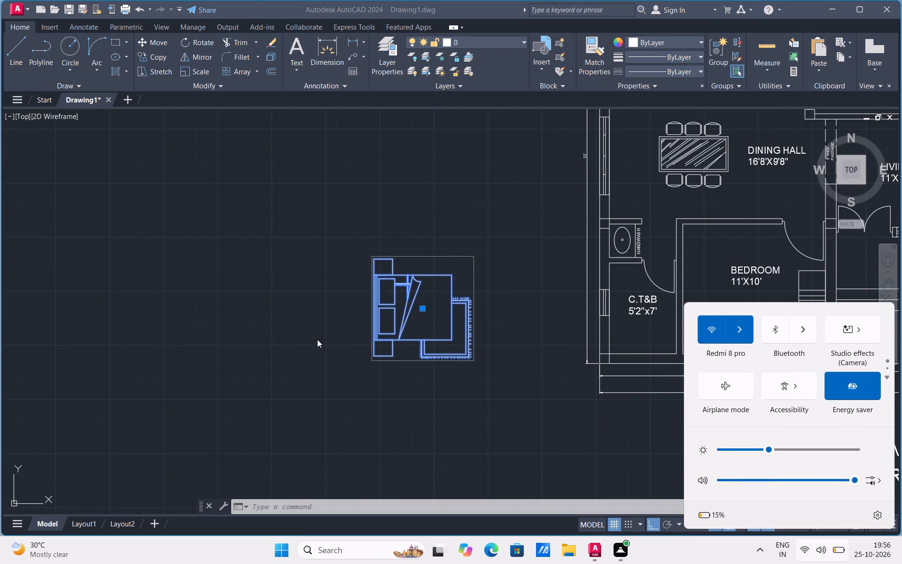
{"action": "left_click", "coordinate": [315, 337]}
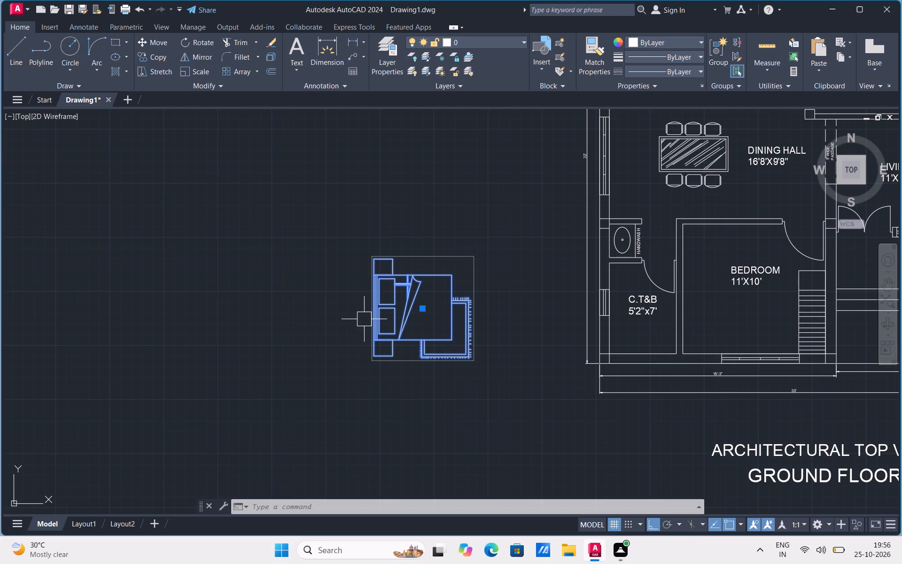
Move the grouped bed into the 11'X10' bedroom, with its headboard beside the wall shared with the C.T&B.
{"action": "right_click", "coordinate": [368, 318]}
{"action": "left_click", "coordinate": [381, 138]}
{"action": "left_click", "coordinate": [398, 302]}
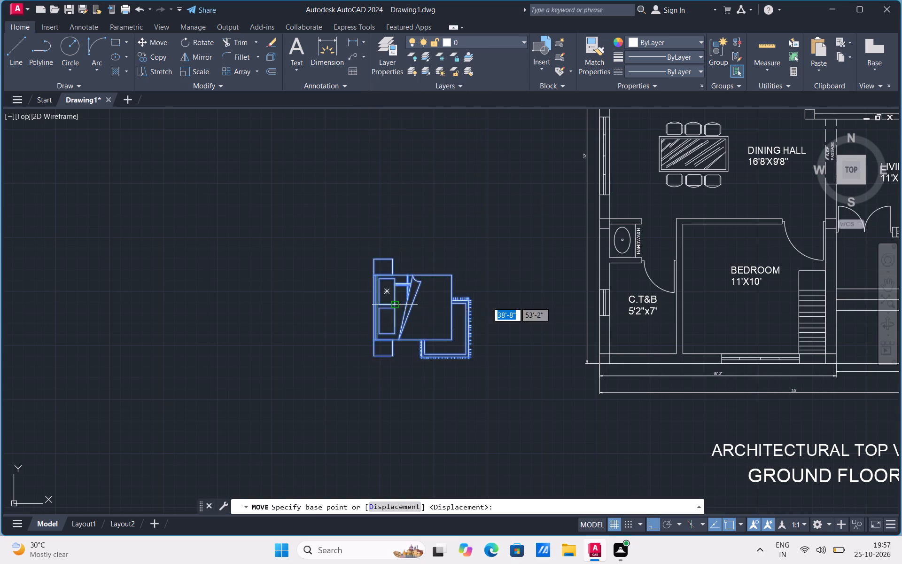
{"action": "scroll", "coordinate": [726, 286], "scroll_direction": "up", "scroll_amount": 1}
{"action": "left_click", "coordinate": [695, 281]}
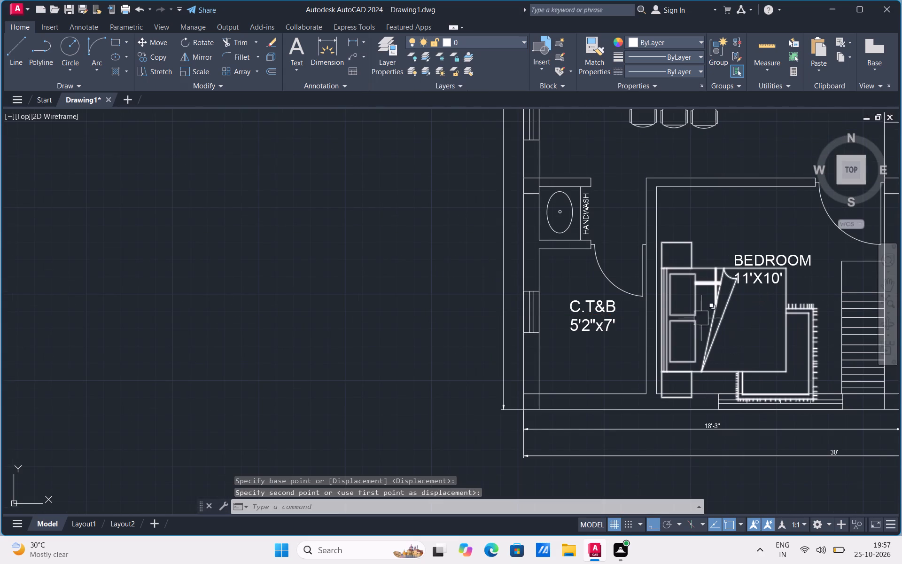
{"action": "left_click", "coordinate": [692, 320]}
{"action": "right_click", "coordinate": [692, 320]}
{"action": "left_click", "coordinate": [714, 138]}
{"action": "scroll", "coordinate": [725, 284], "scroll_direction": "up", "scroll_amount": 1}
{"action": "left_click_drag", "start_coordinate": [721, 290], "coordinate": [719, 282]}
{"action": "left_click", "coordinate": [717, 234]}
{"action": "scroll", "coordinate": [418, 367], "scroll_direction": "down", "scroll_amount": 1}
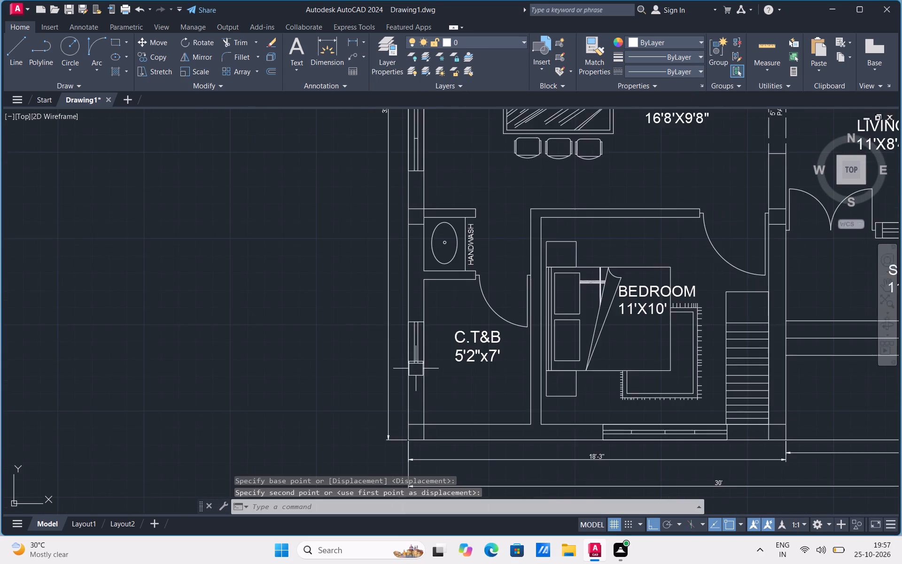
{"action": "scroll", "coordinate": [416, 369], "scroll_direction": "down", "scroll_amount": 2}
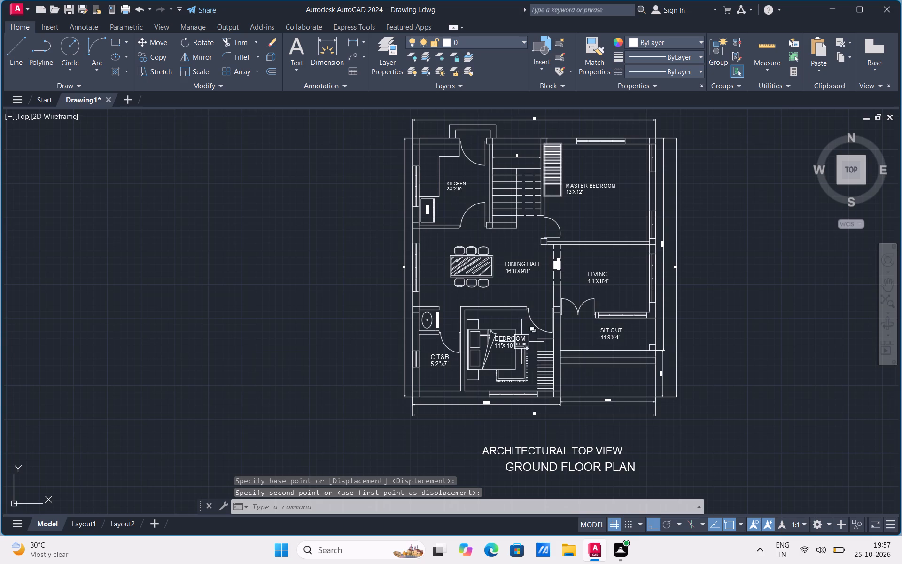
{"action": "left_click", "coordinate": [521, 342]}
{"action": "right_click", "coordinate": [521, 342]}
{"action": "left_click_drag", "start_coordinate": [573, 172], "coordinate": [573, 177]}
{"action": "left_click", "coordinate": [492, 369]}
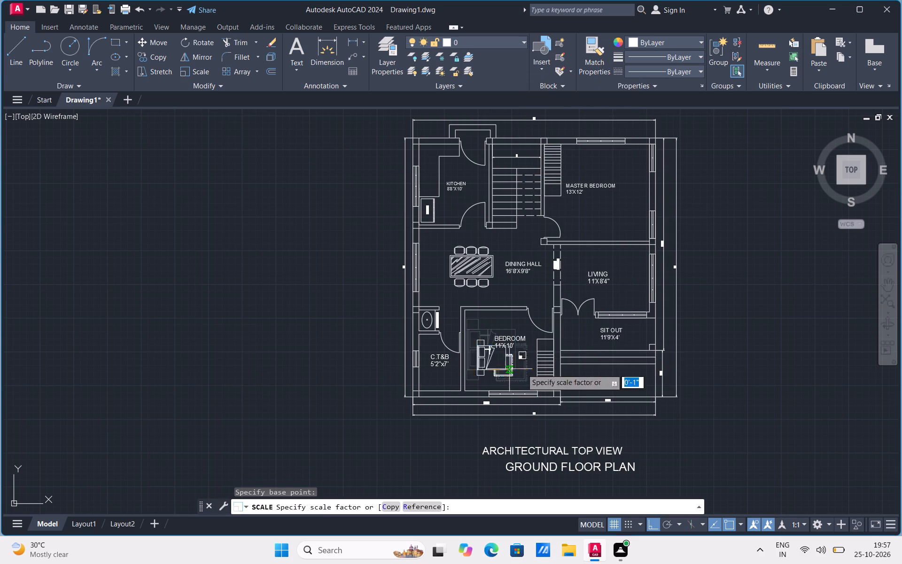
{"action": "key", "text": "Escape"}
Copy the bedroom's grouped bed horizontally to the empty area outside the floor plan, beyond the C.T&B side.
{"action": "left_click", "coordinate": [501, 377]}
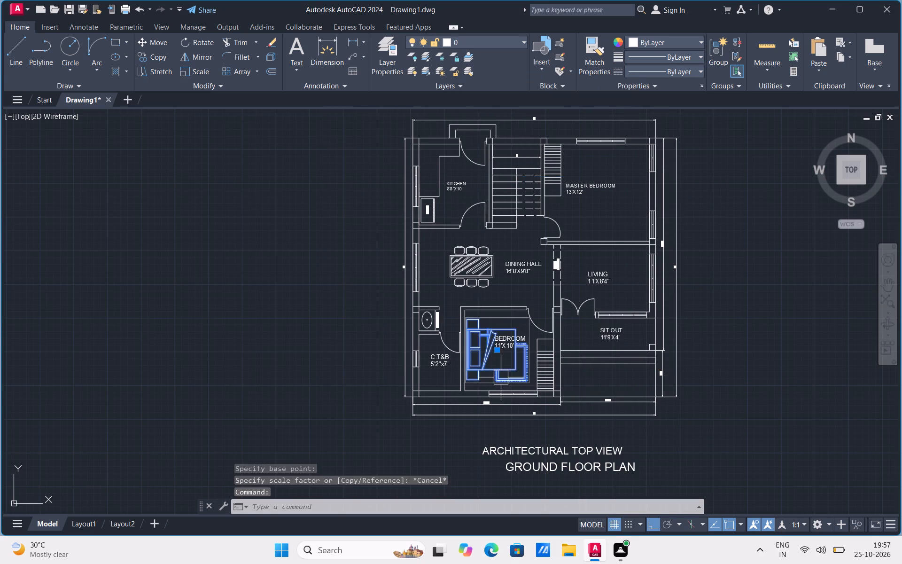
{"action": "right_click", "coordinate": [501, 377]}
{"action": "left_click", "coordinate": [528, 210]}
{"action": "left_click", "coordinate": [466, 354]}
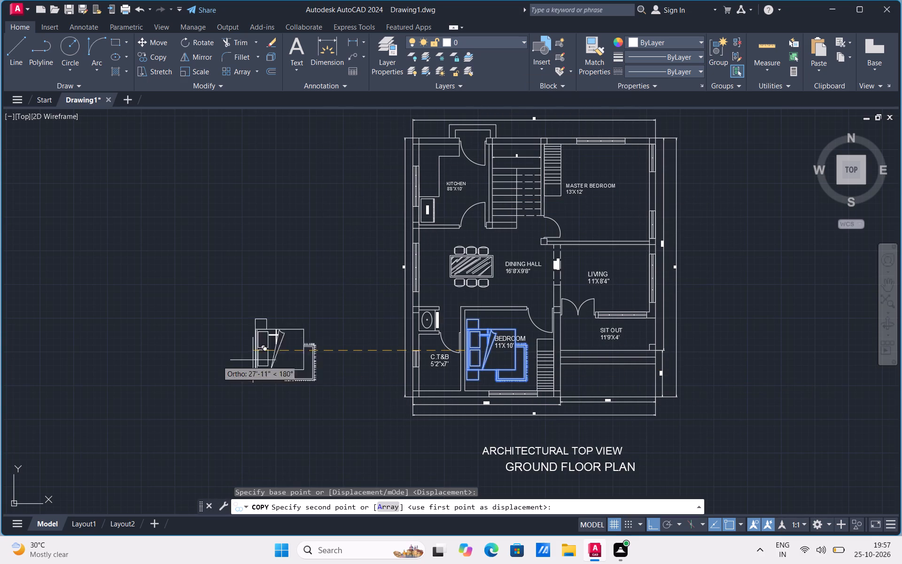
{"action": "left_click", "coordinate": [188, 360]}
{"action": "key", "text": "Escape"}
Rotate the copied bed outside the floor plan by 180°.
{"action": "left_click", "coordinate": [227, 369]}
{"action": "right_click", "coordinate": [227, 369]}
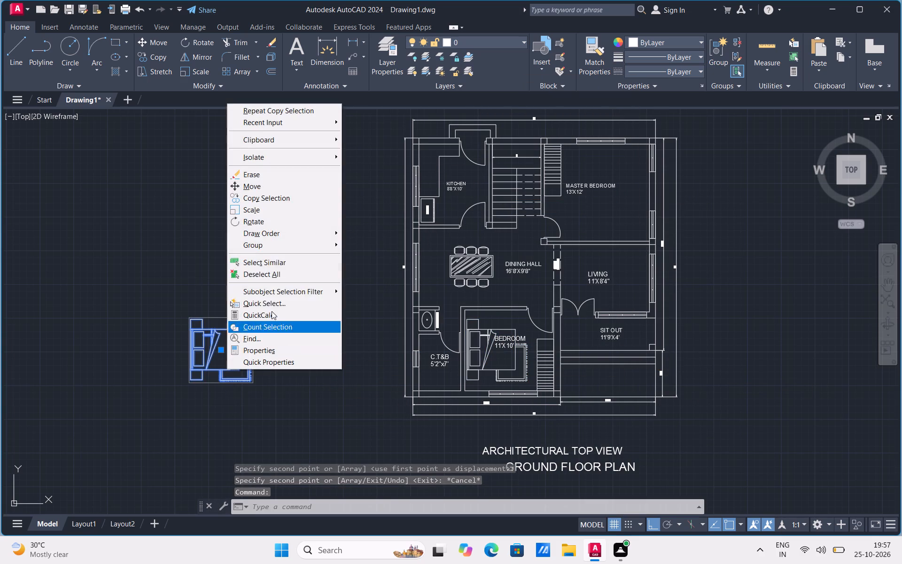
{"action": "left_click", "coordinate": [272, 219]}
{"action": "left_click", "coordinate": [243, 388]}
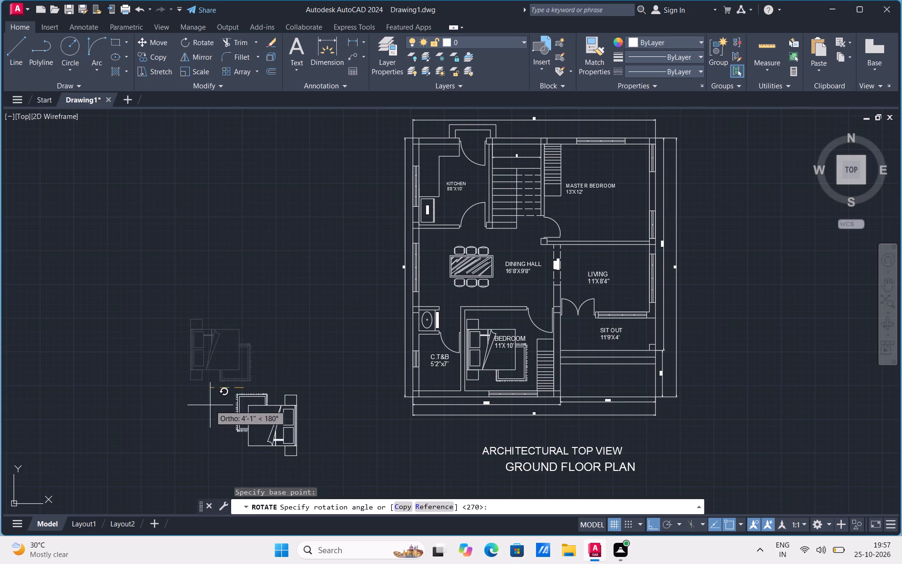
{"action": "left_click", "coordinate": [210, 407]}
Move the rotated bed copy with Ortho off into the master bedroom, with its headboard toward the outer window wall.
{"action": "left_click", "coordinate": [243, 407]}
{"action": "right_click", "coordinate": [244, 407]}
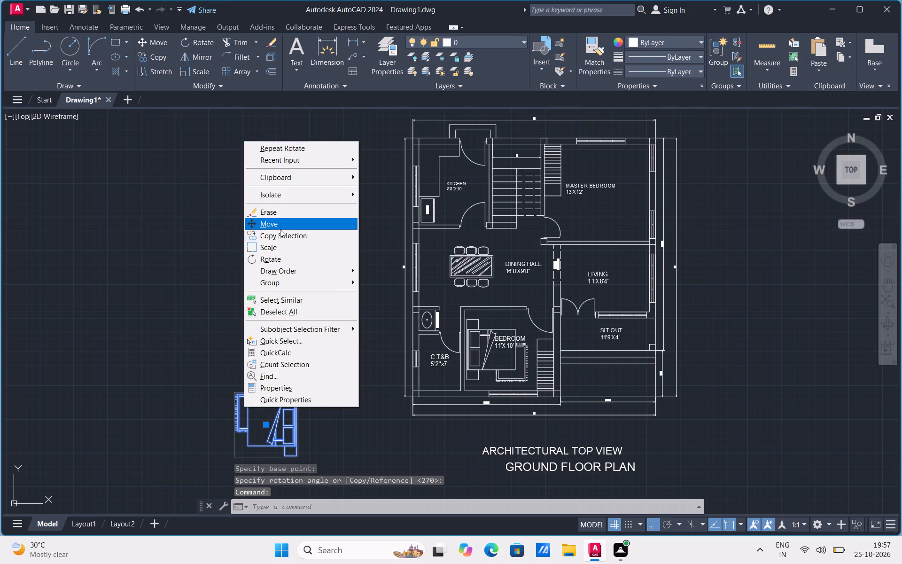
{"action": "left_click", "coordinate": [280, 229]}
{"action": "left_click", "coordinate": [257, 409]}
{"action": "left_click", "coordinate": [655, 527]}
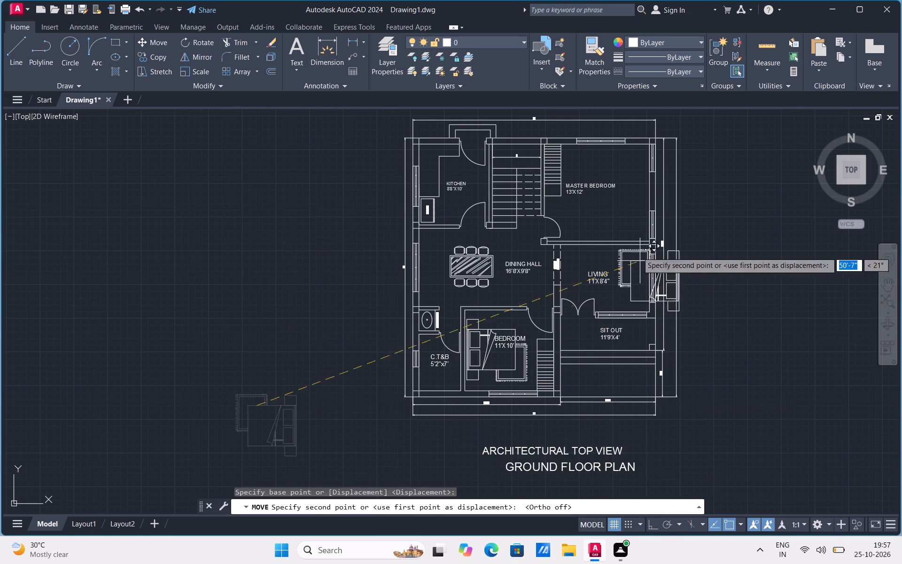
{"action": "scroll", "coordinate": [611, 161], "scroll_direction": "up", "scroll_amount": 1}
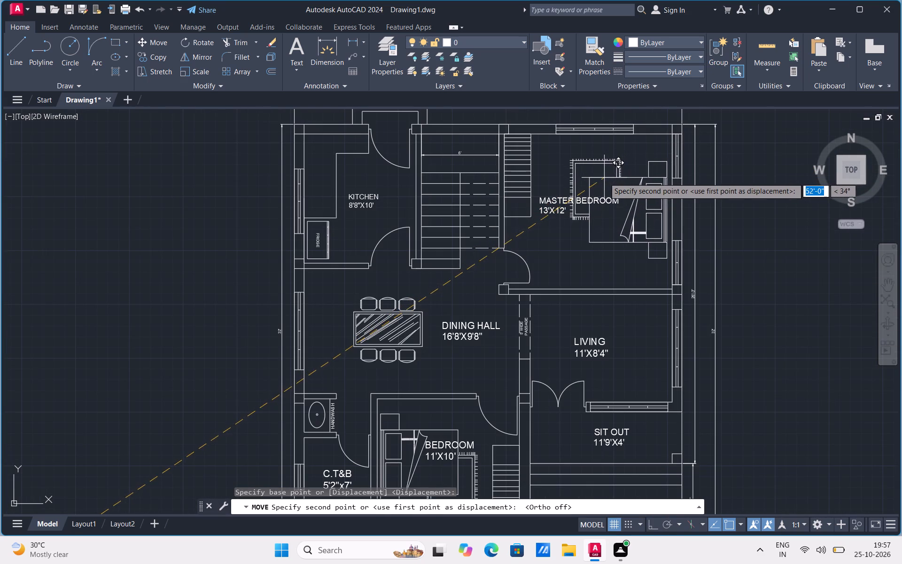
{"action": "left_click", "coordinate": [604, 178]}
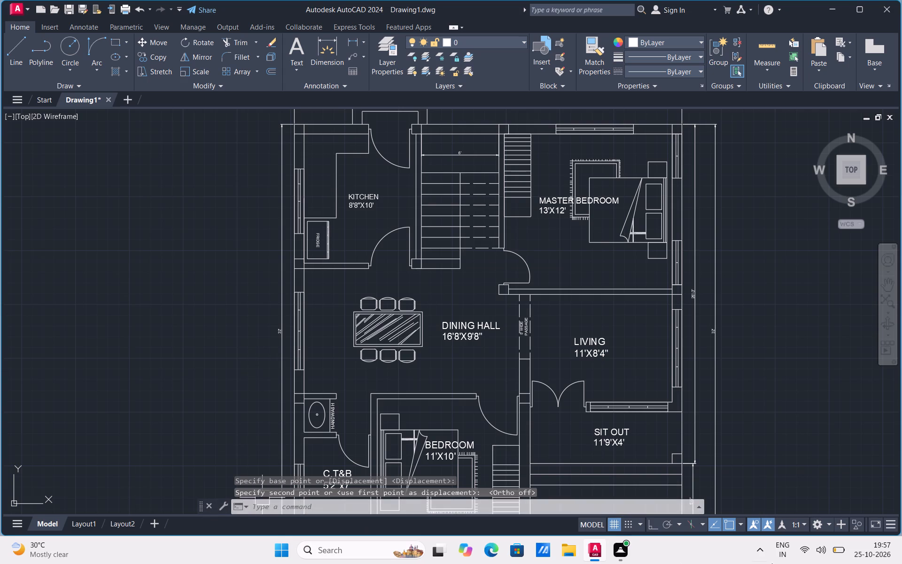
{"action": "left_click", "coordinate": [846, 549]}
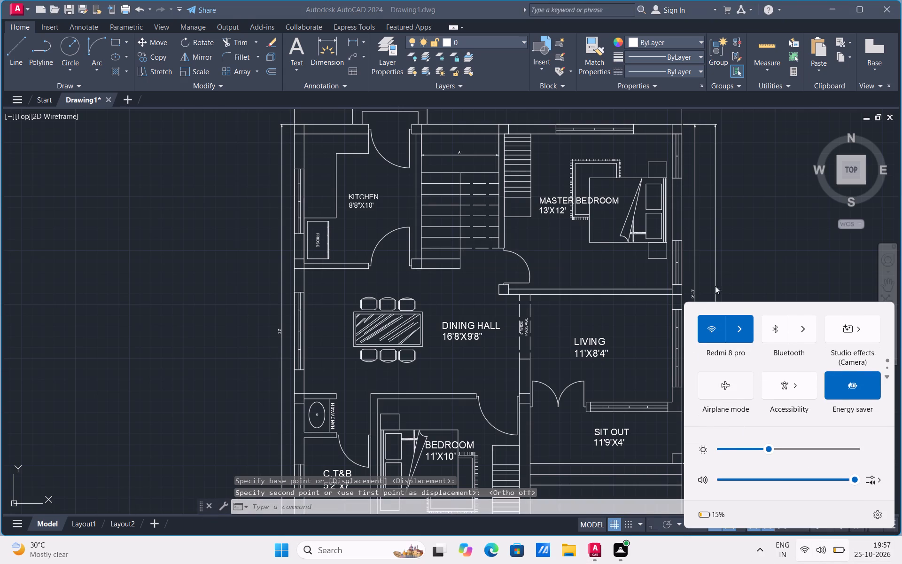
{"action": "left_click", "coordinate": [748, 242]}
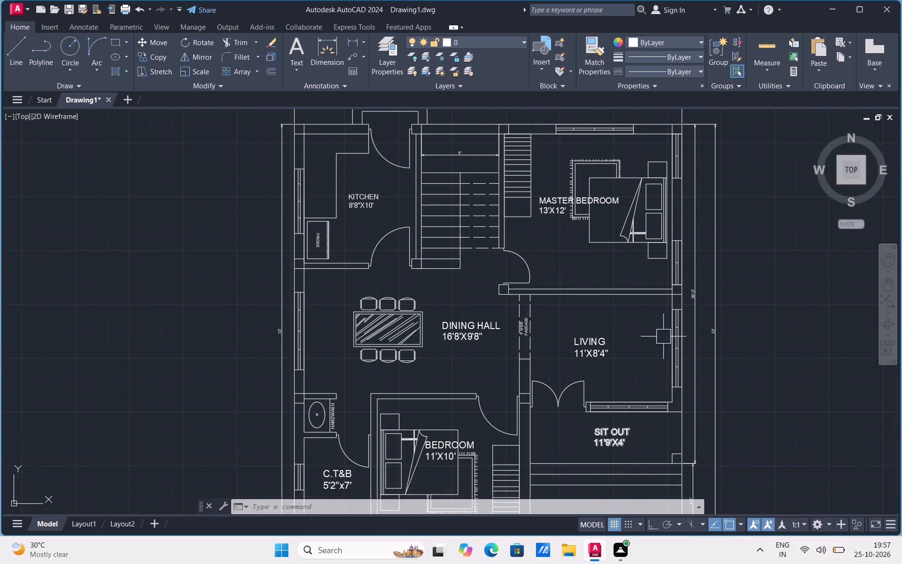
Draw a small, roughly square rectangle in the living room corner between the outer wall window and the sit-out window.
{"action": "scroll", "coordinate": [681, 334], "scroll_direction": "up", "scroll_amount": 2}
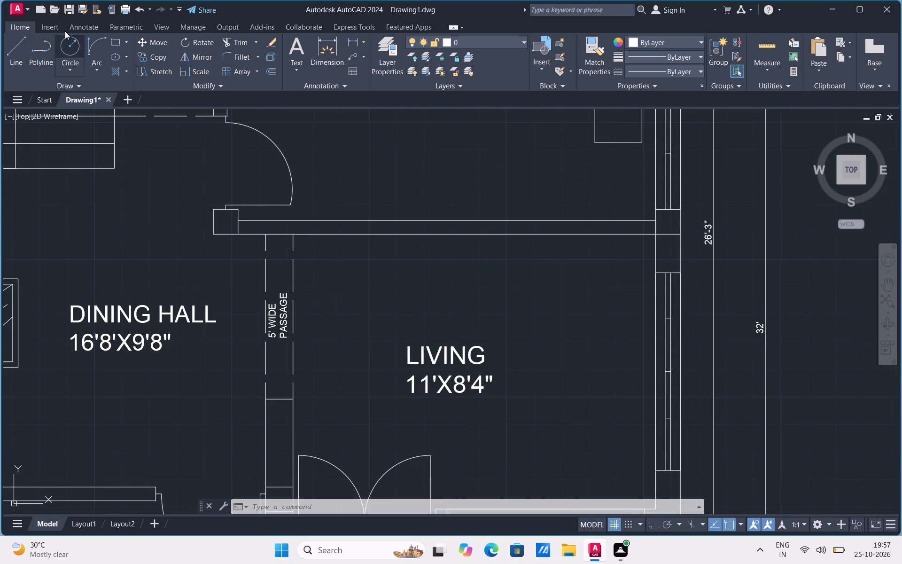
{"action": "left_click", "coordinate": [126, 43]}
{"action": "left_click", "coordinate": [121, 52]}
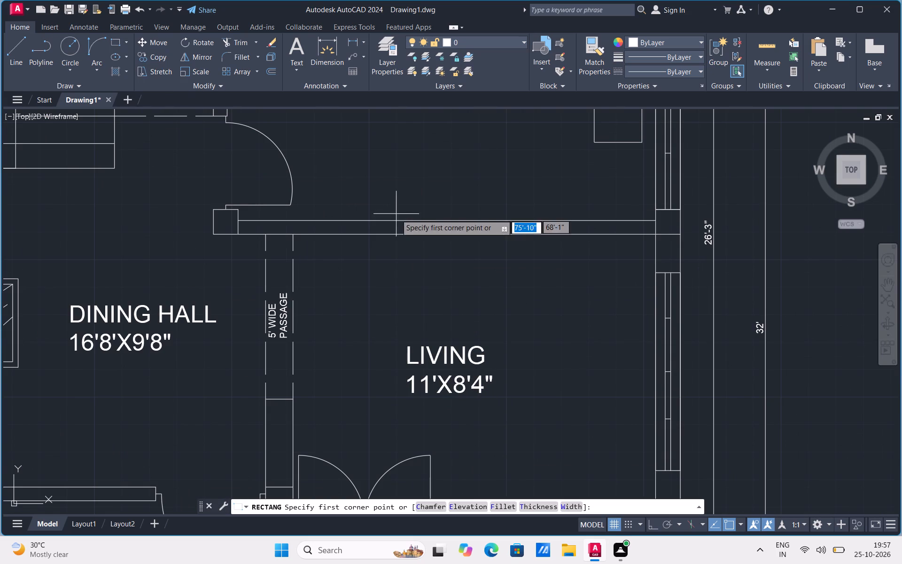
{"action": "scroll", "coordinate": [518, 326], "scroll_direction": "down", "scroll_amount": 2}
{"action": "scroll", "coordinate": [539, 377], "scroll_direction": "up", "scroll_amount": 2}
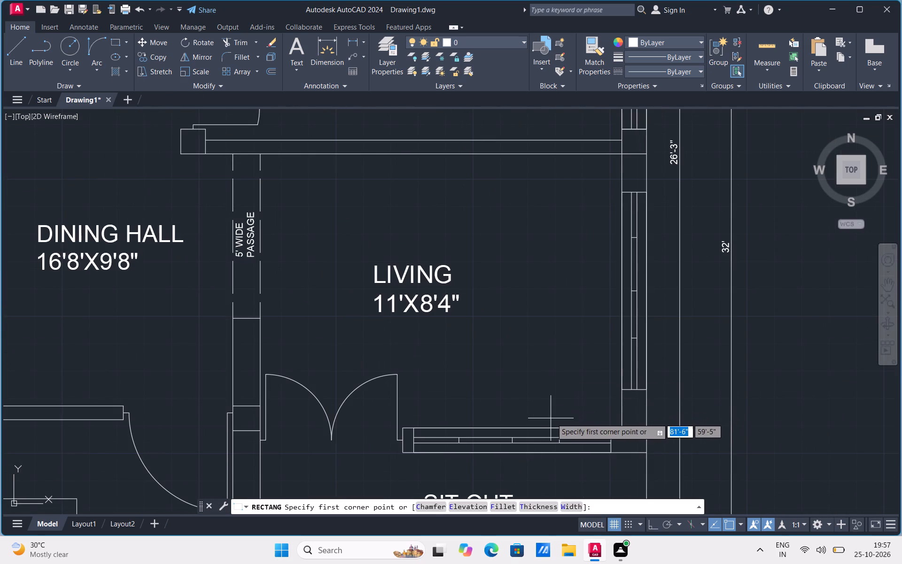
{"action": "left_click", "coordinate": [553, 418]}
{"action": "left_click", "coordinate": [614, 358]}
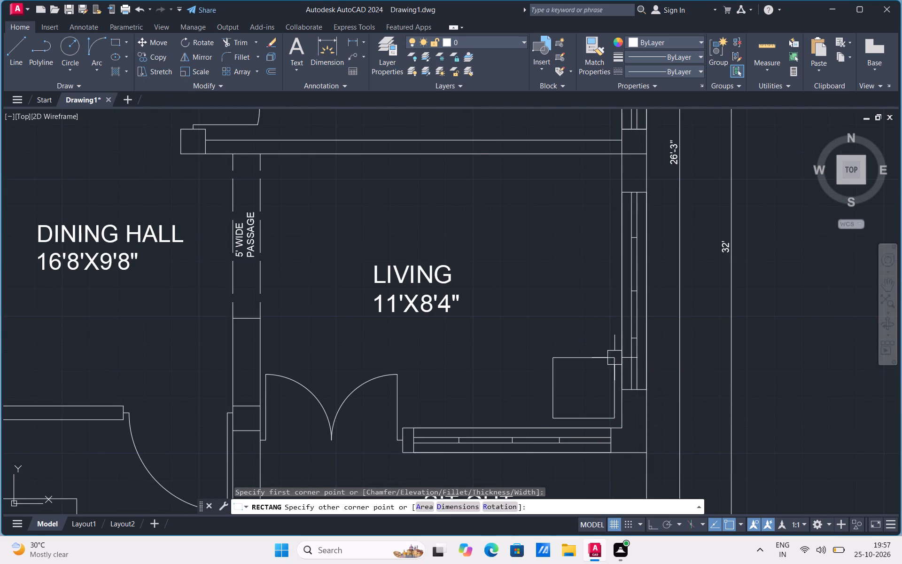
Draw a long vertical sofa rectangle along the living room's outer window wall, just above the small square.
{"action": "left_click", "coordinate": [131, 42]}
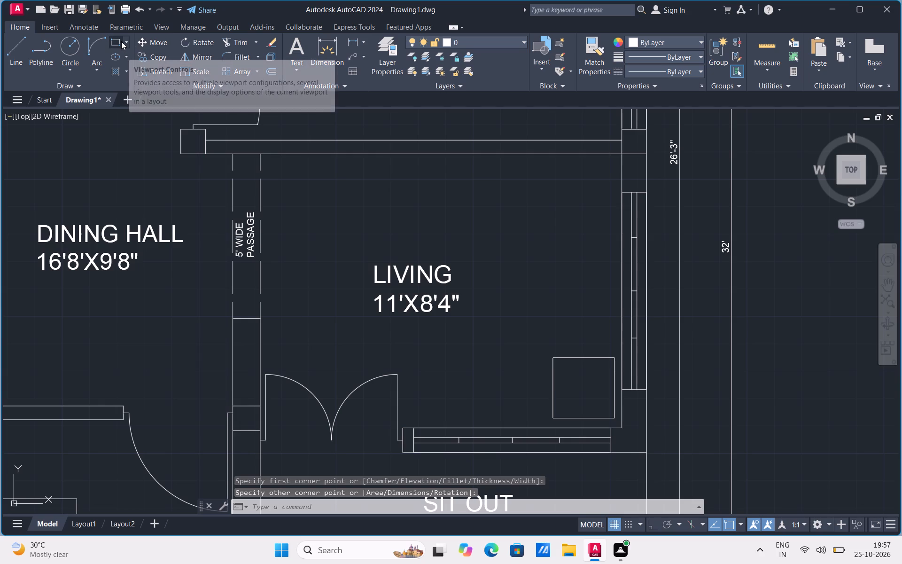
{"action": "left_click", "coordinate": [122, 41]}
{"action": "left_click", "coordinate": [124, 40]}
{"action": "left_click", "coordinate": [121, 45]}
{"action": "left_click", "coordinate": [120, 43]}
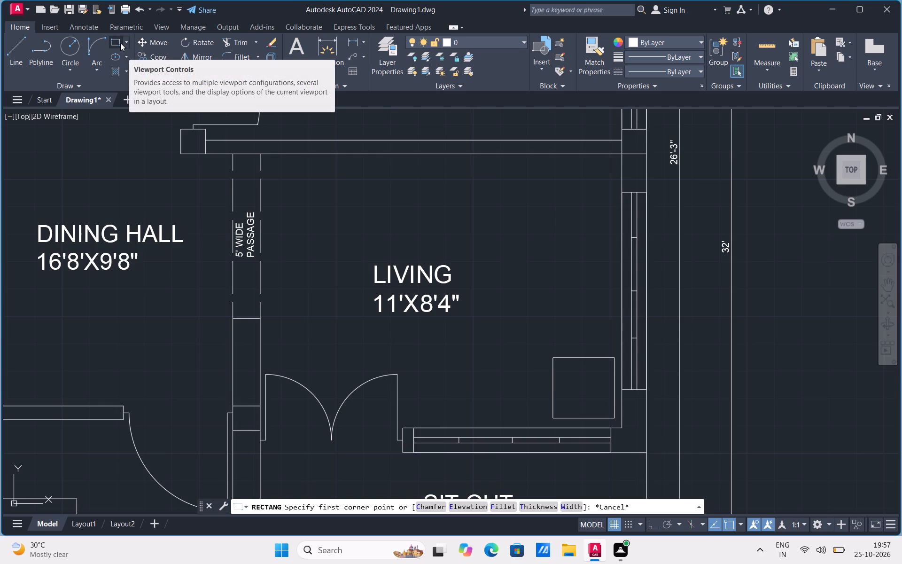
{"action": "left_click", "coordinate": [123, 41]}
{"action": "left_click", "coordinate": [124, 60]}
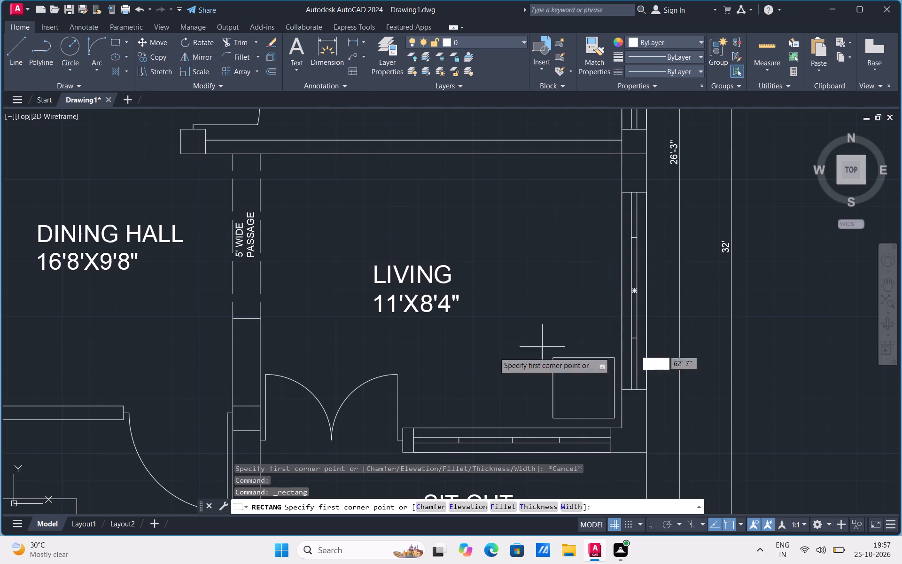
{"action": "scroll", "coordinate": [433, 414], "scroll_direction": "up", "scroll_amount": 2}
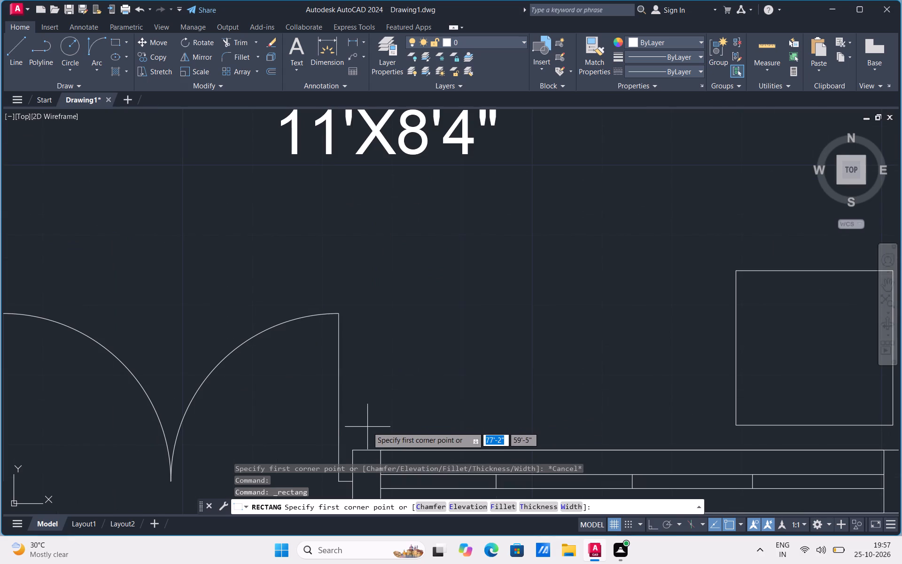
{"action": "scroll", "coordinate": [485, 396], "scroll_direction": "down", "scroll_amount": 2}
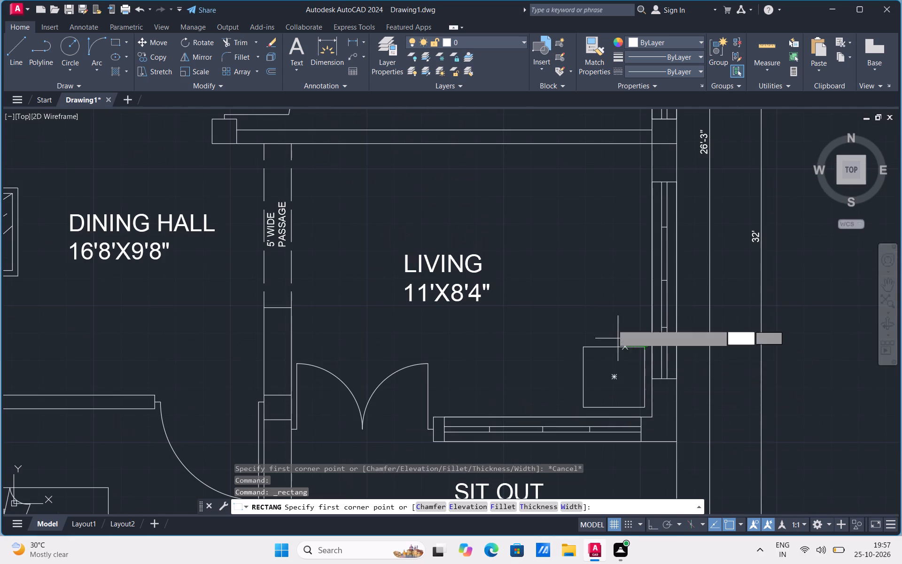
{"action": "scroll", "coordinate": [599, 323], "scroll_direction": "up", "scroll_amount": 1}
{"action": "left_click", "coordinate": [575, 347]}
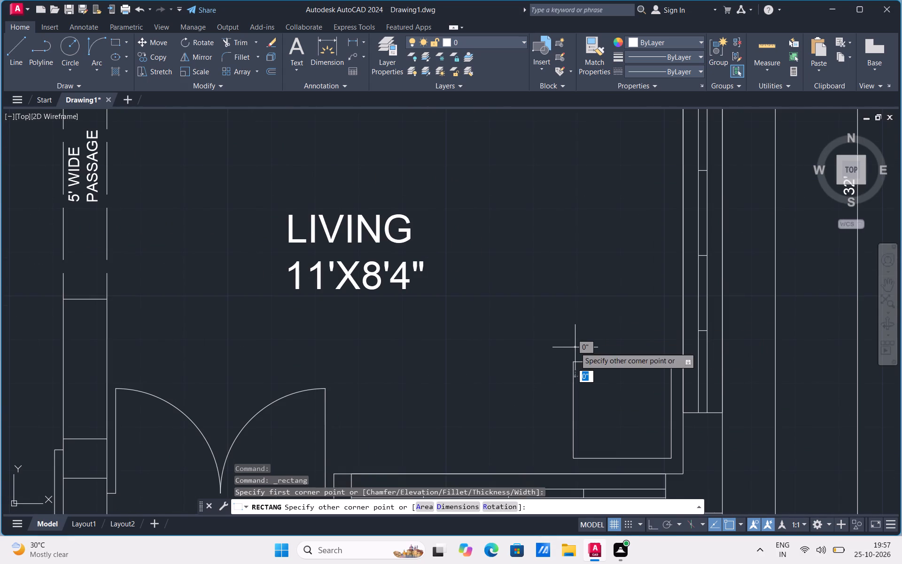
{"action": "scroll", "coordinate": [635, 219], "scroll_direction": "down", "scroll_amount": 3}
{"action": "scroll", "coordinate": [647, 162], "scroll_direction": "up", "scroll_amount": 1}
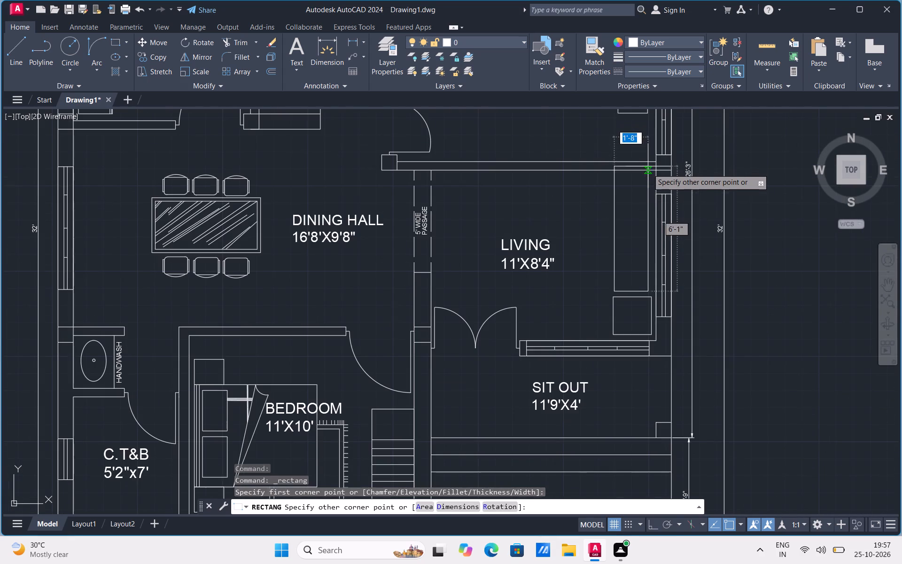
{"action": "left_click", "coordinate": [651, 177]}
Draw two horizontal lines across the living room's long sofa rectangle to divide it into three seats.
{"action": "scroll", "coordinate": [636, 202], "scroll_direction": "up", "scroll_amount": 2}
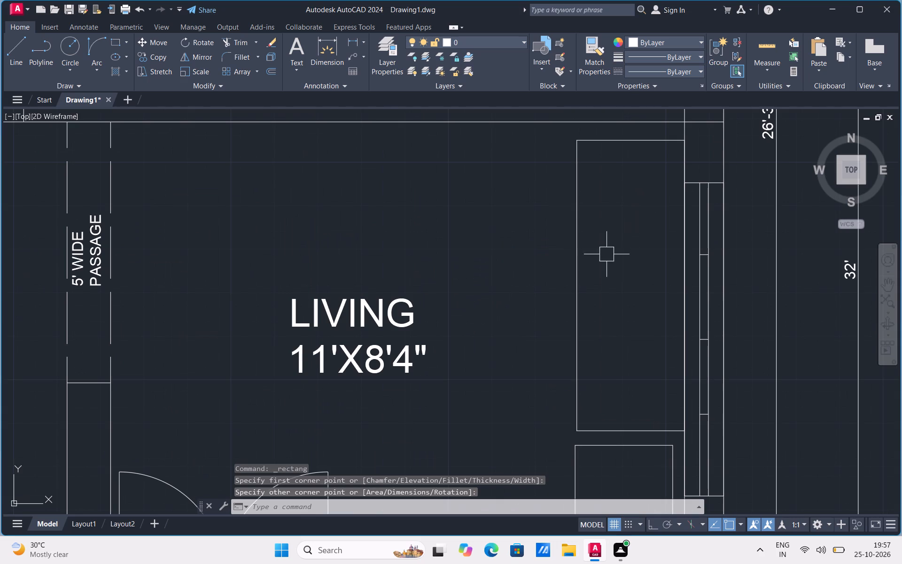
{"action": "left_click", "coordinate": [18, 51]}
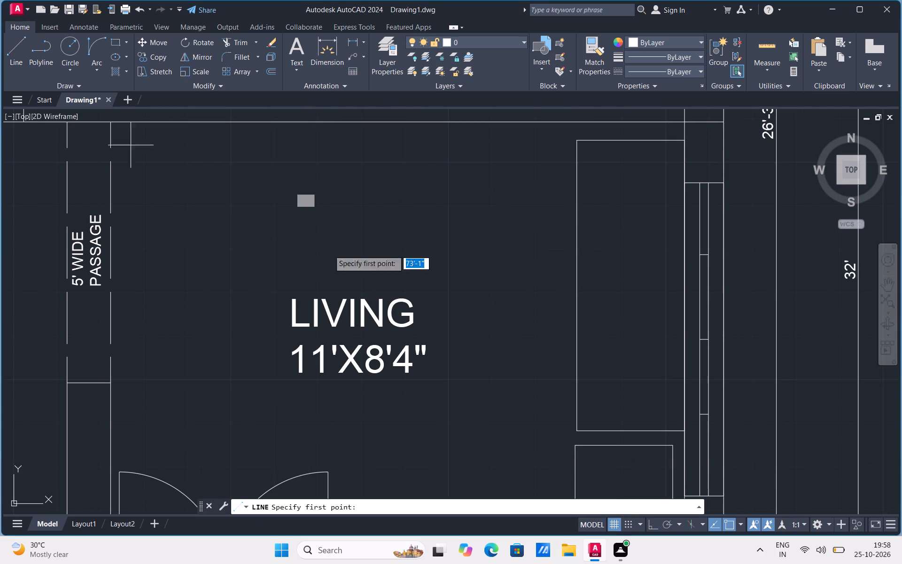
{"action": "left_click", "coordinate": [576, 240]}
{"action": "left_click", "coordinate": [686, 243]}
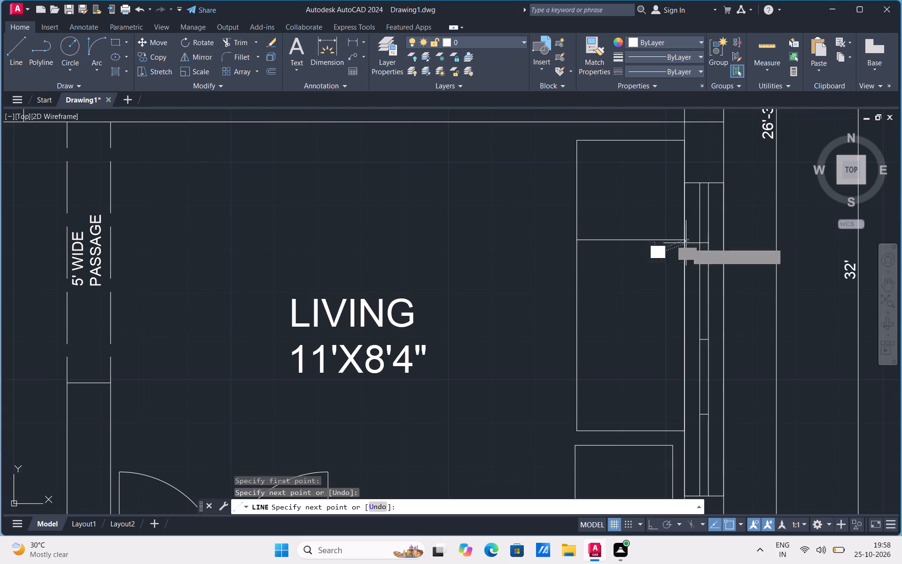
{"action": "key", "text": "Escape"}
{"action": "left_click", "coordinate": [15, 60]}
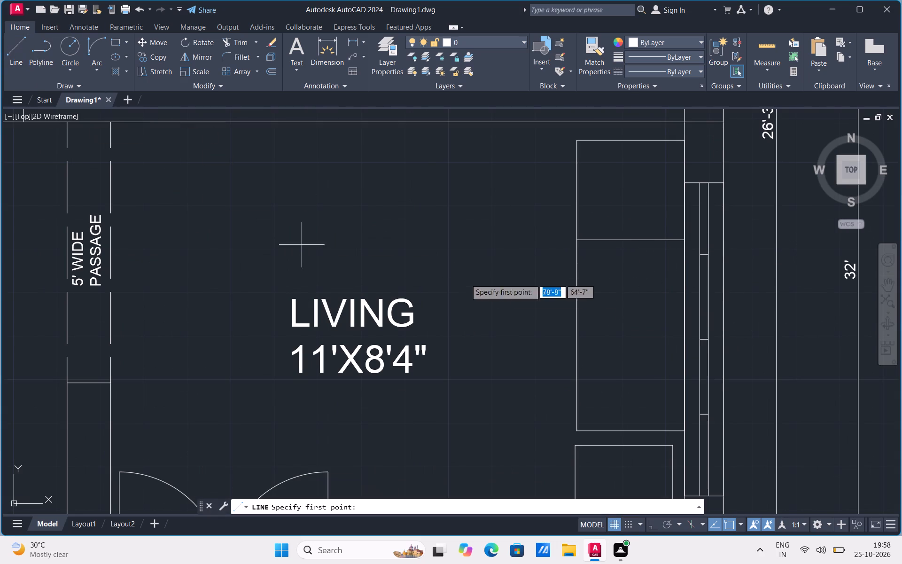
{"action": "left_click", "coordinate": [576, 336]}
{"action": "left_click", "coordinate": [688, 333]}
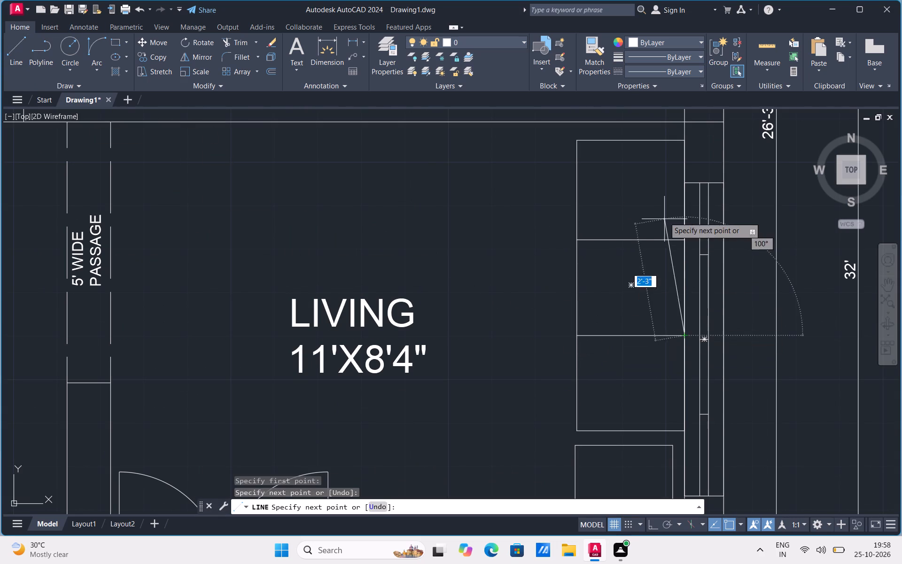
{"action": "scroll", "coordinate": [664, 216], "scroll_direction": "down", "scroll_amount": 2}
{"action": "key", "text": "Escape"}
{"action": "scroll", "coordinate": [672, 213], "scroll_direction": "up", "scroll_amount": 1}
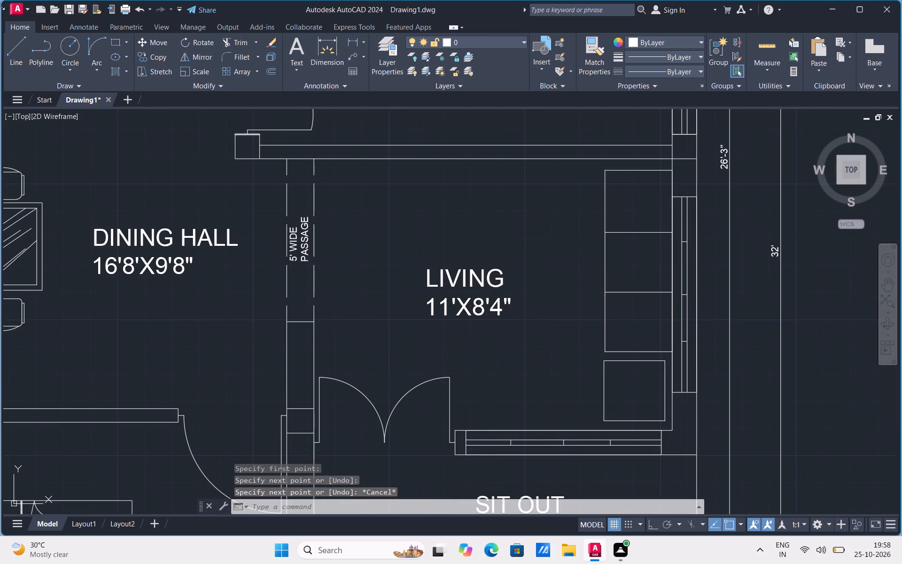
Draw a vertical backrest line through the full length of the sofa rectangle, close to its window-side edge.
{"action": "left_click", "coordinate": [13, 50]}
{"action": "left_click_drag", "start_coordinate": [663, 351], "coordinate": [663, 346]}
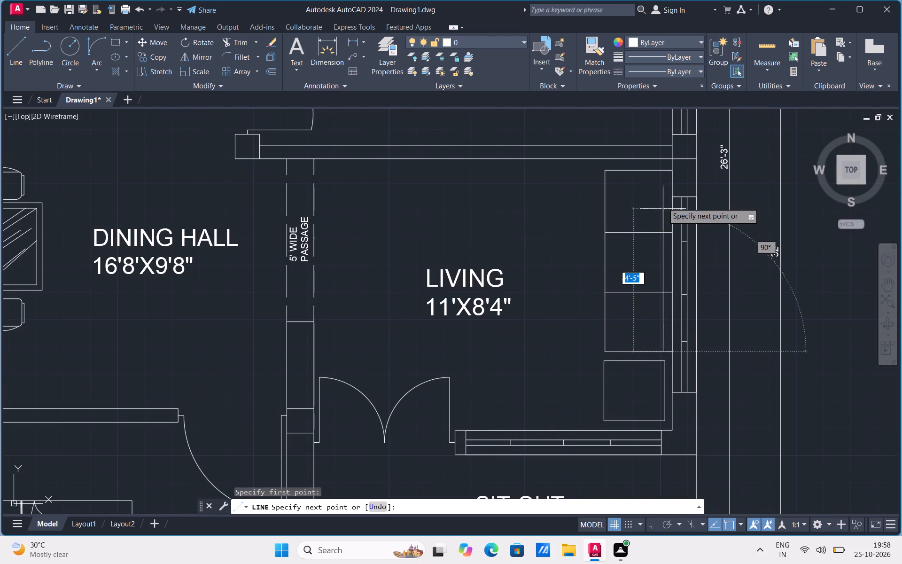
{"action": "left_click", "coordinate": [663, 172]}
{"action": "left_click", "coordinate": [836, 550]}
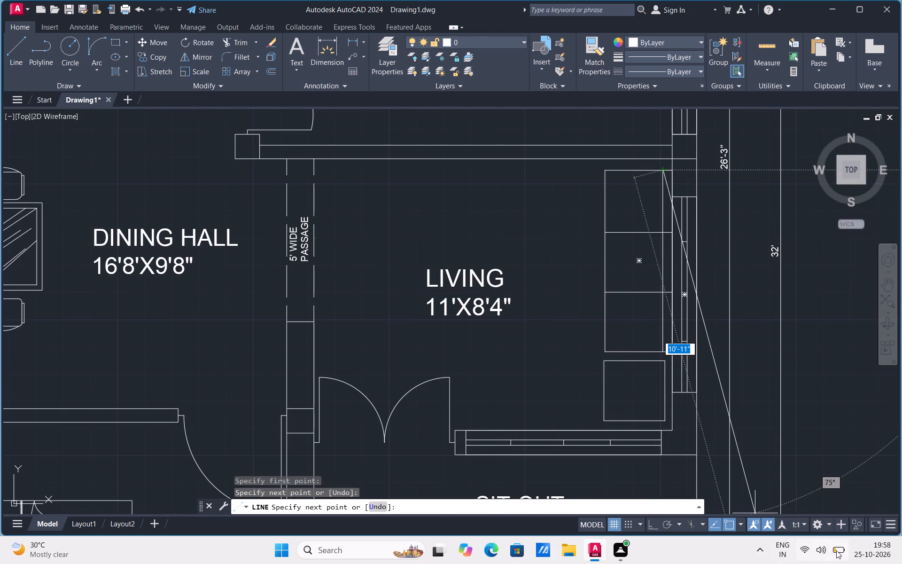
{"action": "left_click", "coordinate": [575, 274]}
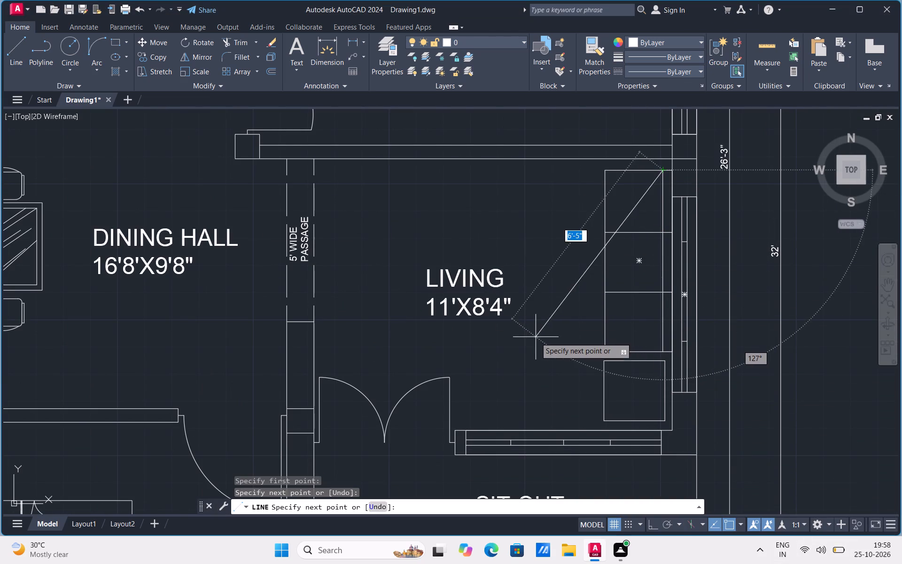
Draw a roughly square seat rectangle in the living room between the double door and the corner square, alongside the sit-out window.
{"action": "key", "text": "Escape"}
{"action": "left_click", "coordinate": [10, 59]}
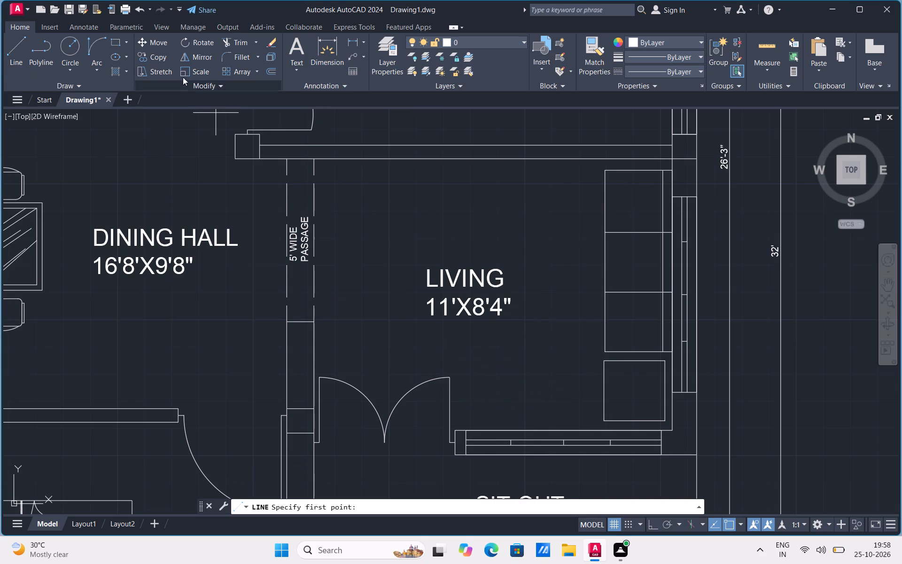
{"action": "left_click", "coordinate": [124, 40]}
{"action": "left_click", "coordinate": [122, 59]}
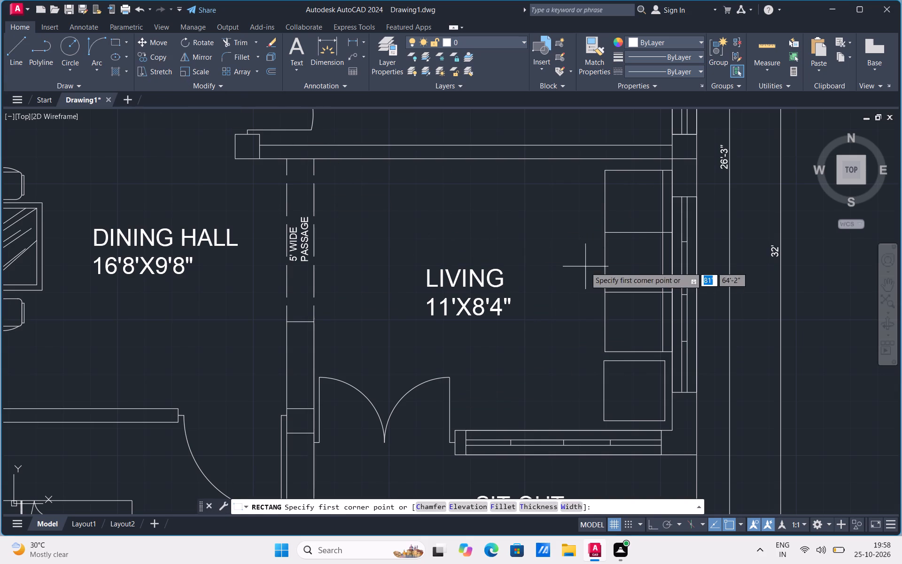
{"action": "scroll", "coordinate": [559, 302], "scroll_direction": "up", "scroll_amount": 1}
{"action": "scroll", "coordinate": [440, 376], "scroll_direction": "down", "scroll_amount": 1}
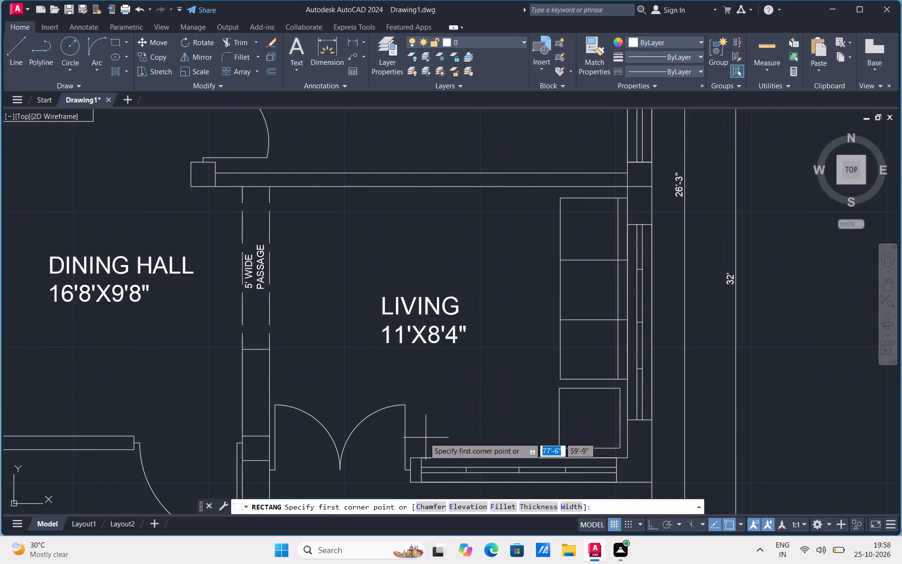
{"action": "left_click_drag", "start_coordinate": [414, 447], "coordinate": [415, 442]}
{"action": "left_click", "coordinate": [477, 379]}
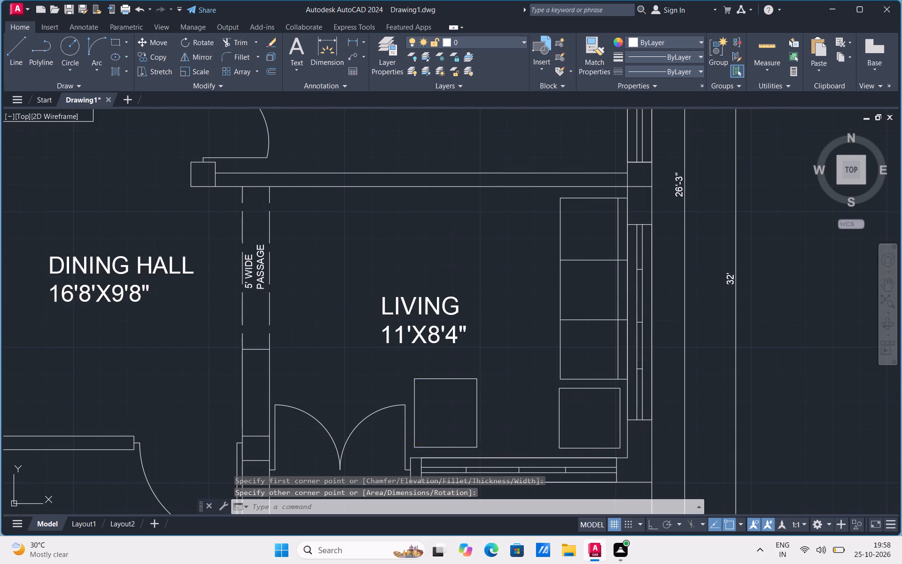
Copy the new seat rectangle horizontally into the gap between it and the corner square.
{"action": "left_click", "coordinate": [476, 400]}
{"action": "right_click", "coordinate": [476, 401]}
{"action": "left_click", "coordinate": [506, 213]}
{"action": "left_click", "coordinate": [482, 403]}
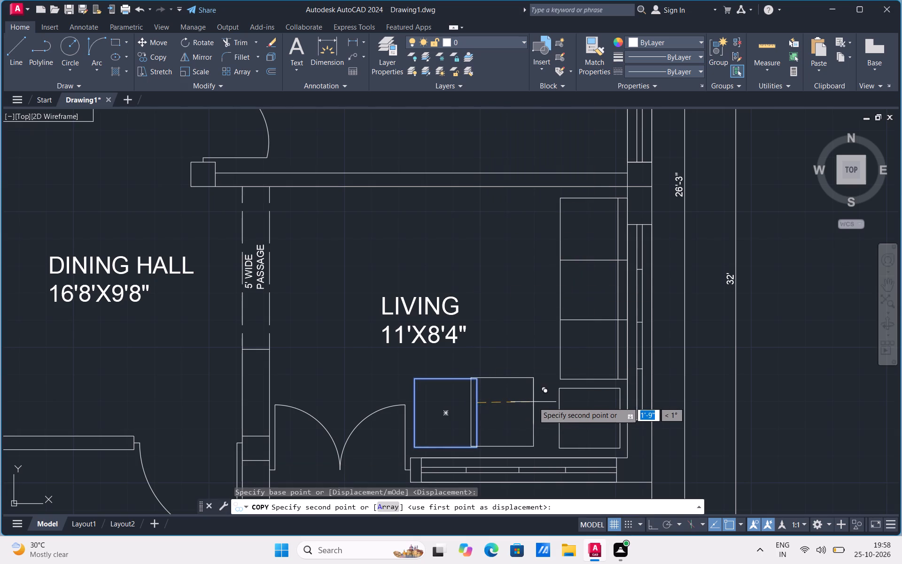
{"action": "left_click", "coordinate": [546, 404]}
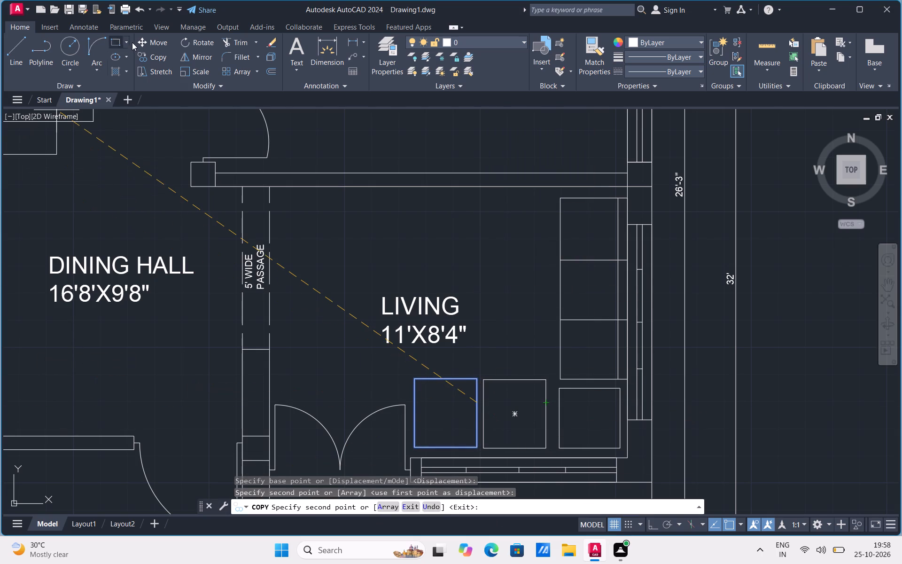
Draw an upright rectangular centre table in front of the living room's long three-seat sofa.
{"action": "left_click", "coordinate": [122, 43]}
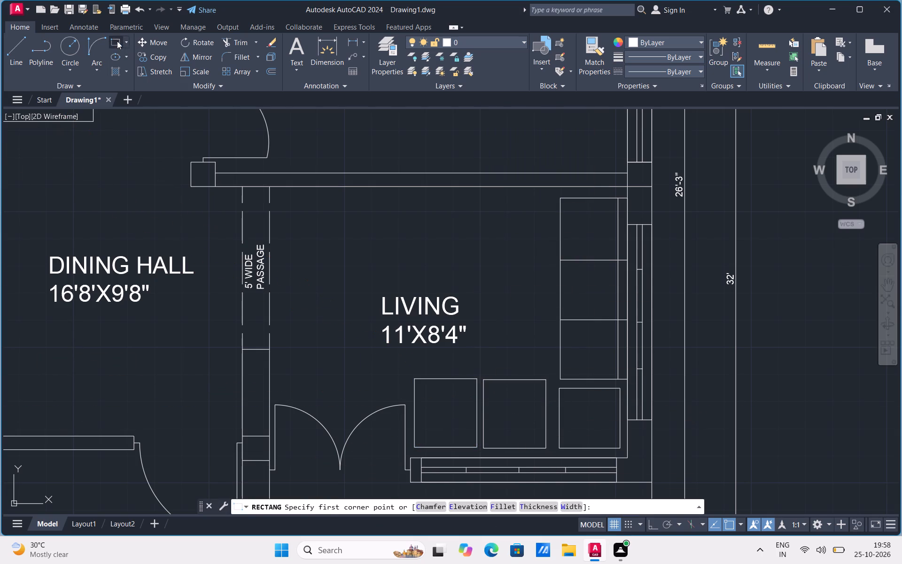
{"action": "left_click", "coordinate": [117, 41]}
{"action": "left_click", "coordinate": [127, 45]}
{"action": "left_click_drag", "start_coordinate": [119, 62], "coordinate": [129, 69]}
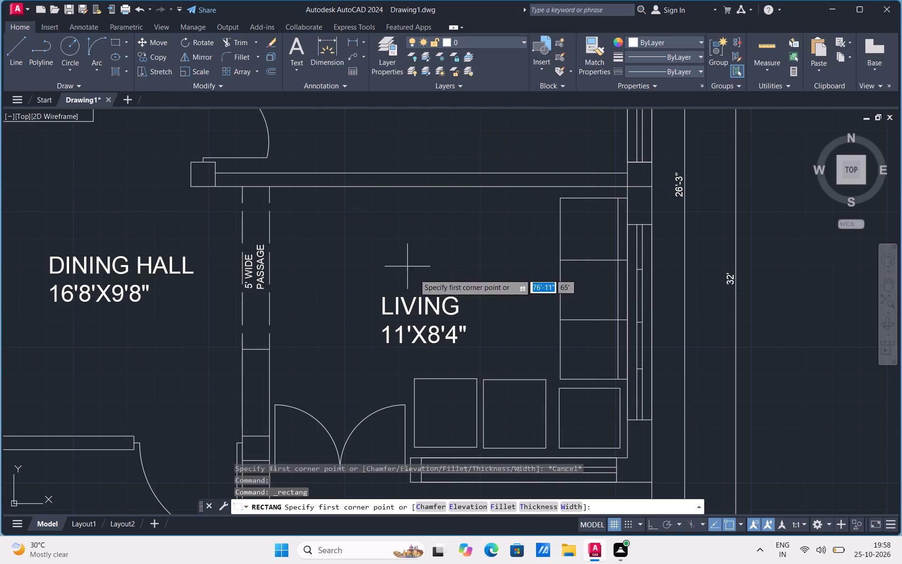
{"action": "left_click_drag", "start_coordinate": [474, 325], "coordinate": [474, 318]}
{"action": "left_click", "coordinate": [534, 224]}
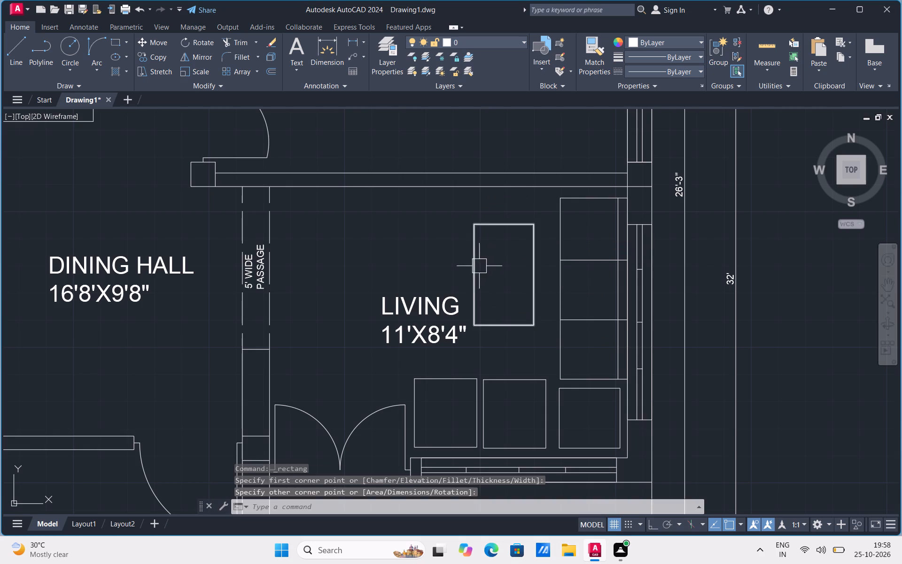
Offset the centre table rectangle outward by about 4" to give it a double outline.
{"action": "left_click", "coordinate": [475, 270]}
{"action": "key", "text": "o"}
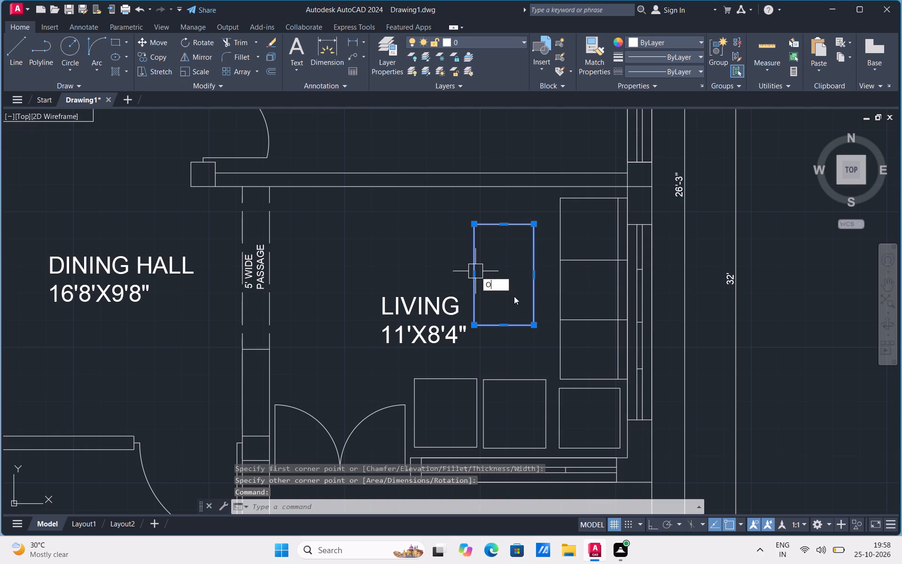
{"action": "left_click_drag", "start_coordinate": [514, 298], "coordinate": [513, 293]}
{"action": "left_click", "coordinate": [505, 224]}
{"action": "left_click", "coordinate": [504, 234]}
{"action": "left_click", "coordinate": [504, 234]}
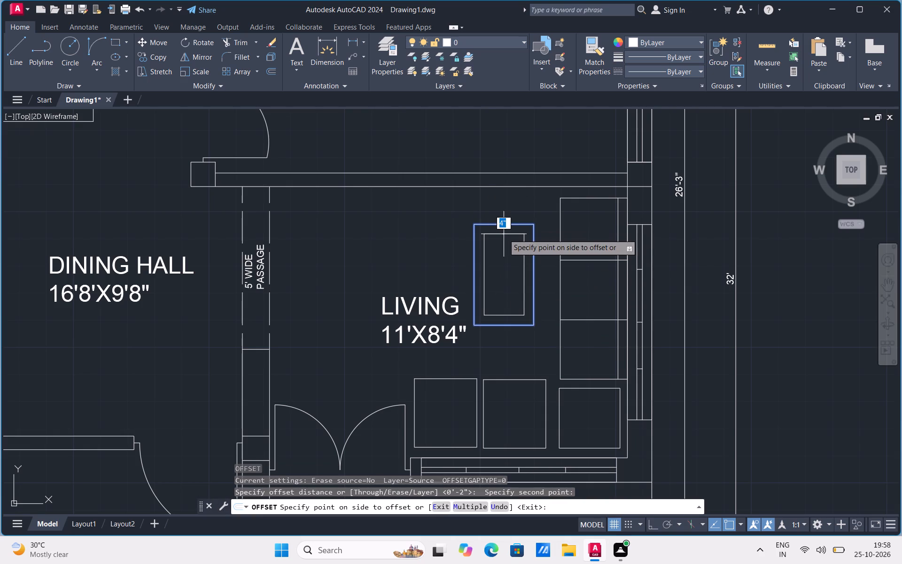
{"action": "left_click", "coordinate": [490, 343]}
{"action": "scroll", "coordinate": [557, 345], "scroll_direction": "down", "scroll_amount": 2}
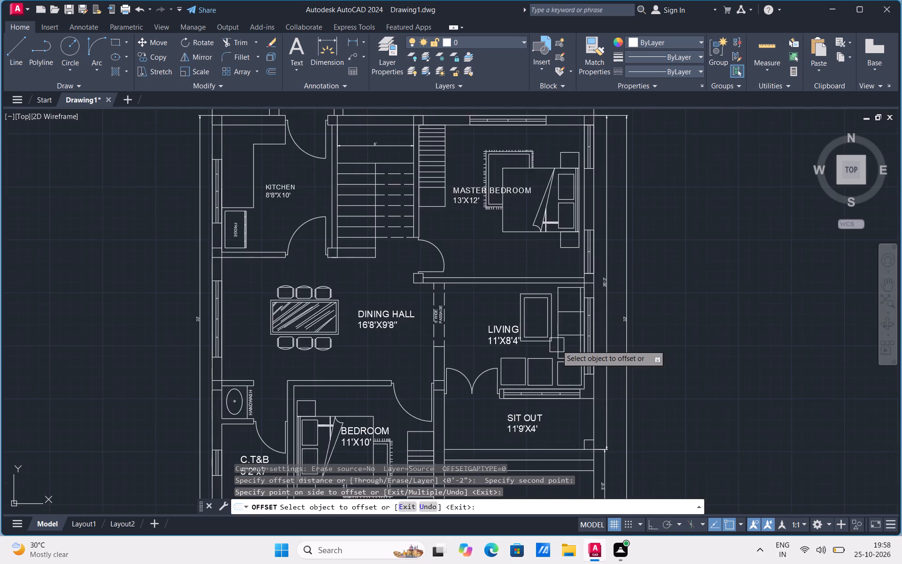
{"action": "scroll", "coordinate": [592, 339], "scroll_direction": "down", "scroll_amount": 1}
{"action": "key", "text": "Escape"}
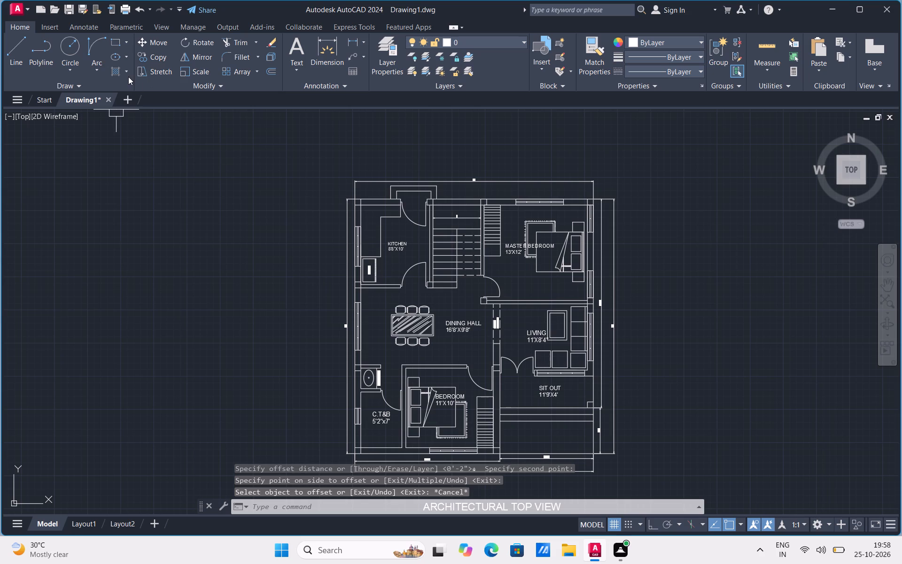
Fill the two columns on the kitchen's outer wall, on either side of the back door, with solid hatch.
{"action": "left_click", "coordinate": [128, 73]}
{"action": "left_click", "coordinate": [120, 91]}
{"action": "left_click", "coordinate": [114, 54]}
{"action": "scroll", "coordinate": [362, 201], "scroll_direction": "up", "scroll_amount": 1}
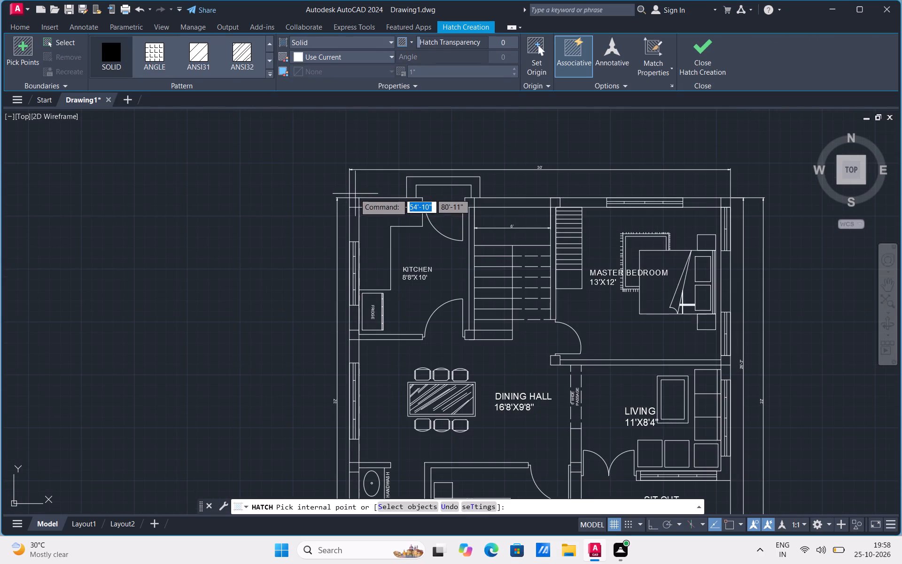
{"action": "scroll", "coordinate": [353, 199], "scroll_direction": "up", "scroll_amount": 2}
{"action": "left_click", "coordinate": [355, 208]}
{"action": "left_click", "coordinate": [651, 216]}
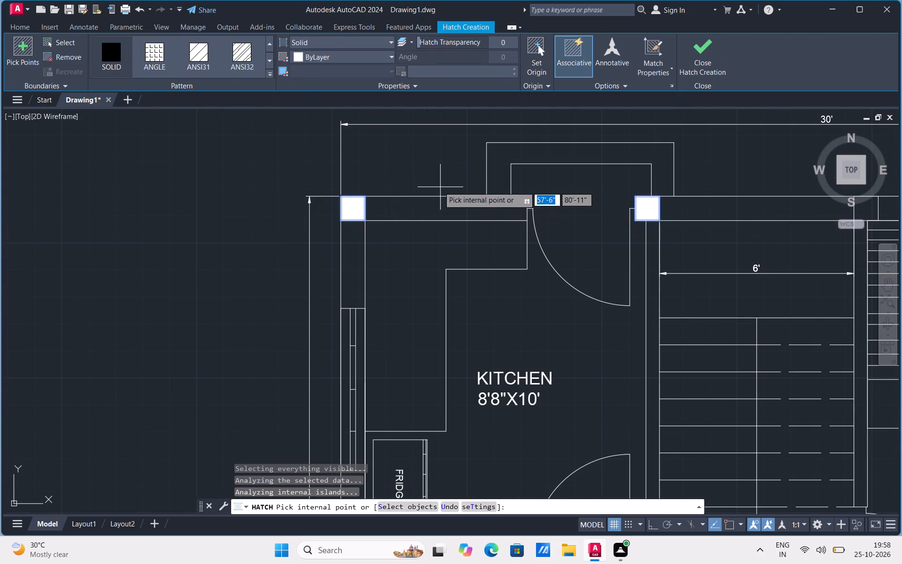
Add solid hatch to the columns at both ends of the kitchen–dining wall and beside the master bedroom door.
{"action": "scroll", "coordinate": [430, 185], "scroll_direction": "down", "scroll_amount": 3}
{"action": "scroll", "coordinate": [407, 316], "scroll_direction": "up", "scroll_amount": 2}
{"action": "left_click", "coordinate": [390, 257]}
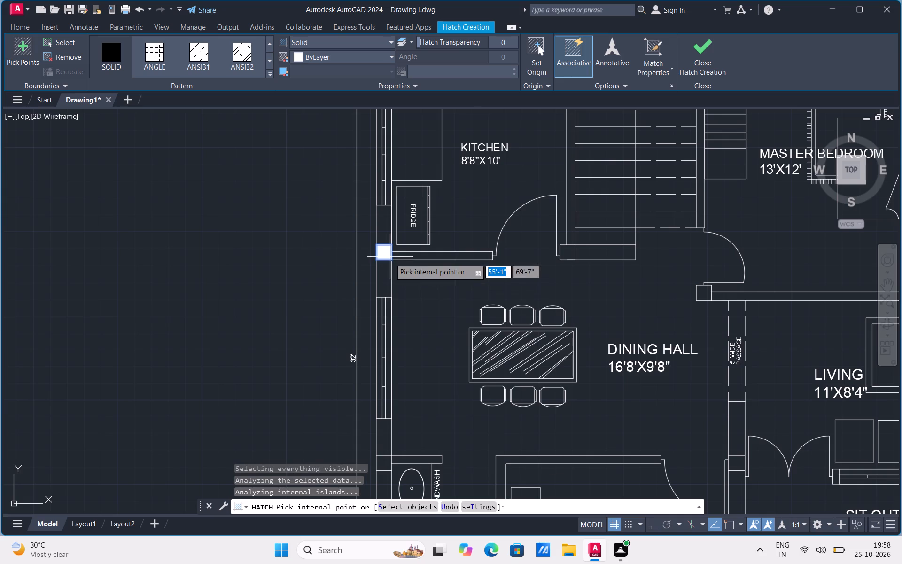
{"action": "left_click", "coordinate": [707, 296]}
{"action": "left_click", "coordinate": [572, 252]}
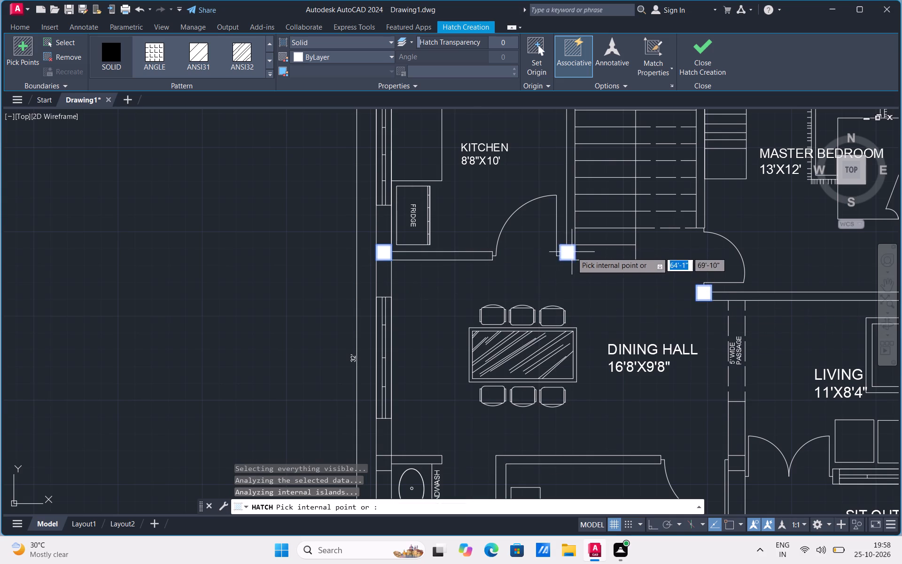
Add solid hatch to the two columns at the ends of the master bedroom's outer window wall by the staircase.
{"action": "scroll", "coordinate": [392, 300], "scroll_direction": "down", "scroll_amount": 3}
{"action": "scroll", "coordinate": [516, 244], "scroll_direction": "up", "scroll_amount": 2}
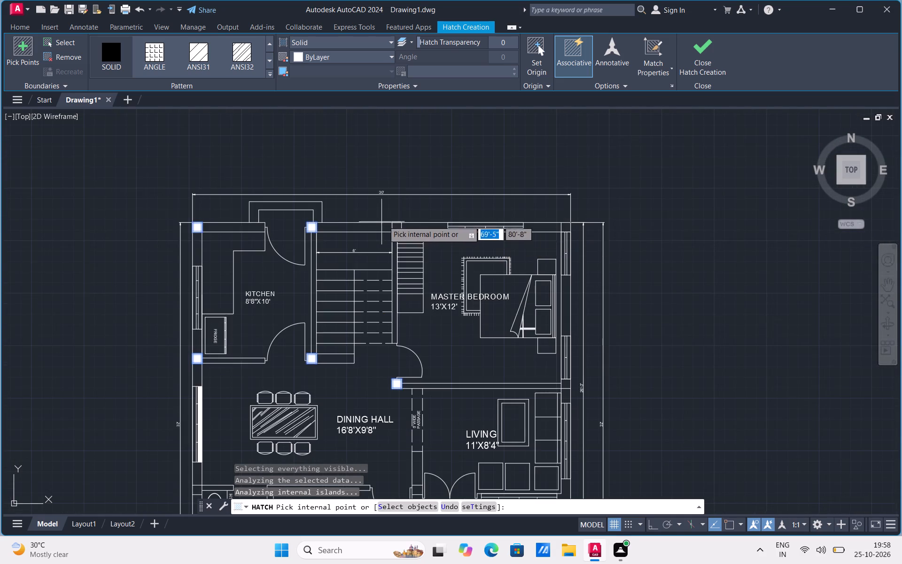
{"action": "scroll", "coordinate": [388, 225], "scroll_direction": "up", "scroll_amount": 2}
{"action": "left_click", "coordinate": [407, 230]}
{"action": "scroll", "coordinate": [592, 266], "scroll_direction": "down", "scroll_amount": 1}
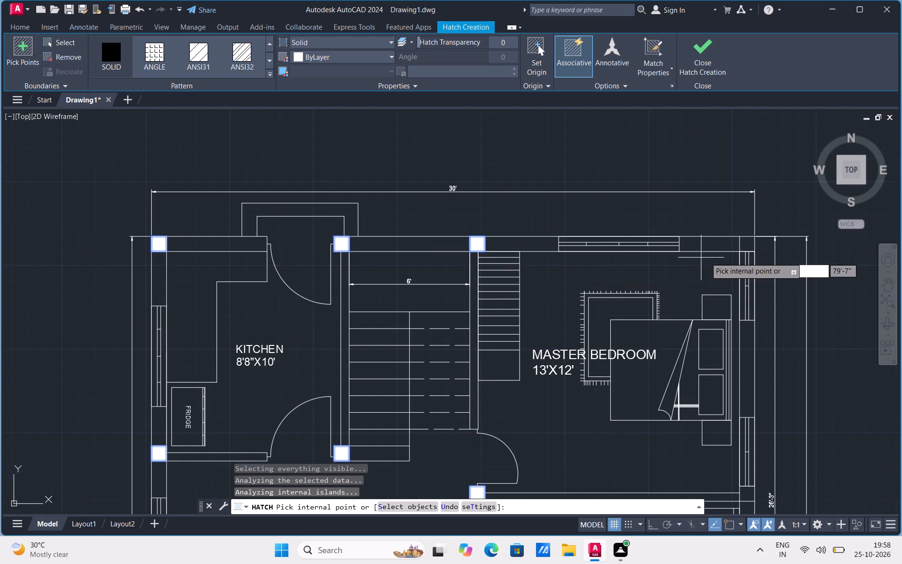
{"action": "left_click", "coordinate": [746, 245]}
Add solid hatch to the column at the outer corner of the C.T&B.
{"action": "scroll", "coordinate": [637, 192], "scroll_direction": "down", "scroll_amount": 3}
{"action": "scroll", "coordinate": [573, 316], "scroll_direction": "up", "scroll_amount": 2}
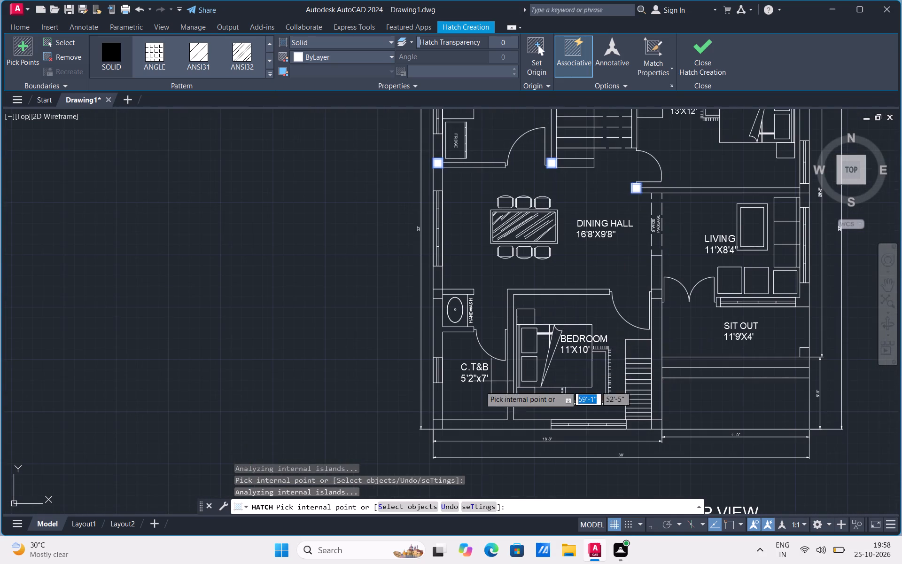
{"action": "scroll", "coordinate": [447, 419], "scroll_direction": "up", "scroll_amount": 2}
{"action": "left_click", "coordinate": [428, 431]}
{"action": "scroll", "coordinate": [348, 403], "scroll_direction": "down", "scroll_amount": 1}
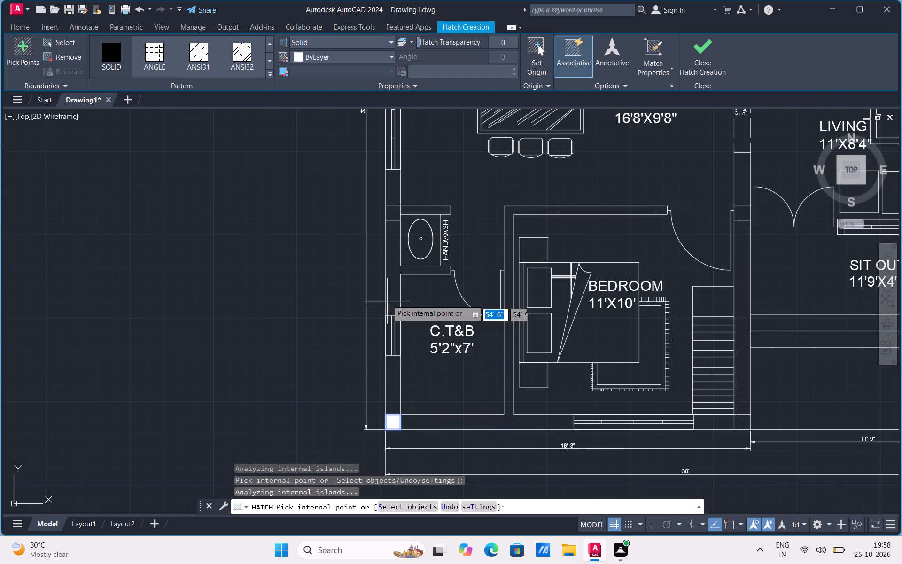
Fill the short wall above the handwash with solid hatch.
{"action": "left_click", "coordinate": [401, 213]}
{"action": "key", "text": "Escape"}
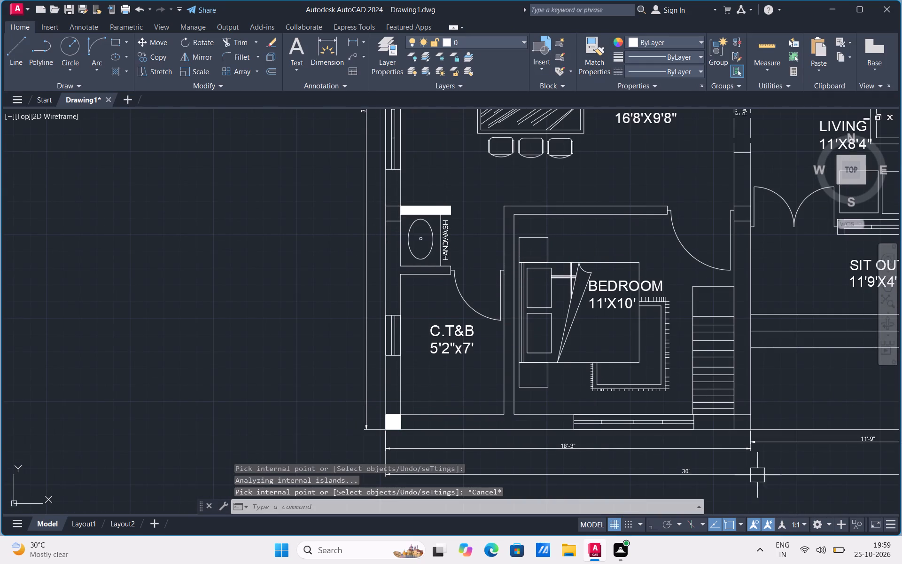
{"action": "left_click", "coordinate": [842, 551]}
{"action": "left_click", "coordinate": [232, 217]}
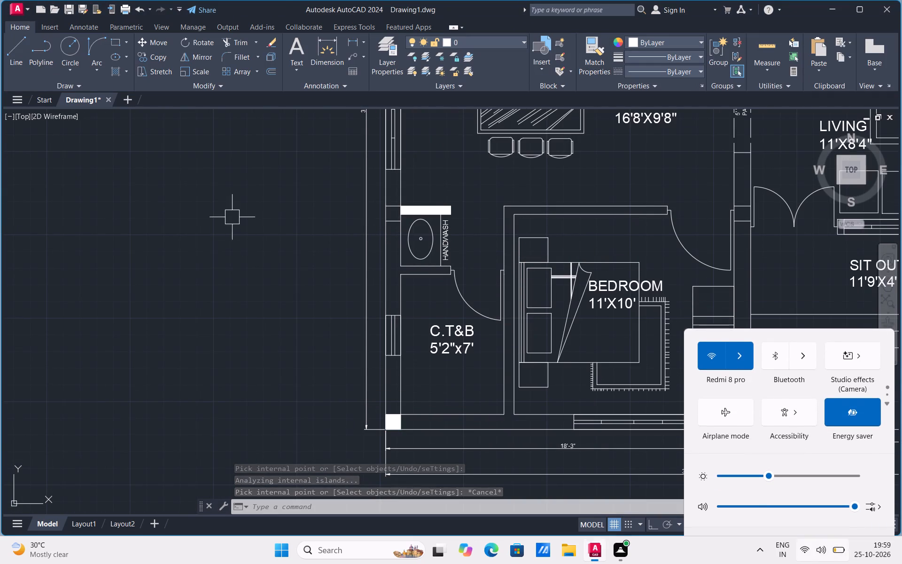
Fill the outer wall column beside the handwash and both columns on the bedroom's sit-out side with solid hatch.
{"action": "left_click", "coordinate": [114, 72]}
{"action": "left_click", "coordinate": [109, 55]}
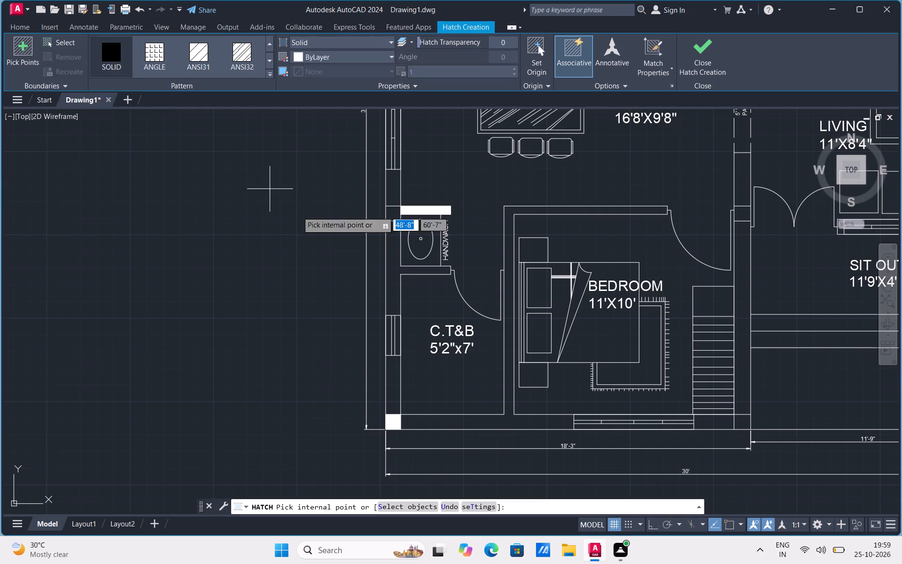
{"action": "scroll", "coordinate": [390, 212], "scroll_direction": "up", "scroll_amount": 1}
{"action": "left_click", "coordinate": [392, 214]}
{"action": "scroll", "coordinate": [203, 288], "scroll_direction": "down", "scroll_amount": 2}
{"action": "scroll", "coordinate": [444, 280], "scroll_direction": "up", "scroll_amount": 1}
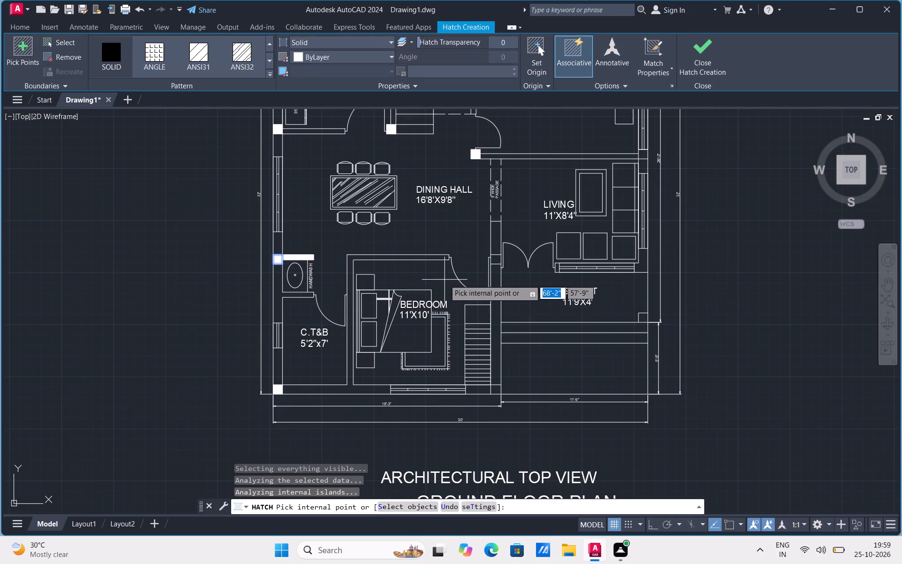
{"action": "scroll", "coordinate": [444, 280], "scroll_direction": "up", "scroll_amount": 1}
{"action": "left_click", "coordinate": [524, 252]}
{"action": "left_click", "coordinate": [524, 453]}
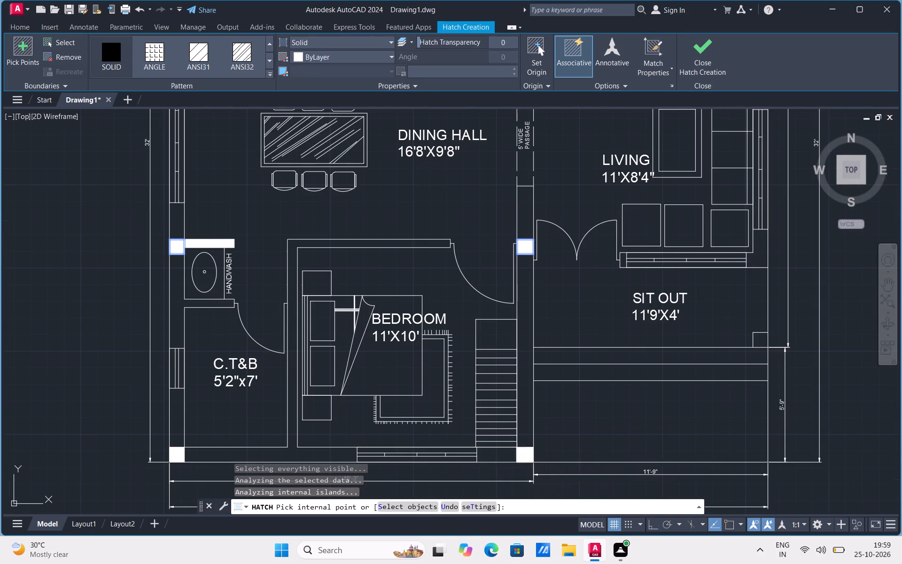
Add solid hatch to the sit-out's outer corner column and the outer wall column between the master bedroom and living room.
{"action": "left_click", "coordinate": [761, 340]}
{"action": "scroll", "coordinate": [481, 407], "scroll_direction": "down", "scroll_amount": 1}
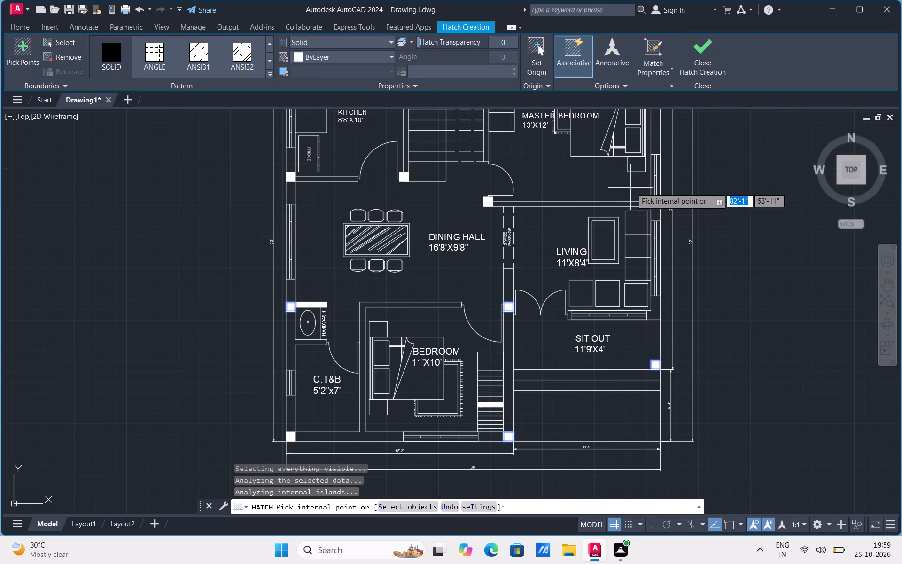
{"action": "scroll", "coordinate": [635, 192], "scroll_direction": "up", "scroll_amount": 1}
{"action": "left_click_drag", "start_coordinate": [668, 207], "coordinate": [668, 214]}
{"action": "scroll", "coordinate": [576, 290], "scroll_direction": "down", "scroll_amount": 2}
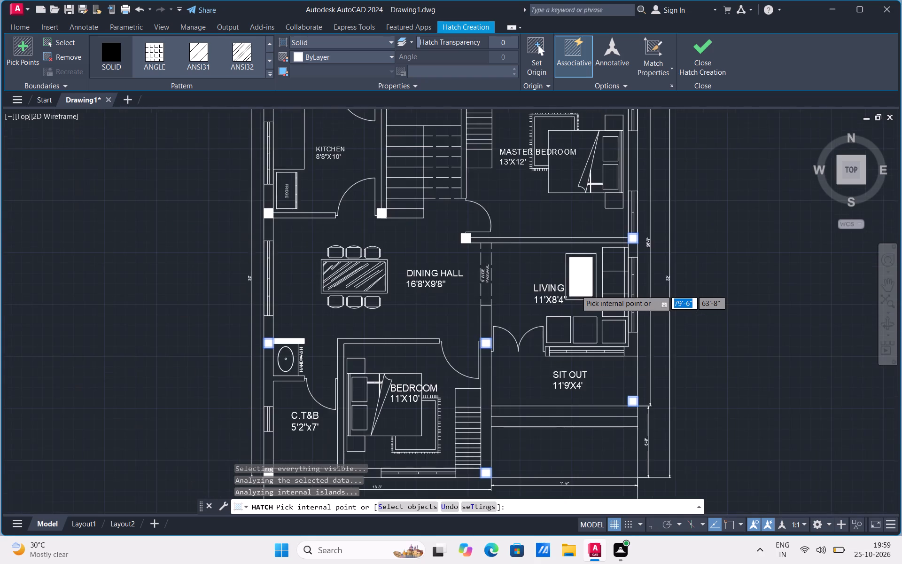
{"action": "scroll", "coordinate": [412, 345], "scroll_direction": "up", "scroll_amount": 1}
{"action": "key", "text": "Escape"}
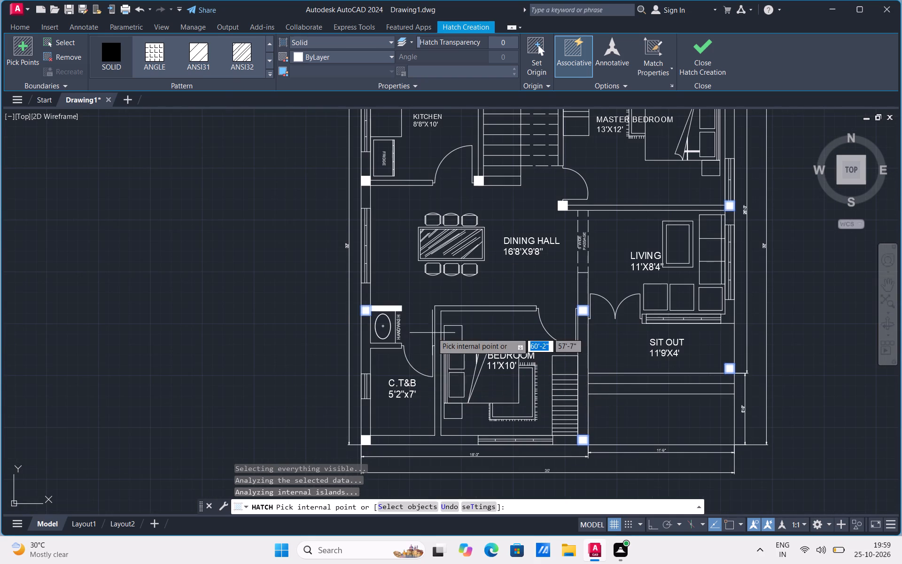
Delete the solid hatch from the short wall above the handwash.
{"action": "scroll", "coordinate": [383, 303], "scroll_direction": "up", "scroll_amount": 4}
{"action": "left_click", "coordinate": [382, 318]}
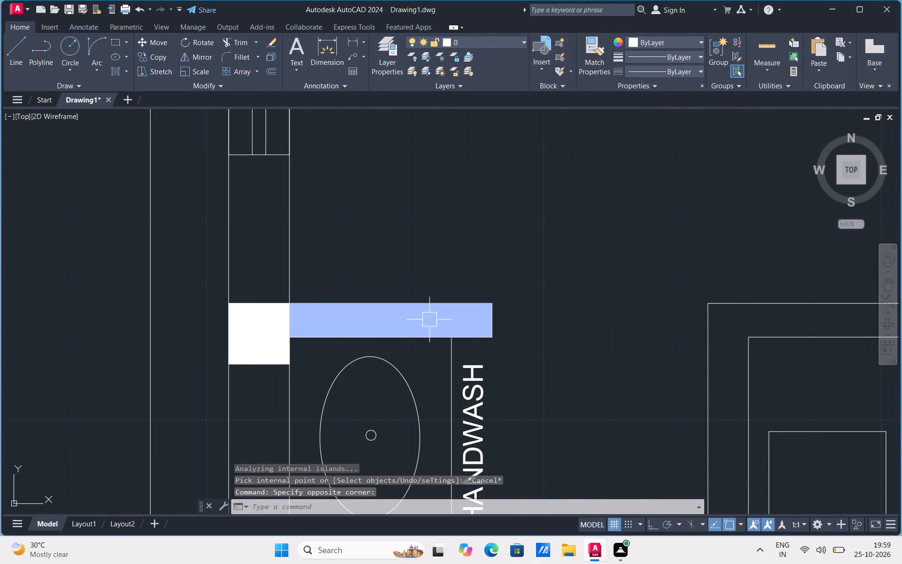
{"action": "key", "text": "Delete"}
Set the current object colour to Red.
{"action": "scroll", "coordinate": [399, 320], "scroll_direction": "down", "scroll_amount": 1}
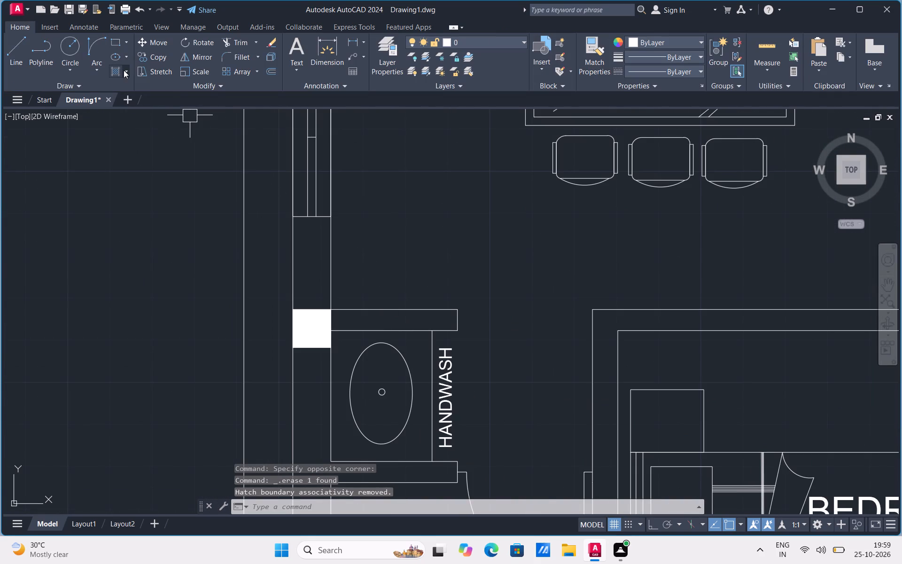
{"action": "left_click", "coordinate": [634, 42]}
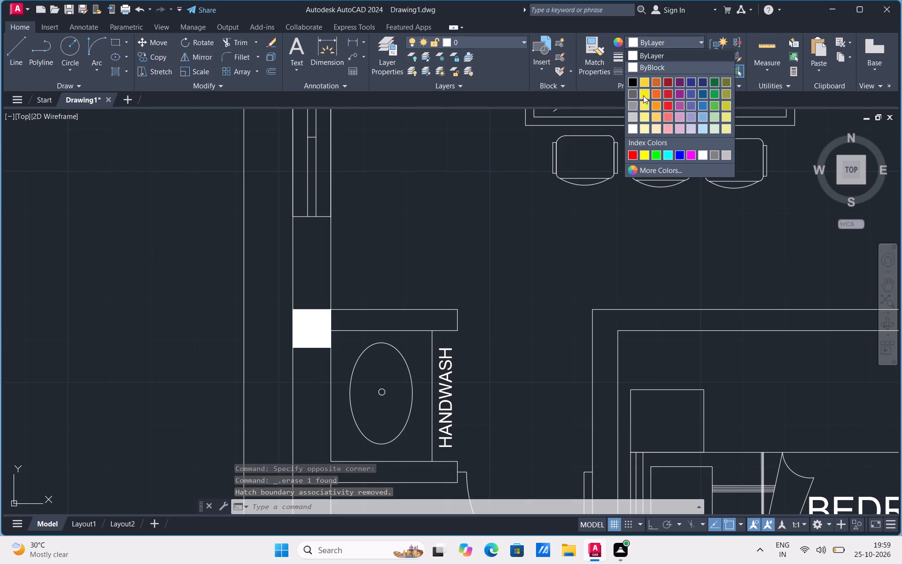
{"action": "left_click", "coordinate": [632, 155]}
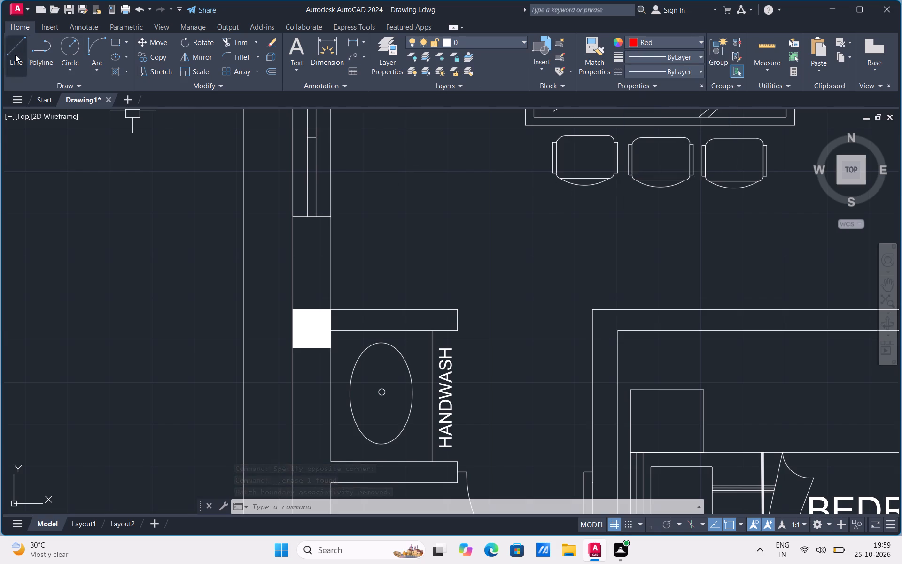
Draw a short two-segment red line outside the plan, beyond the outer wall beside the handwash.
{"action": "left_click", "coordinate": [15, 55]}
{"action": "left_click_drag", "start_coordinate": [65, 283], "coordinate": [69, 267]}
{"action": "left_click", "coordinate": [73, 210]}
{"action": "left_click_drag", "start_coordinate": [599, 75], "coordinate": [595, 79]}
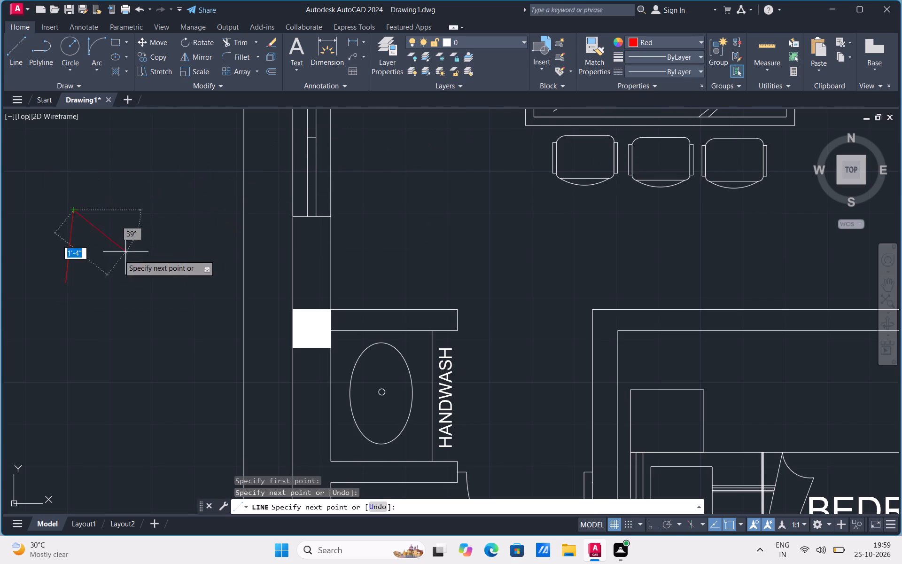
{"action": "left_click", "coordinate": [74, 262]}
Match the red line's properties onto the solid column hatch beside the handwash.
{"action": "left_click", "coordinate": [592, 73]}
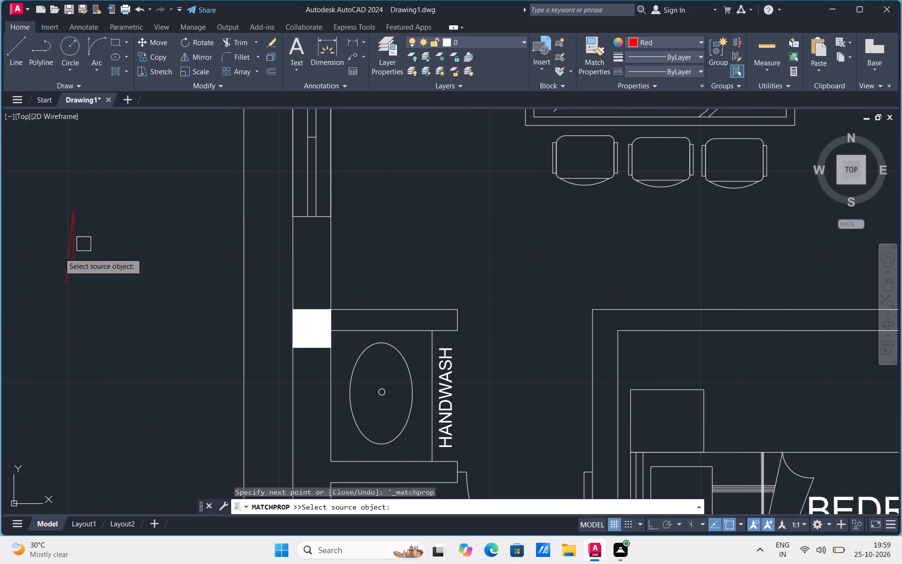
{"action": "left_click", "coordinate": [53, 254]}
{"action": "left_click", "coordinate": [73, 256]}
{"action": "left_click", "coordinate": [311, 335]}
{"action": "scroll", "coordinate": [311, 356], "scroll_direction": "down", "scroll_amount": 4}
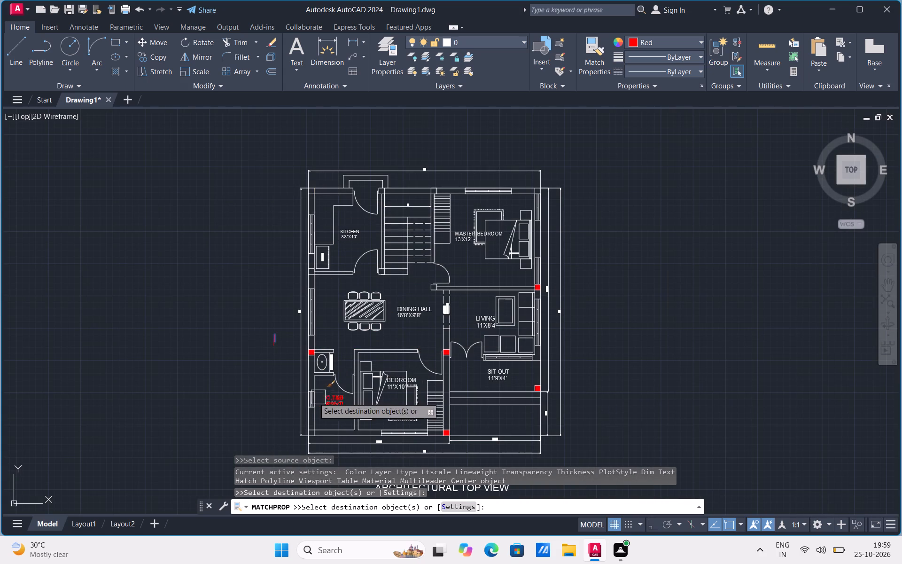
Fill the kitchen's outer corner columns, the two columns between kitchen and stairs, and the stair and master bedroom door columns with solid hatch.
{"action": "left_click", "coordinate": [123, 69]}
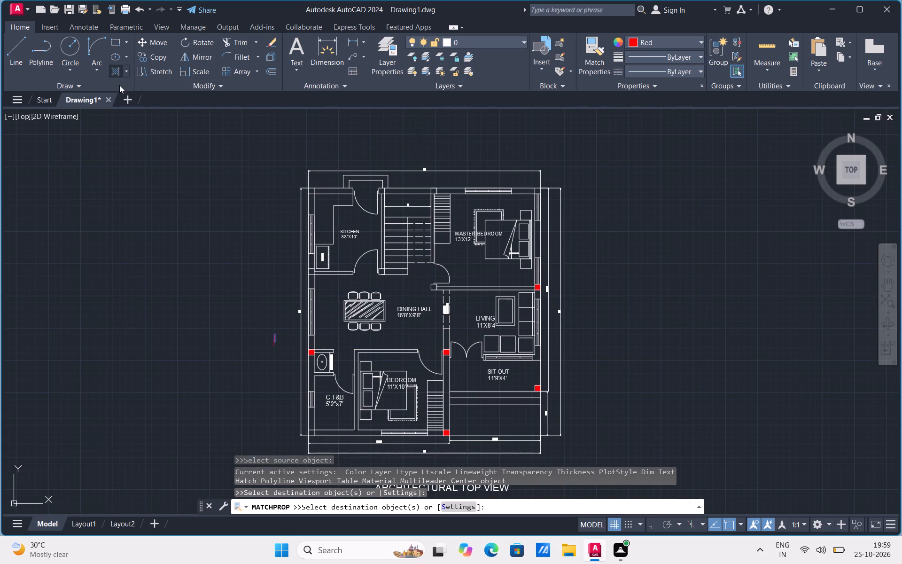
{"action": "left_click", "coordinate": [112, 58]}
{"action": "scroll", "coordinate": [319, 203], "scroll_direction": "up", "scroll_amount": 2}
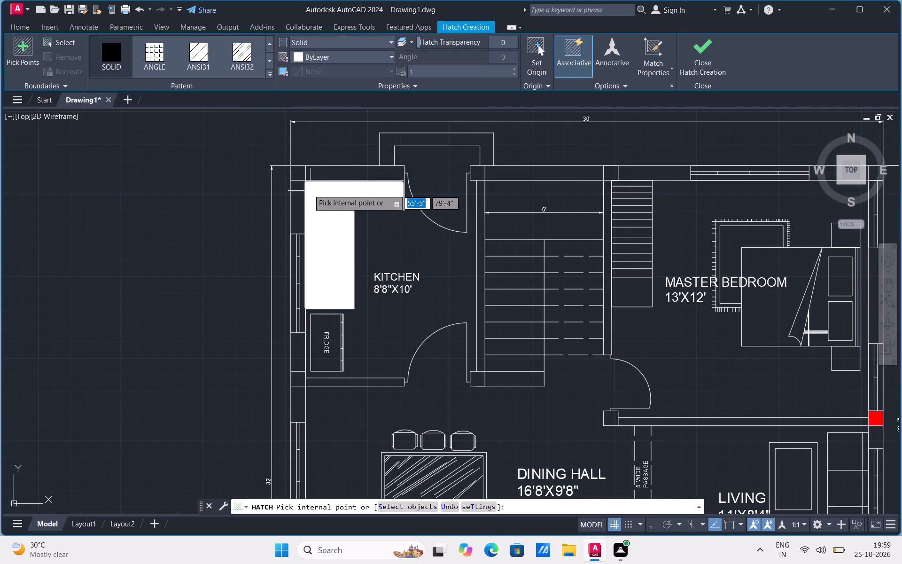
{"action": "left_click", "coordinate": [299, 175]}
{"action": "left_click", "coordinate": [612, 175]}
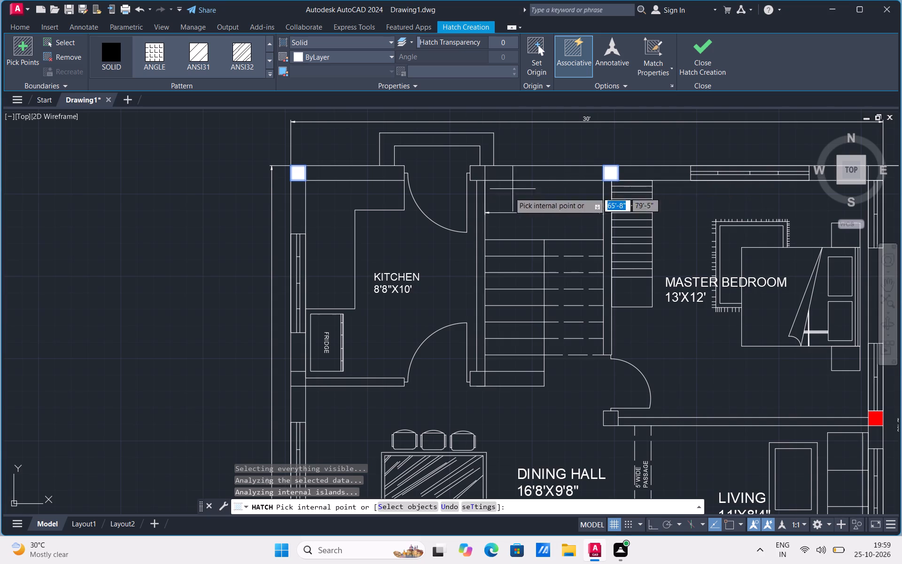
{"action": "left_click", "coordinate": [477, 379]}
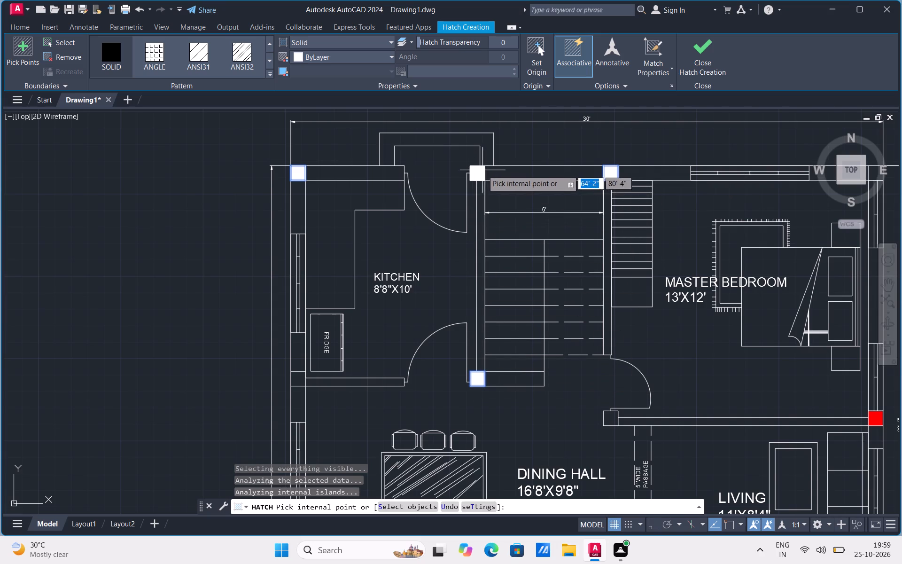
{"action": "left_click", "coordinate": [478, 168]}
{"action": "left_click", "coordinate": [300, 380]}
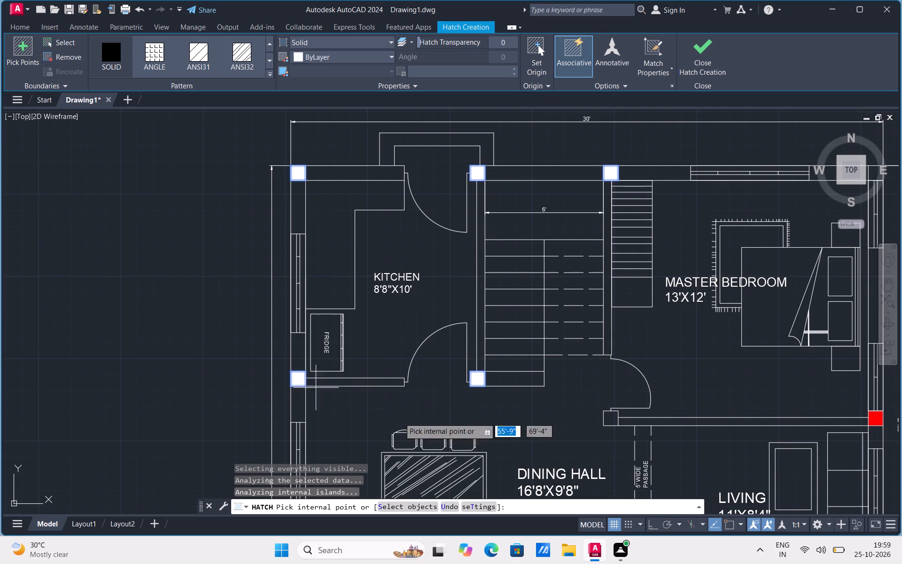
{"action": "left_click", "coordinate": [612, 420]}
Add solid hatch to the master bedroom's outer corner column and the C.T&B's outer corner column, and finish hatching.
{"action": "scroll", "coordinate": [484, 292], "scroll_direction": "down", "scroll_amount": 1}
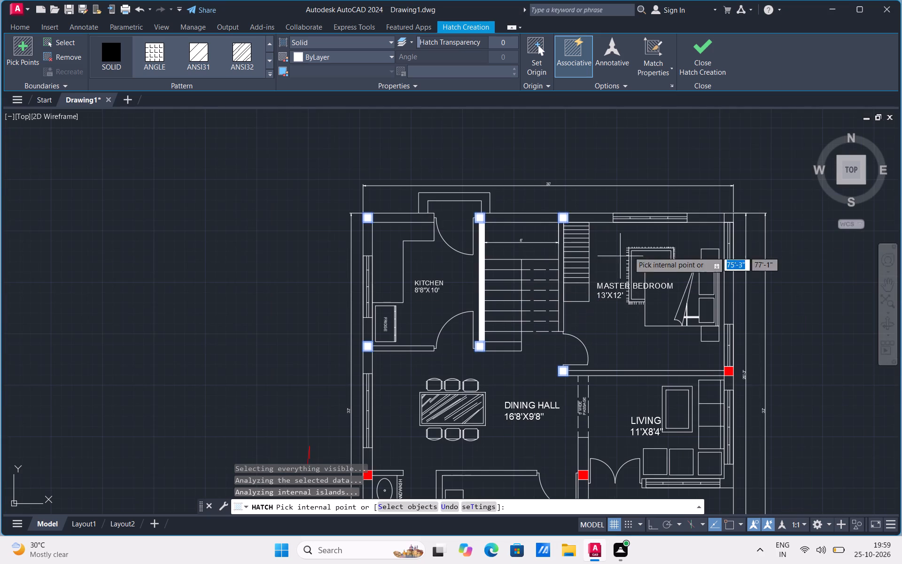
{"action": "scroll", "coordinate": [729, 216], "scroll_direction": "up", "scroll_amount": 1}
{"action": "left_click", "coordinate": [729, 216]}
{"action": "scroll", "coordinate": [562, 193], "scroll_direction": "down", "scroll_amount": 4}
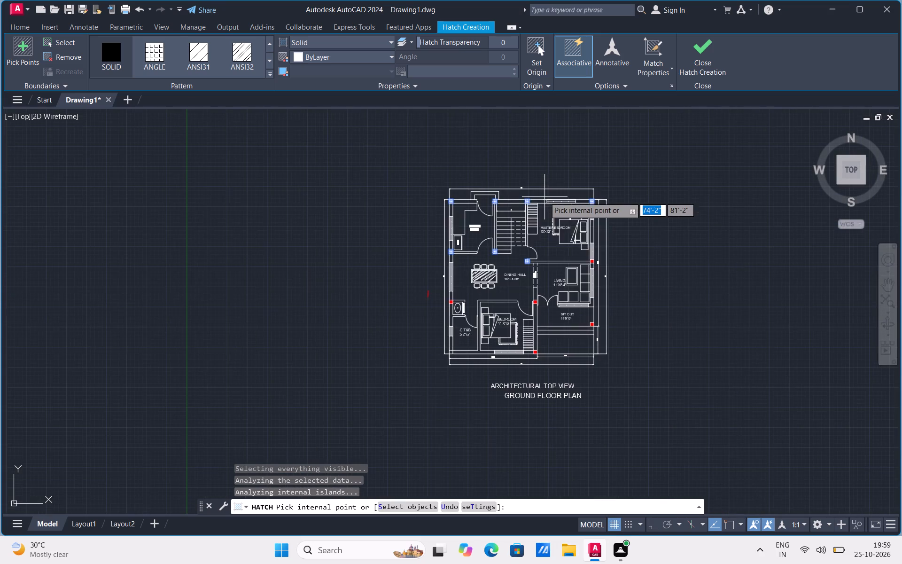
{"action": "scroll", "coordinate": [486, 320], "scroll_direction": "up", "scroll_amount": 2}
{"action": "scroll", "coordinate": [396, 406], "scroll_direction": "up", "scroll_amount": 2}
{"action": "left_click", "coordinate": [396, 406]}
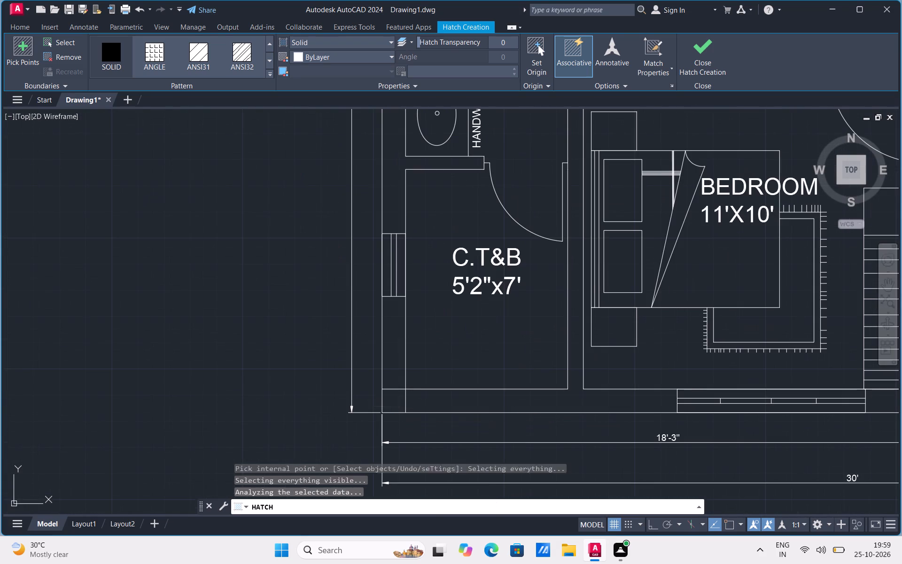
{"action": "scroll", "coordinate": [386, 412], "scroll_direction": "down", "scroll_amount": 3}
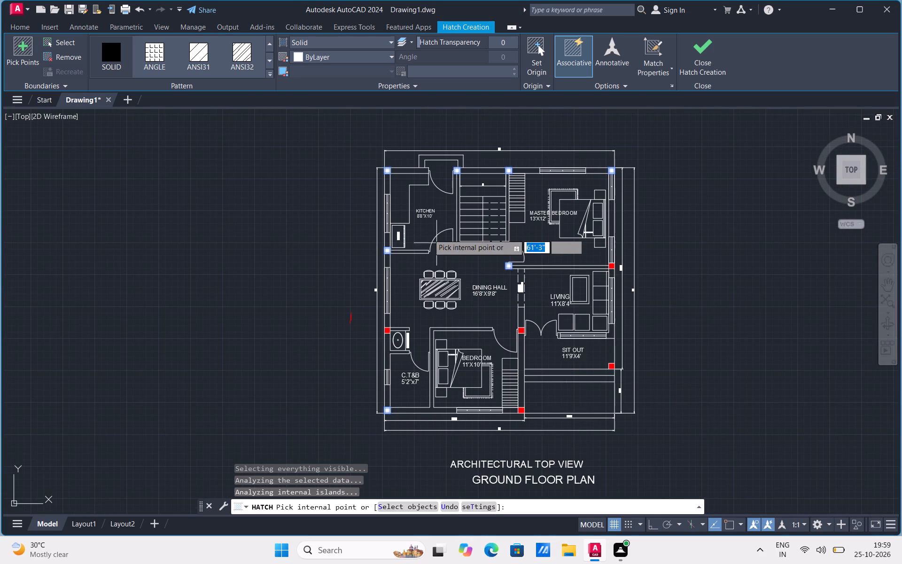
{"action": "key", "text": "Escape"}
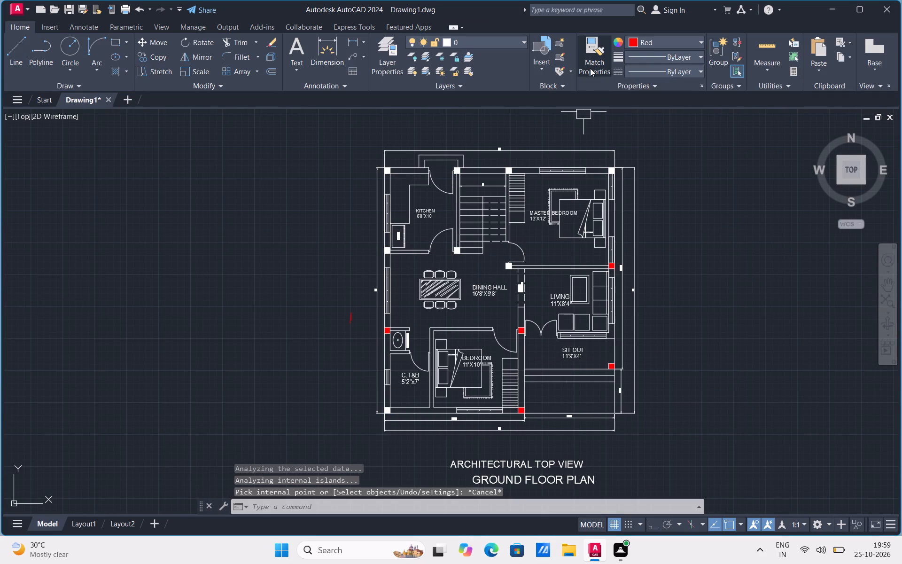
Match the red line's properties onto the newly hatched white columns.
{"action": "left_click", "coordinate": [590, 68]}
{"action": "left_click", "coordinate": [347, 320]}
{"action": "scroll", "coordinate": [397, 239], "scroll_direction": "up", "scroll_amount": 3}
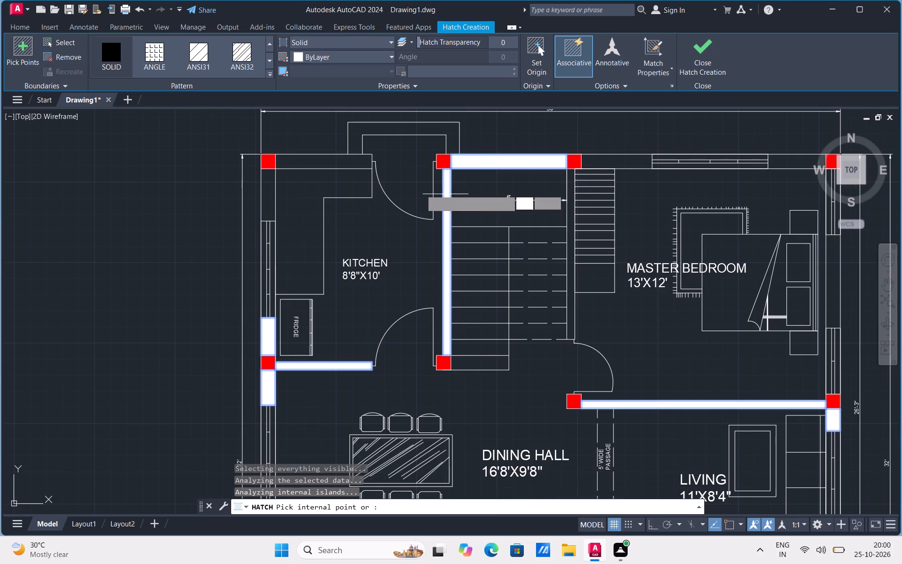
Add solid hatch to the kitchen's outer corner walls, the master bedroom walls beside its stair-side-wall window, and its side wall between windows.
{"action": "left_click", "coordinate": [335, 162]}
{"action": "left_click", "coordinate": [264, 187]}
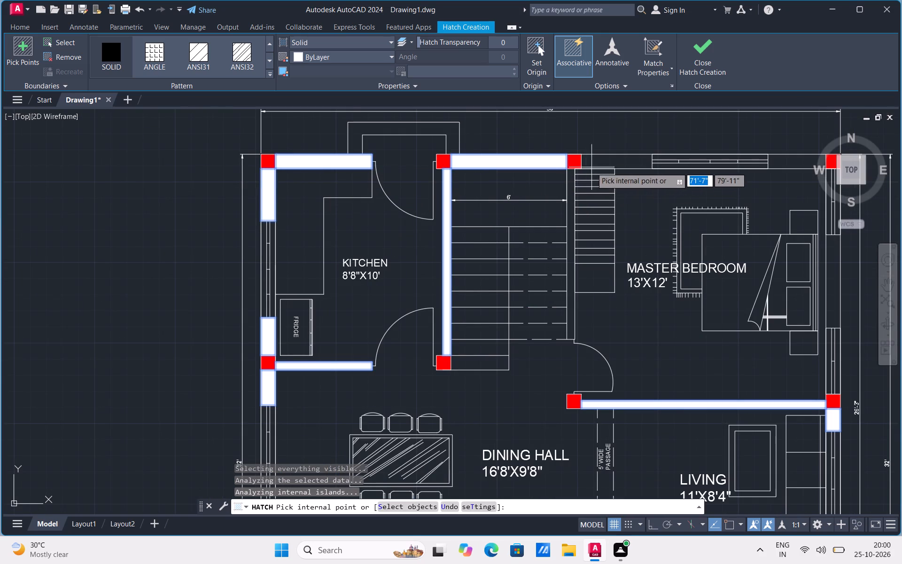
{"action": "left_click", "coordinate": [592, 167]}
{"action": "left_click", "coordinate": [781, 163]}
{"action": "scroll", "coordinate": [352, 275], "scroll_direction": "down", "scroll_amount": 1}
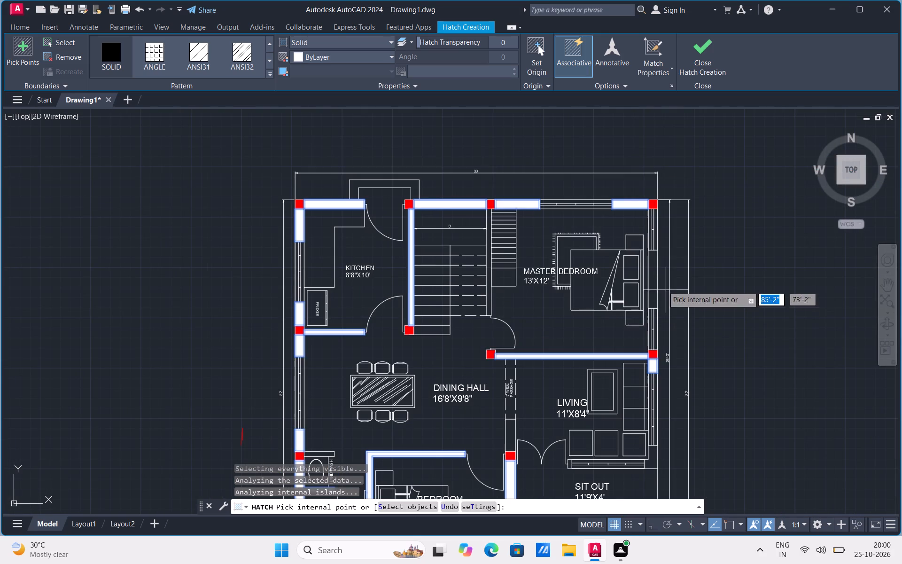
{"action": "left_click", "coordinate": [653, 273]}
Solid-hatch the living room's sit-out corner wall, the passage wall stub, the bedroom wall beside its window and the short wall by the double door.
{"action": "scroll", "coordinate": [586, 214], "scroll_direction": "down", "scroll_amount": 2}
{"action": "scroll", "coordinate": [525, 243], "scroll_direction": "down", "scroll_amount": 1}
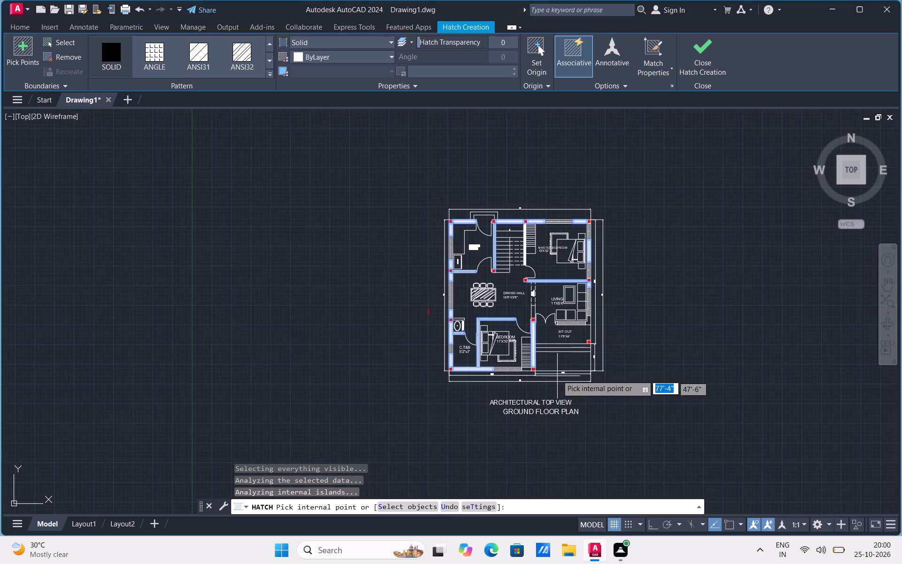
{"action": "scroll", "coordinate": [557, 369], "scroll_direction": "up", "scroll_amount": 2}
{"action": "scroll", "coordinate": [640, 250], "scroll_direction": "up", "scroll_amount": 1}
{"action": "left_click", "coordinate": [636, 252]}
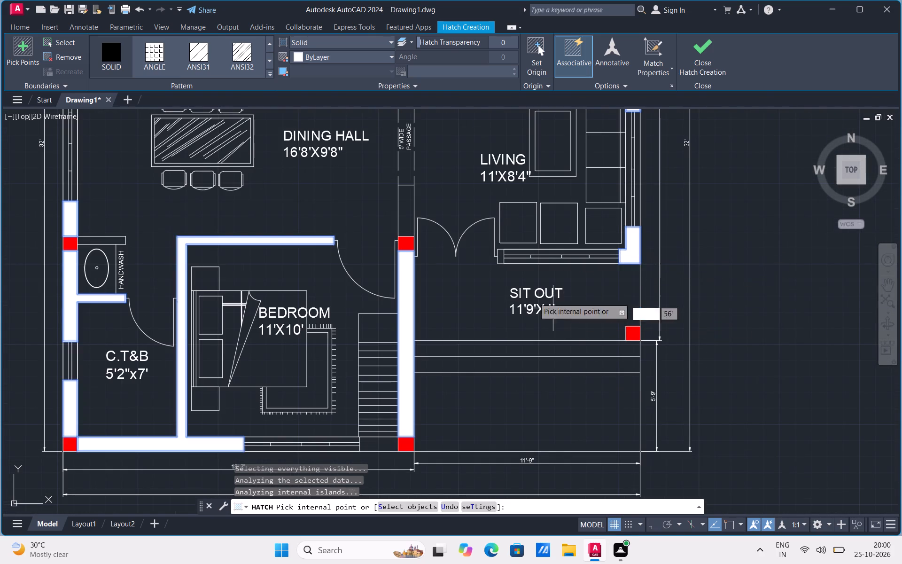
{"action": "left_click", "coordinate": [408, 215]}
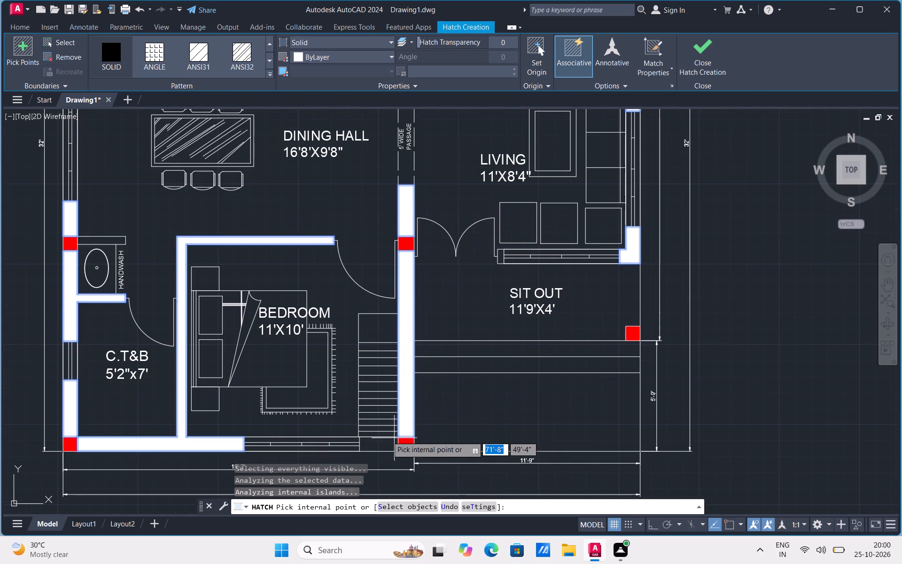
{"action": "left_click", "coordinate": [384, 440]}
{"action": "scroll", "coordinate": [486, 251], "scroll_direction": "up", "scroll_amount": 3}
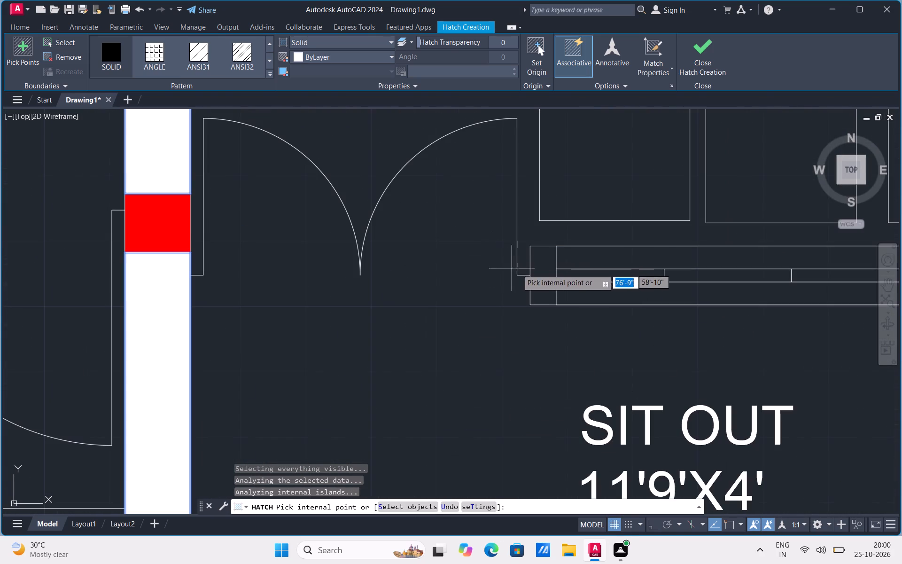
{"action": "left_click", "coordinate": [548, 282]}
{"action": "scroll", "coordinate": [491, 429], "scroll_direction": "down", "scroll_amount": 4}
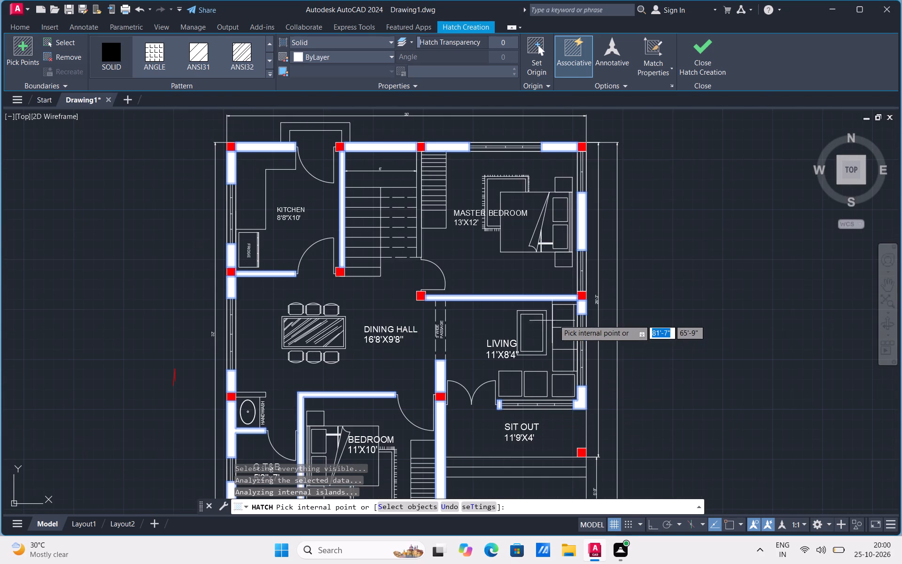
{"action": "key", "text": "Escape"}
{"action": "scroll", "coordinate": [523, 268], "scroll_direction": "down", "scroll_amount": 2}
{"action": "scroll", "coordinate": [527, 334], "scroll_direction": "up", "scroll_amount": 1}
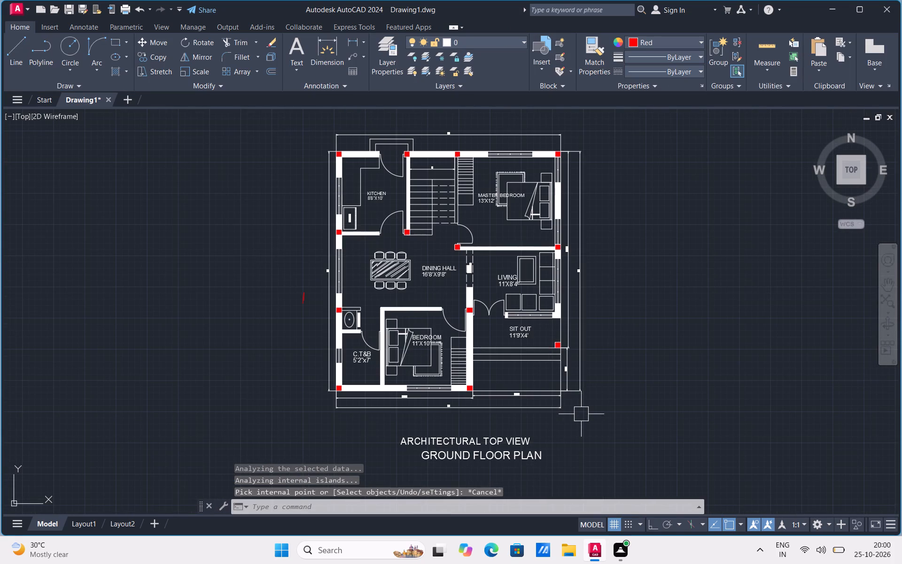
Turn off command logging with LOGFILEOFF.
{"action": "type", "text": "LO"}
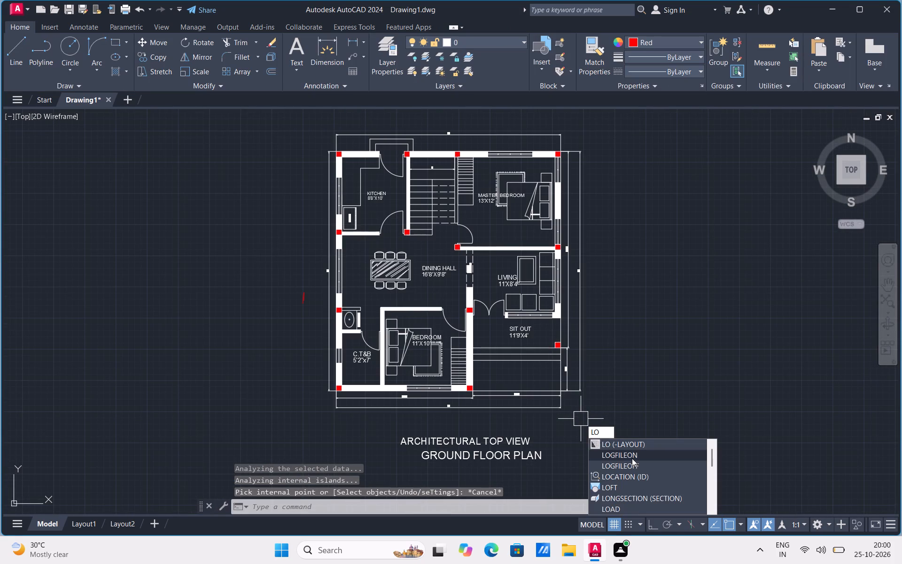
{"action": "left_click", "coordinate": [630, 468]}
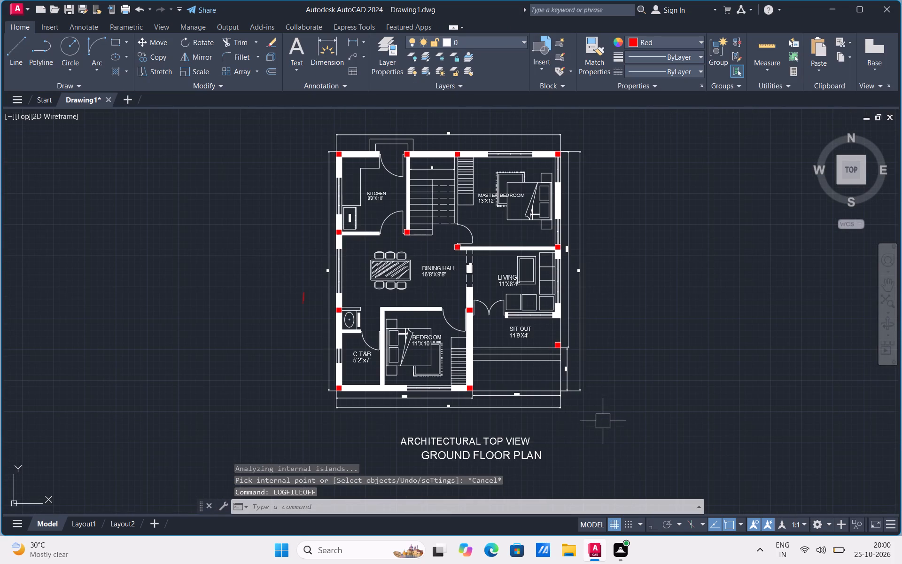
Save the drawing in Documents as ARCHITECTURAL FLOOR PLAN in AutoCAD 2018 Drawing format.
{"action": "key", "text": "ctrl+s"}
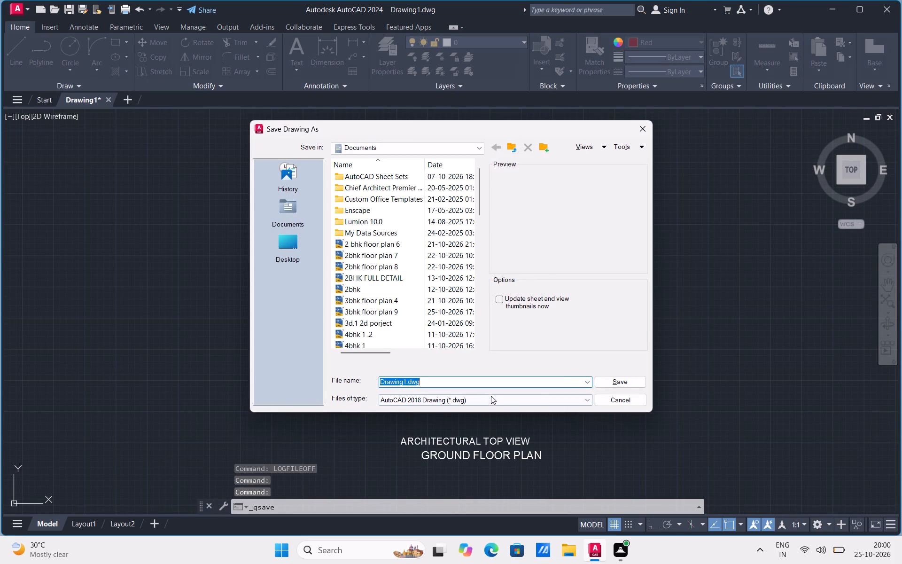
{"action": "key", "text": "BackSpace"}
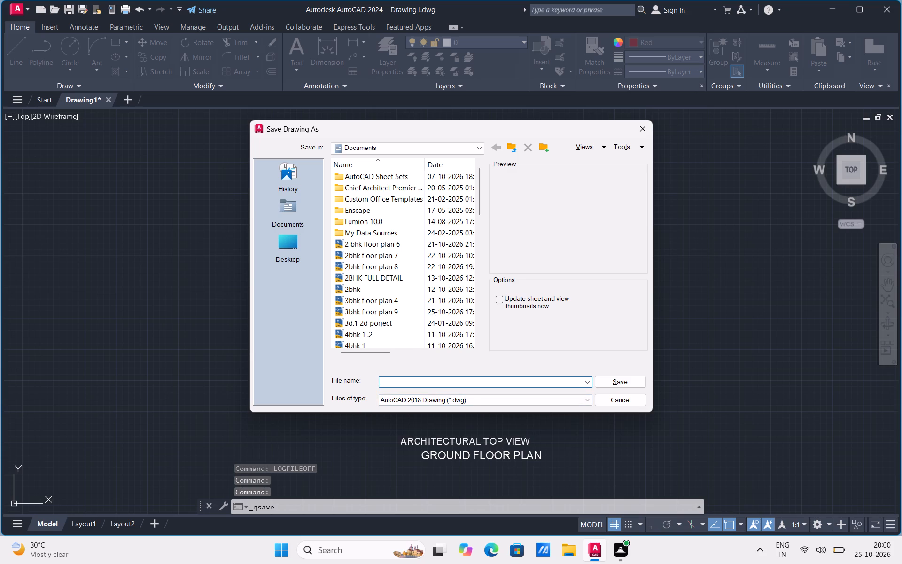
{"action": "type", "text": "ARCHITECTURAL FLOOR[LAN"}
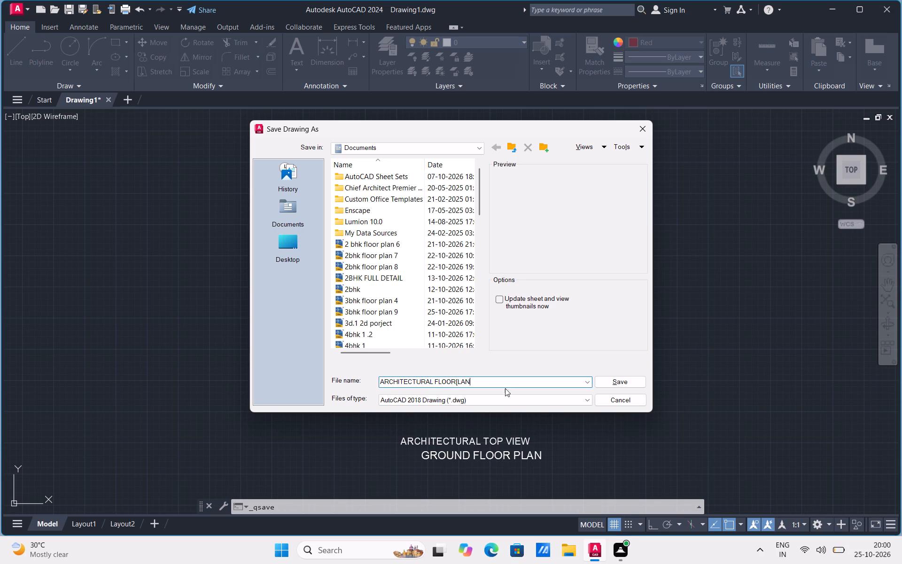
{"action": "left_click", "coordinate": [455, 382]}
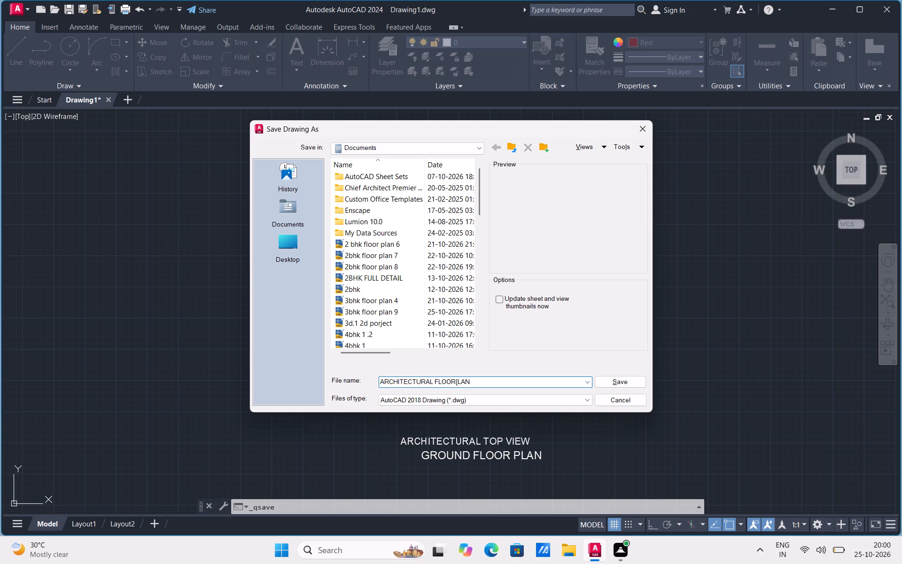
{"action": "key", "text": "p"}
{"action": "left_click", "coordinate": [452, 378]}
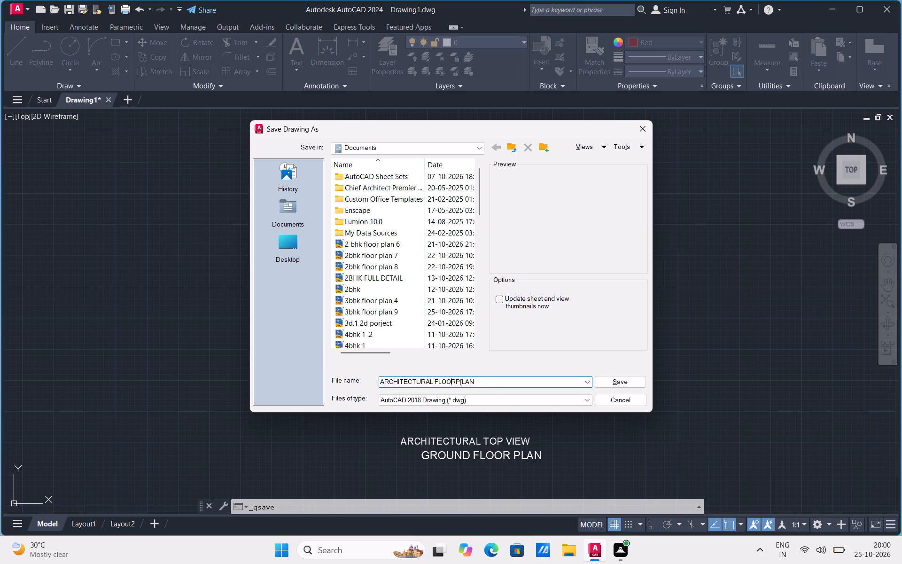
{"action": "left_click", "coordinate": [455, 381]}
{"action": "key", "text": "space"}
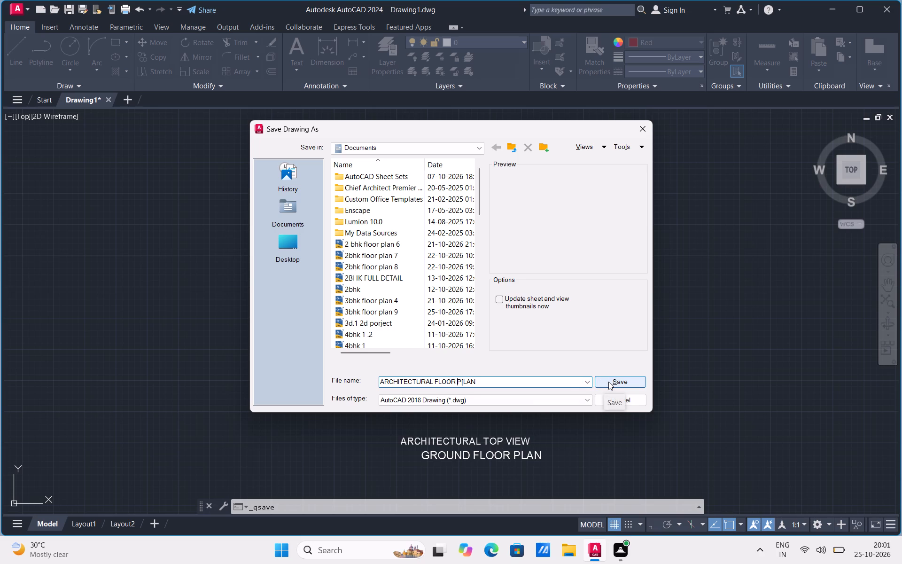
{"action": "left_click", "coordinate": [462, 381]}
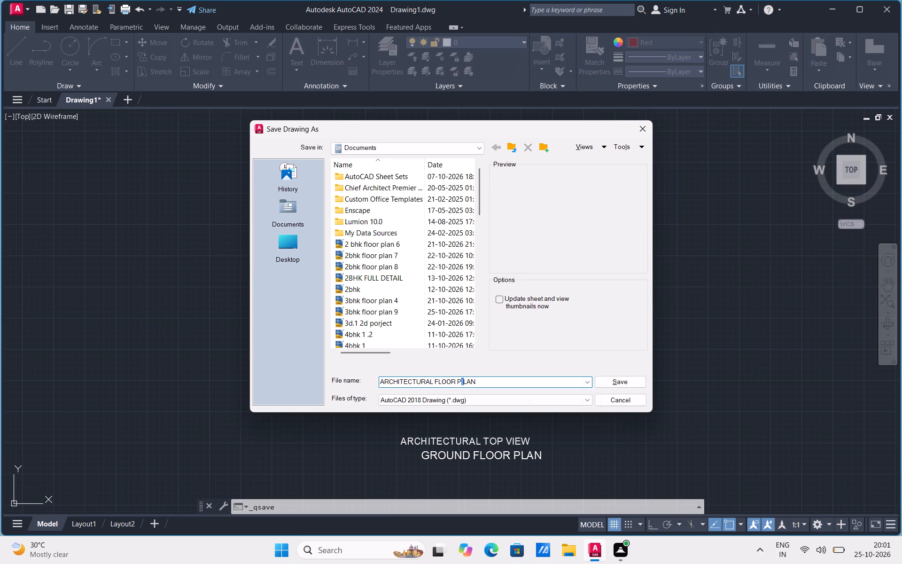
{"action": "key", "text": "BackSpace"}
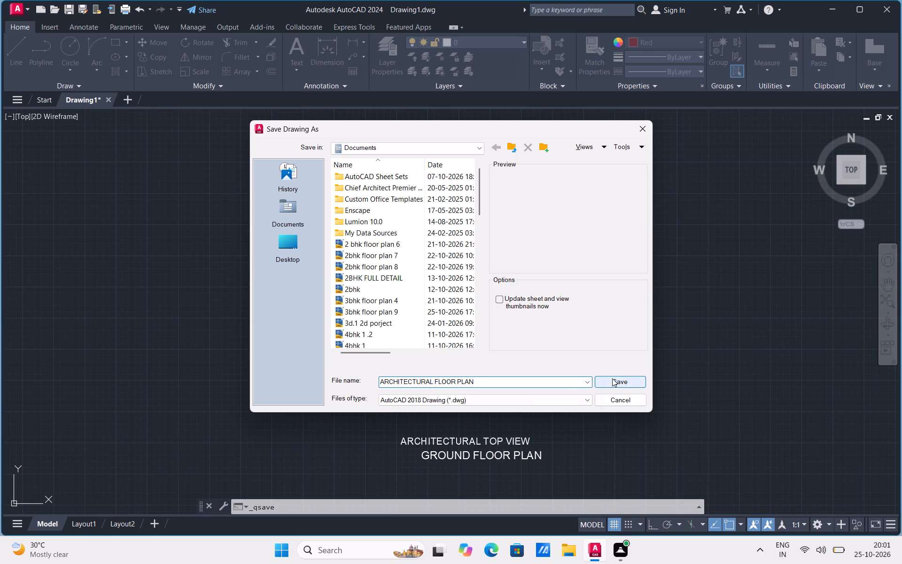
{"action": "left_click", "coordinate": [613, 381]}
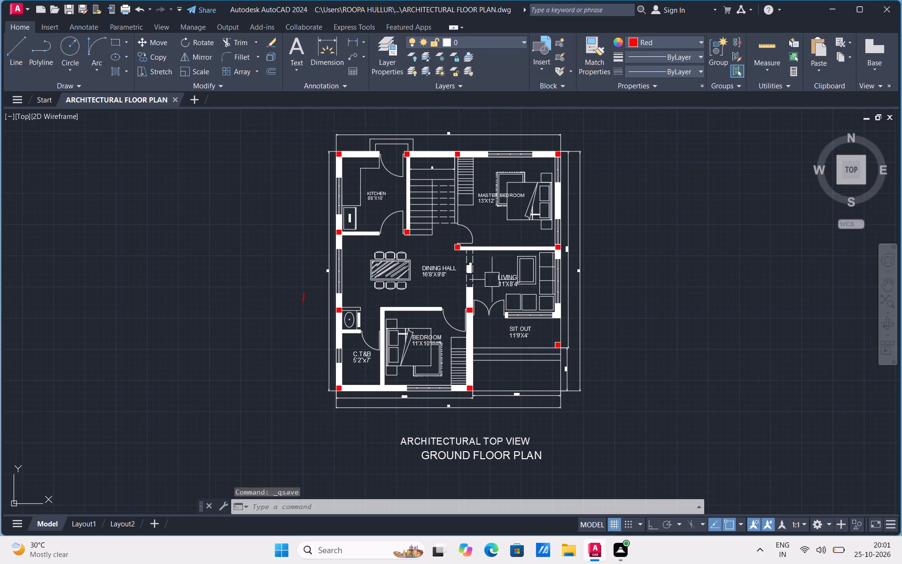
Start a plot of the model with a window area enclosing the whole floor plan, its dimensions and both titles.
{"action": "key", "text": "ctrl+p"}
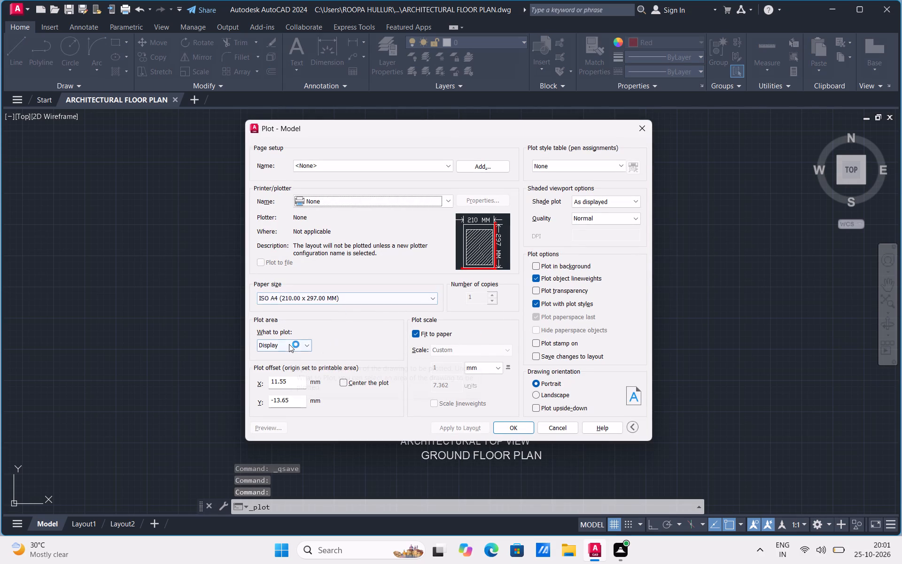
{"action": "left_click", "coordinate": [298, 344]}
{"action": "left_click", "coordinate": [282, 378]}
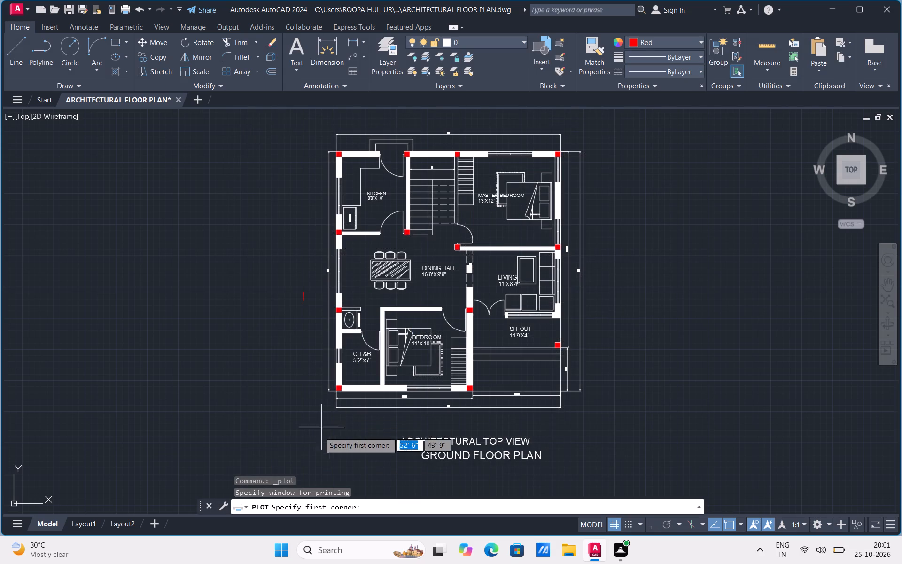
{"action": "left_click", "coordinate": [324, 471]}
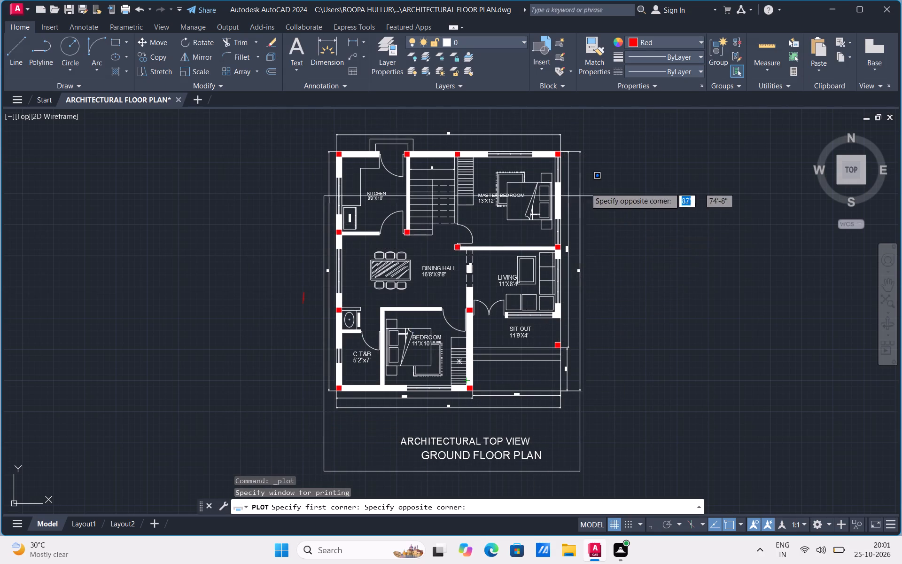
{"action": "left_click", "coordinate": [629, 121]}
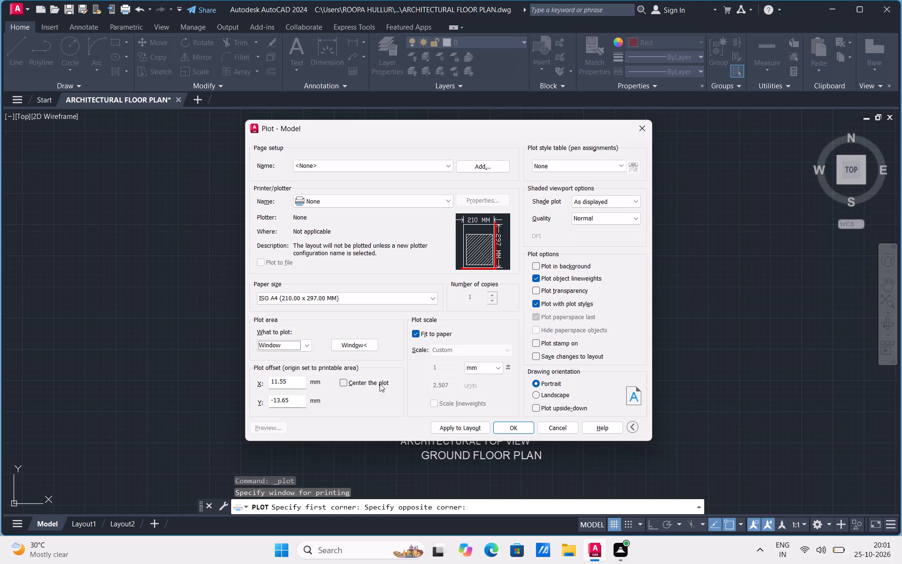
Centre the plot, set the plotter to DWG To PDF.pc3 and preview the sheet.
{"action": "left_click", "coordinate": [345, 383]}
{"action": "left_click", "coordinate": [271, 428]}
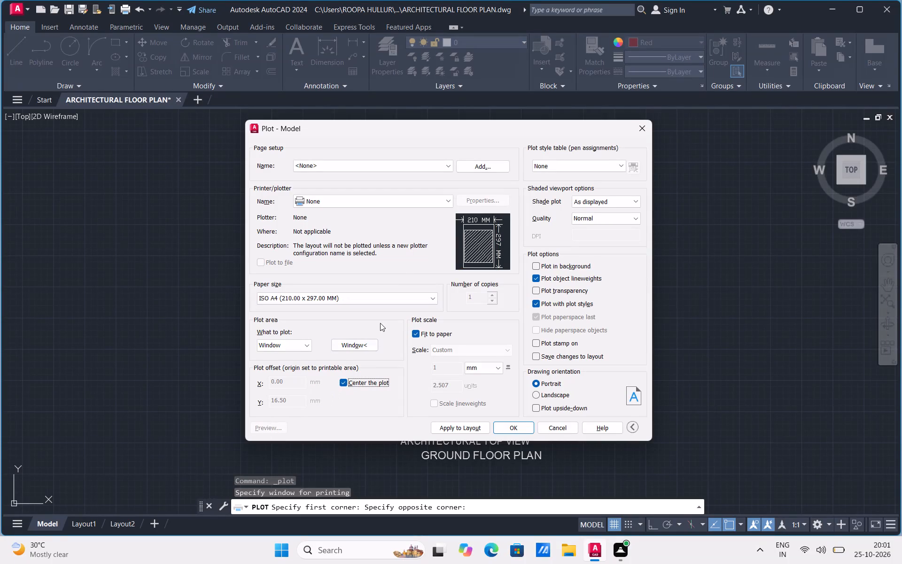
{"action": "left_click", "coordinate": [407, 205]}
{"action": "left_click", "coordinate": [327, 328]}
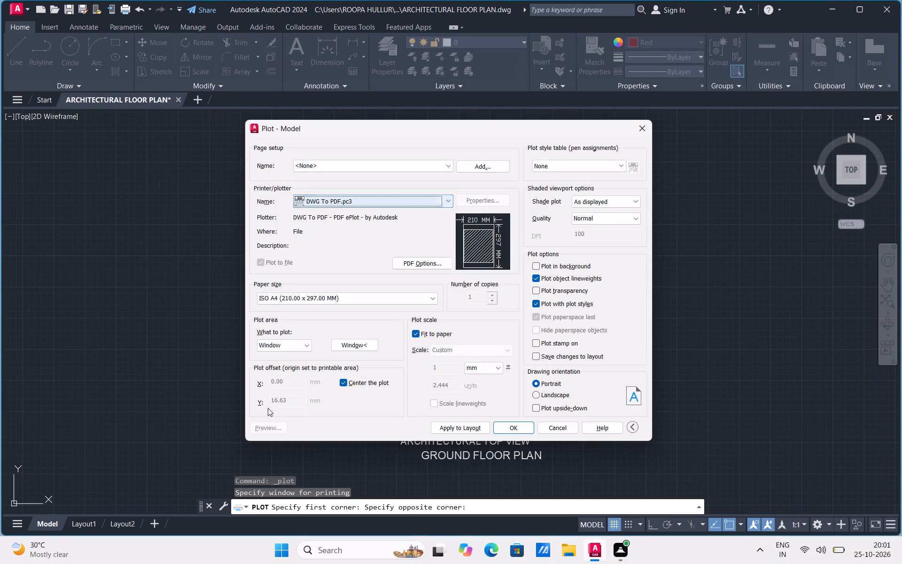
{"action": "left_click", "coordinate": [268, 429]}
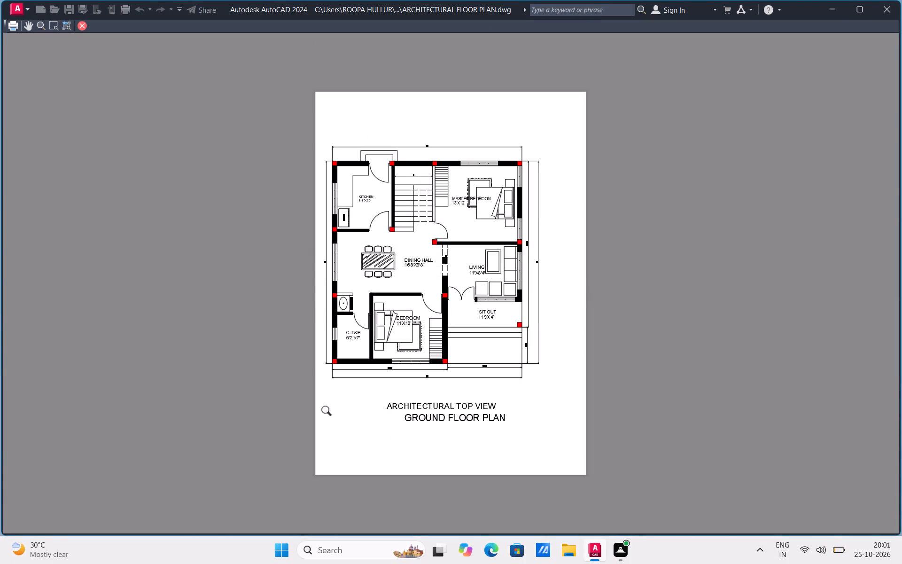
{"action": "key", "text": "Return"}
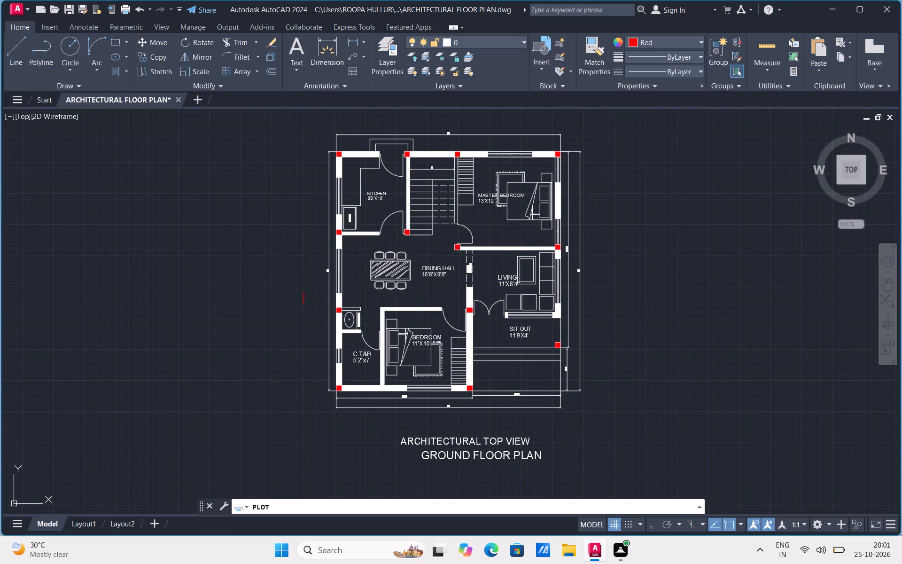
Plot the sheet to a PDF in Documents under the suggested file name, and close the opened PDF.
{"action": "left_click", "coordinate": [522, 428]}
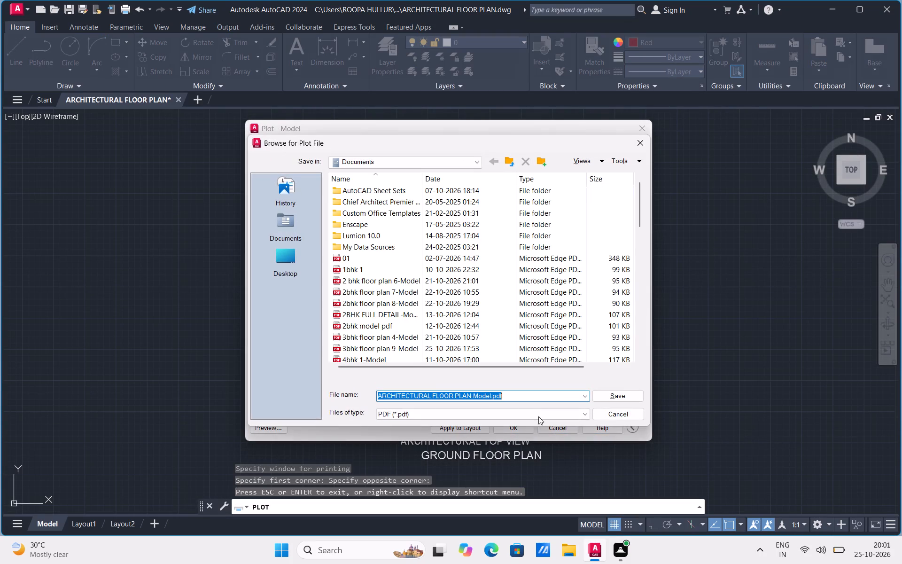
{"action": "left_click", "coordinate": [599, 397]}
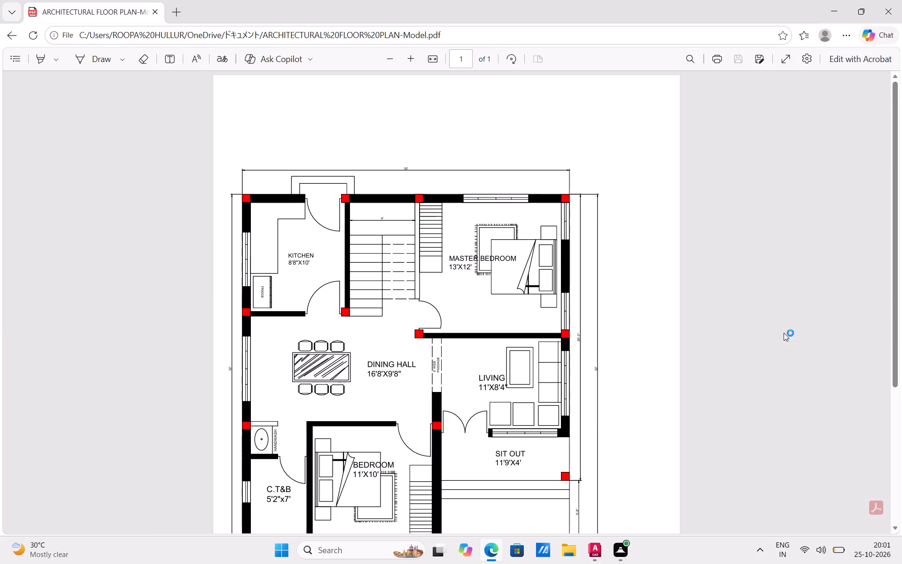
{"action": "left_click", "coordinate": [897, 13]}
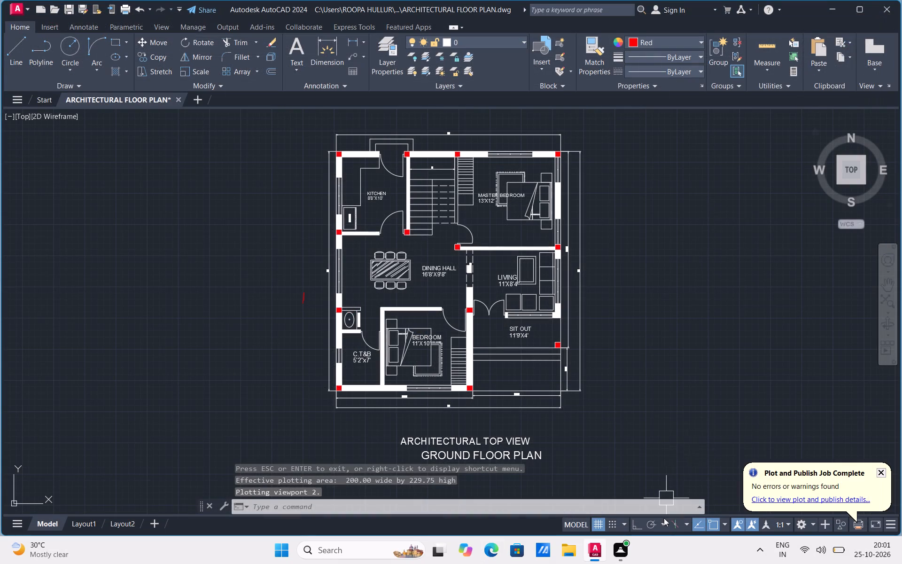